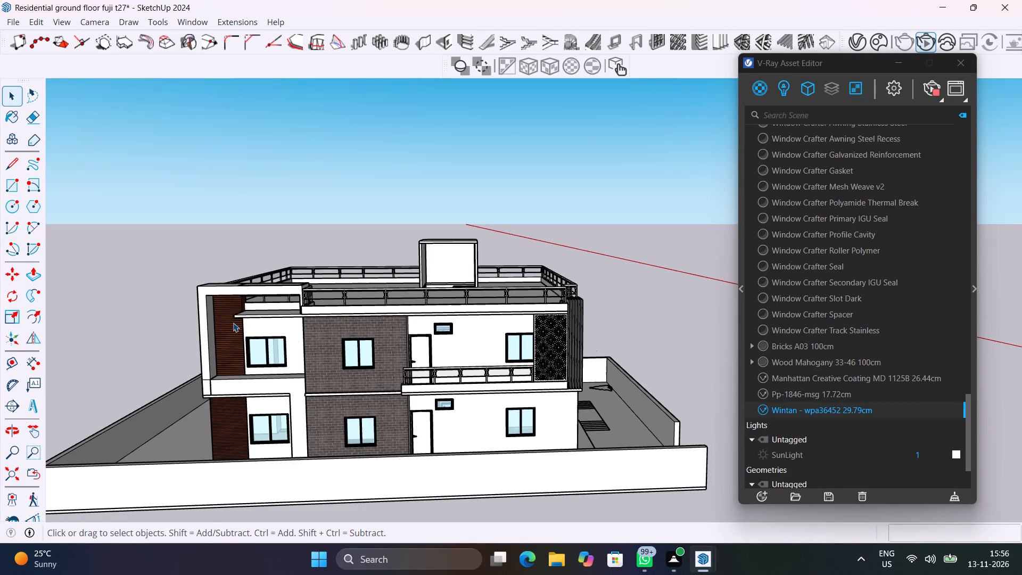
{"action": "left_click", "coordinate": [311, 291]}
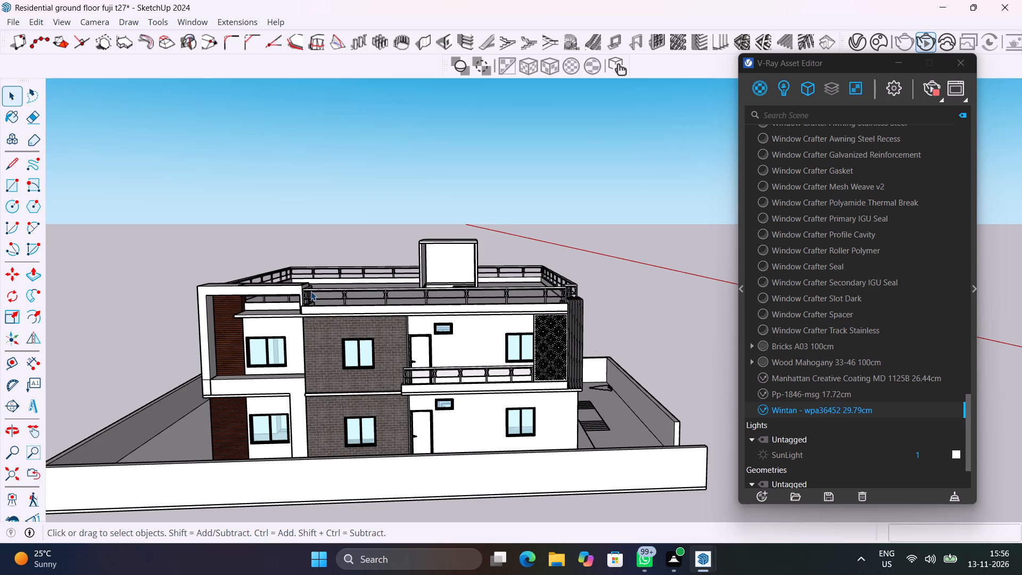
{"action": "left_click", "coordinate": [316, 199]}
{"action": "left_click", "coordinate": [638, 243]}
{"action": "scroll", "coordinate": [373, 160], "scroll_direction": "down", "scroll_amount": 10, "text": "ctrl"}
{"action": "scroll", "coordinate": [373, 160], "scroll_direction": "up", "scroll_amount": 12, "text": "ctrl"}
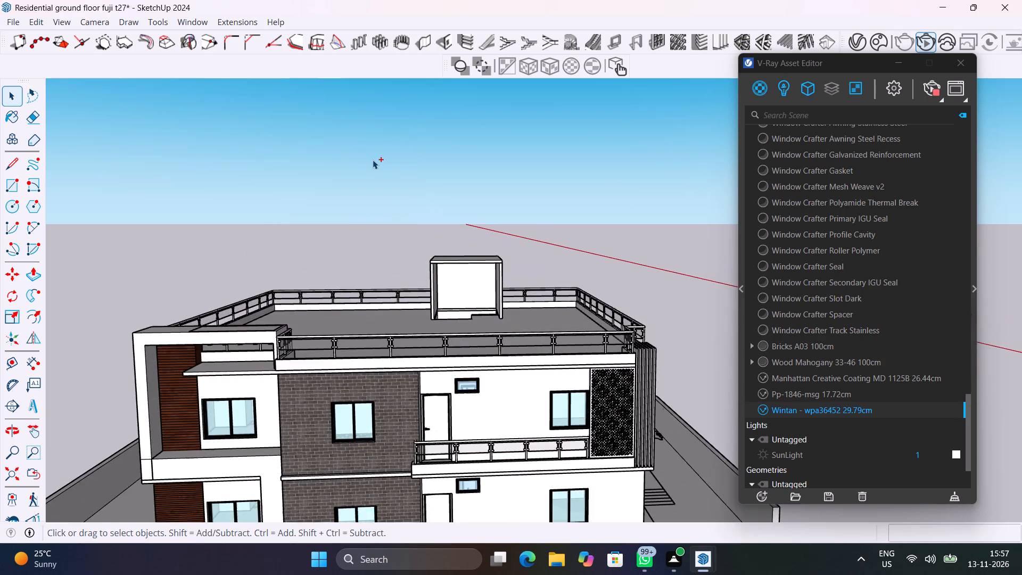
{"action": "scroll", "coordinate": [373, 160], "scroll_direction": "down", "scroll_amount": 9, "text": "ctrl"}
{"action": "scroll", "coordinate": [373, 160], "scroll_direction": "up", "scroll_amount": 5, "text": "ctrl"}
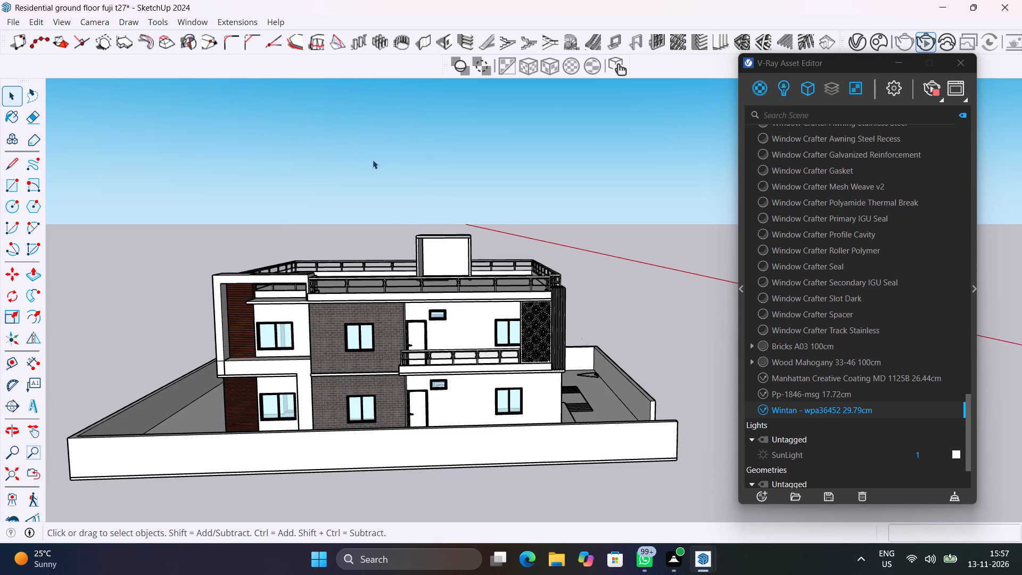
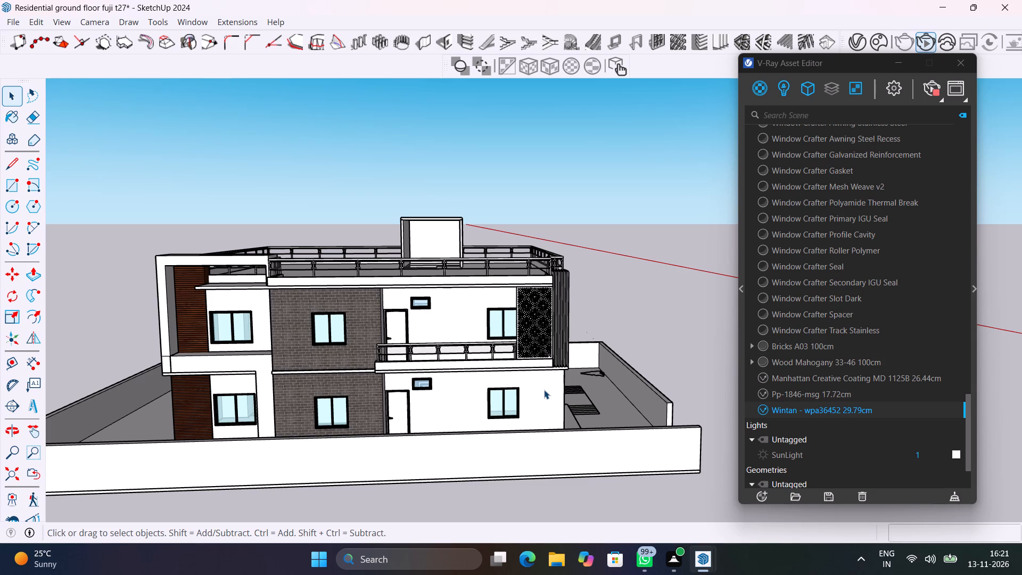
Restart the V-Ray render and inspect the facade's dark bands, brick and balcony finishes up close, ending with the render stopped and closed.
{"action": "left_click", "coordinate": [656, 321]}
{"action": "left_click", "coordinate": [930, 89]}
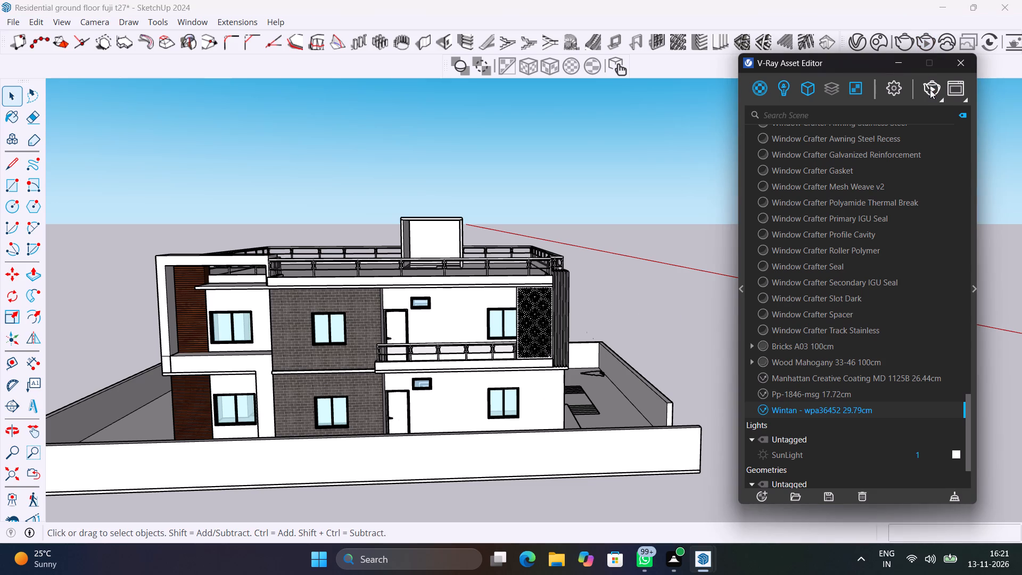
{"action": "left_click", "coordinate": [930, 89]}
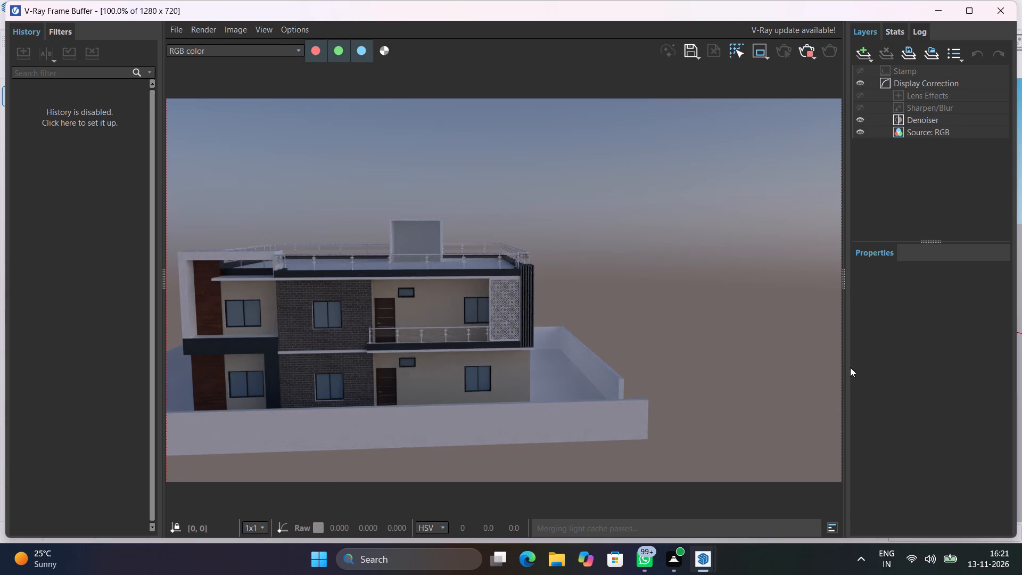
{"action": "scroll", "coordinate": [502, 351], "scroll_direction": "up", "scroll_amount": 1}
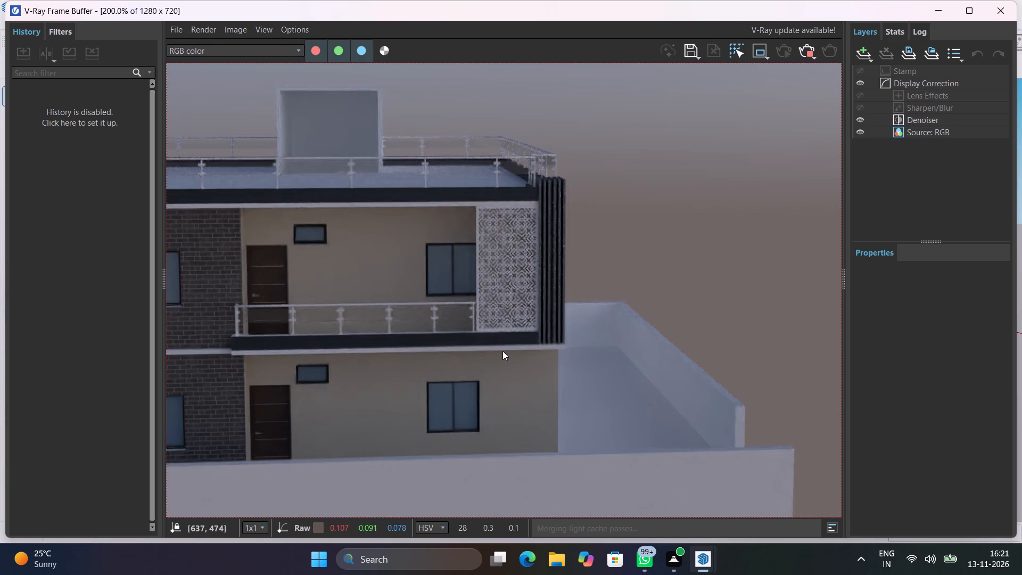
{"action": "middle_click_drag", "start_coordinate": [502, 351], "coordinate": [783, 335]}
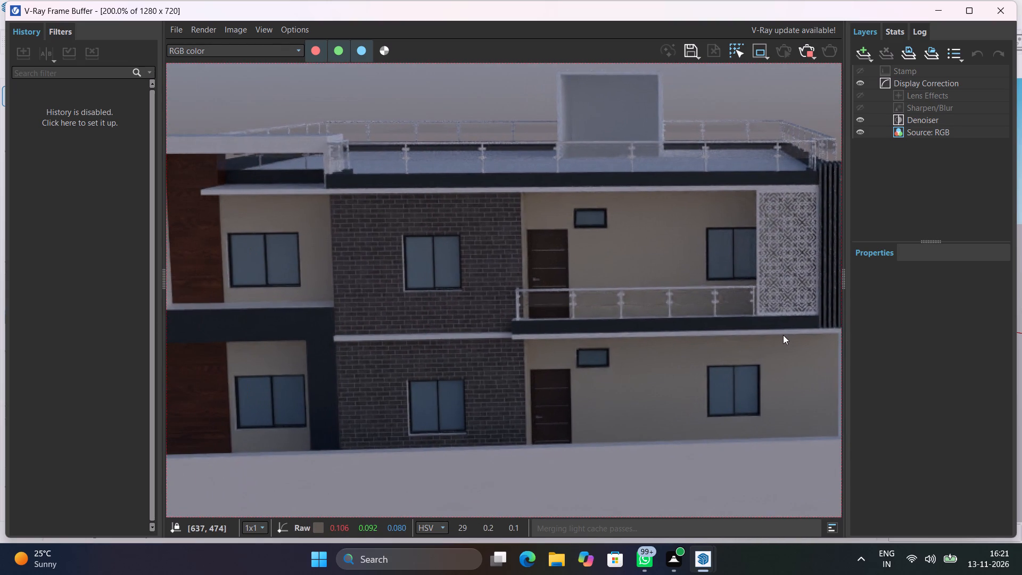
{"action": "middle_click_drag", "start_coordinate": [783, 335], "coordinate": [793, 335]}
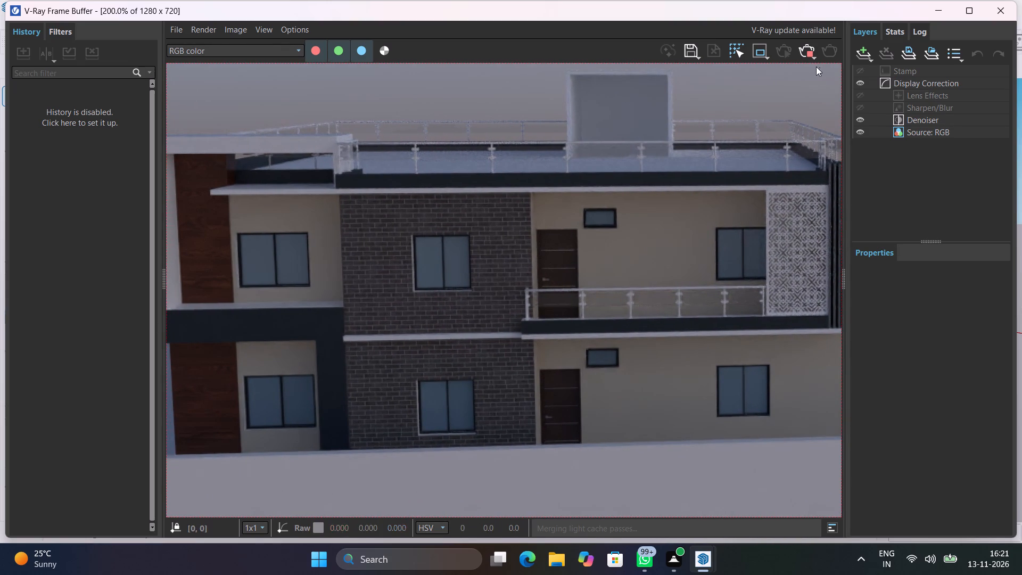
{"action": "left_click", "coordinate": [809, 48]}
{"action": "left_click", "coordinate": [1005, 7]}
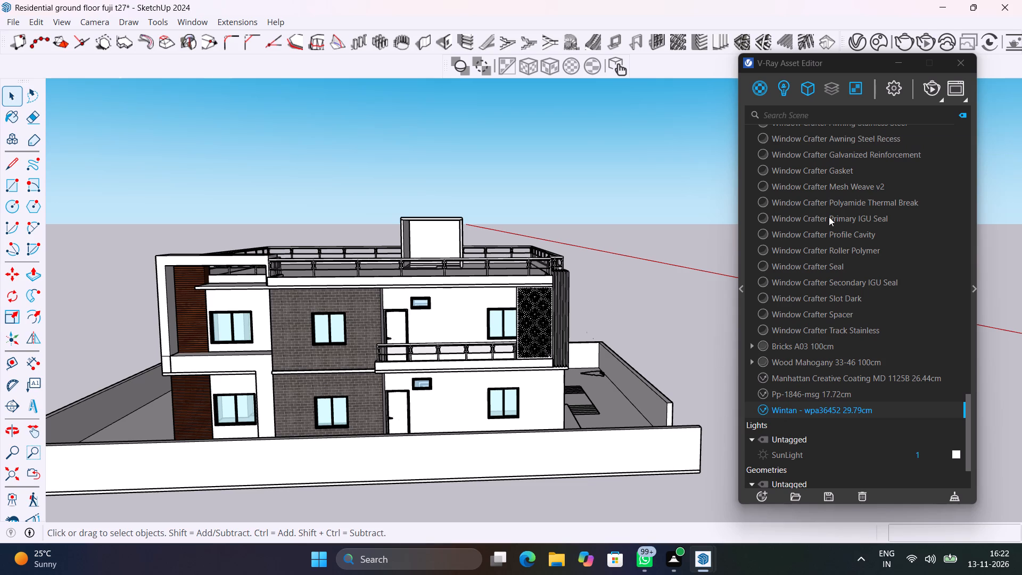
Render the current view again in V-Ray and check the facade materials across the whole building.
{"action": "left_click", "coordinate": [932, 86]}
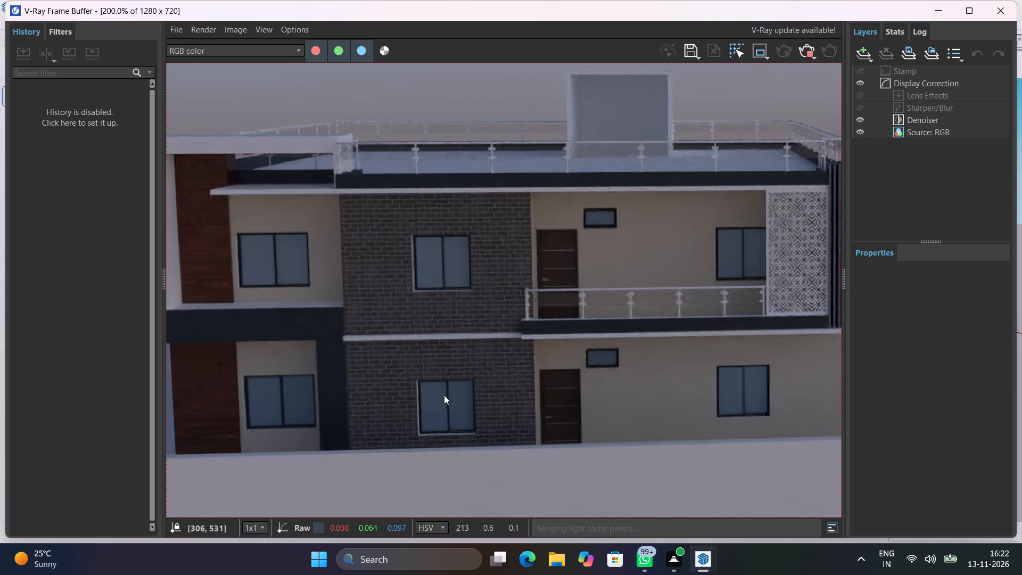
{"action": "scroll", "coordinate": [552, 453], "scroll_direction": "down", "scroll_amount": 1}
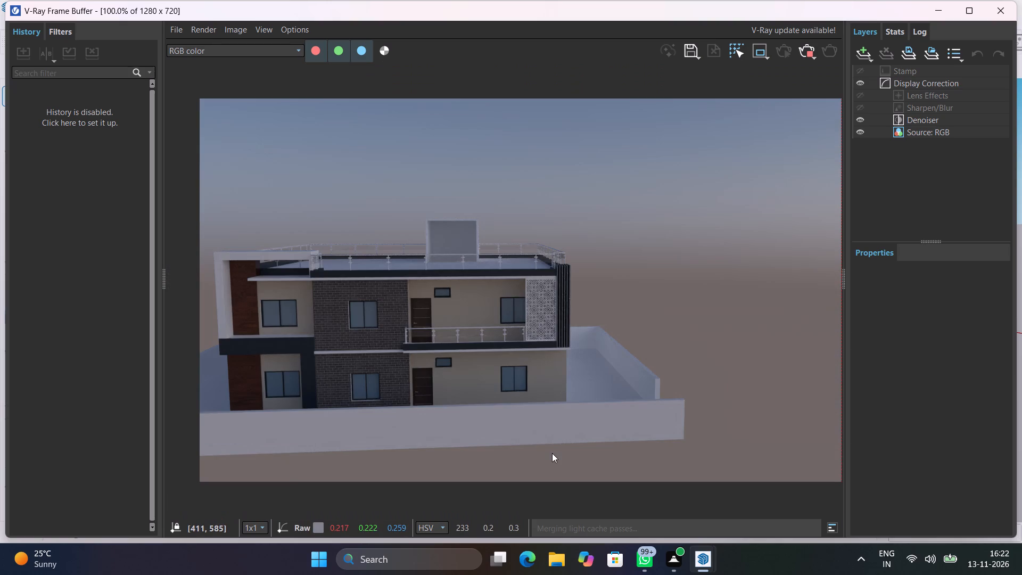
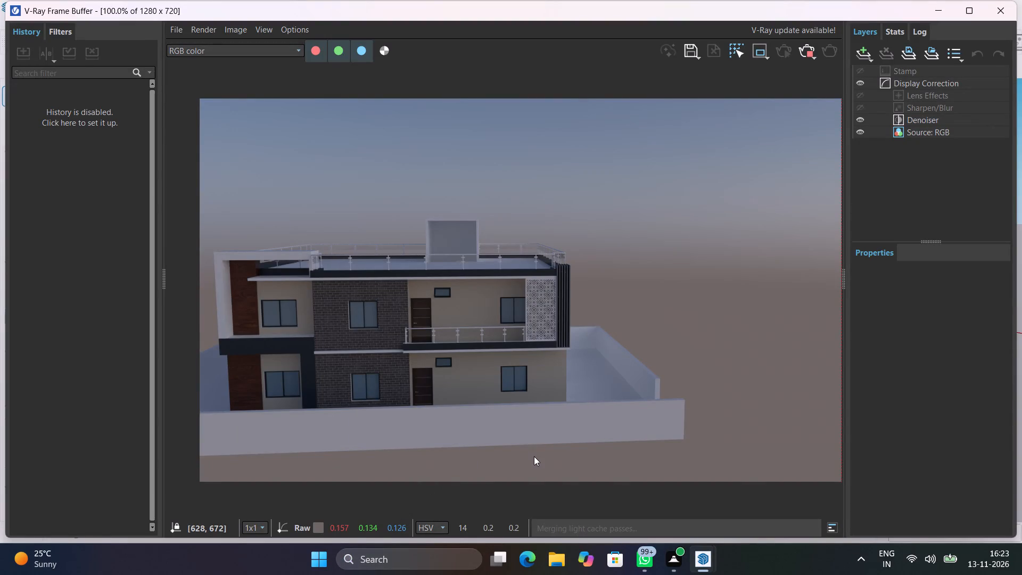
Inspect the balcony side of the rendered facade and the compound wall up close.
{"action": "scroll", "coordinate": [534, 456], "scroll_direction": "up", "scroll_amount": 1}
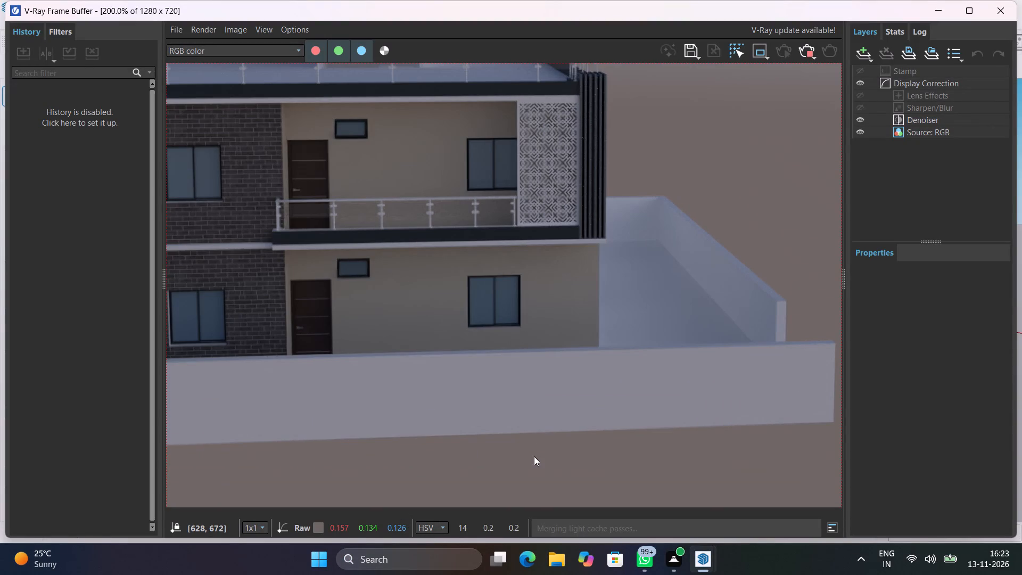
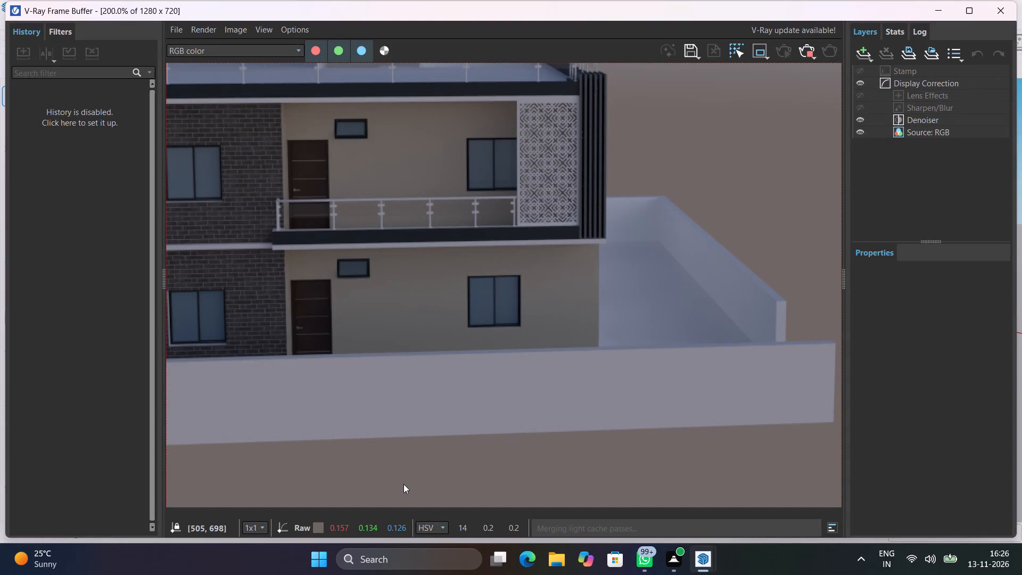
Check the full facade and the balcony side in the render, stop rendering and close the frame buffer.
{"action": "scroll", "coordinate": [516, 436], "scroll_direction": "down", "scroll_amount": 2}
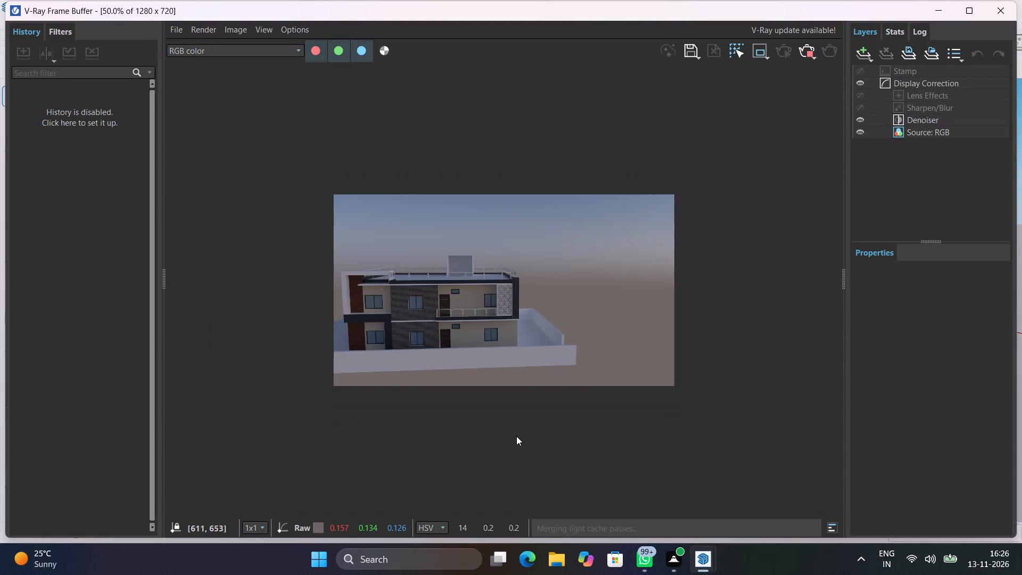
{"action": "scroll", "coordinate": [400, 392], "scroll_direction": "up", "scroll_amount": 1}
{"action": "middle_click_drag", "start_coordinate": [400, 391], "coordinate": [419, 395]}
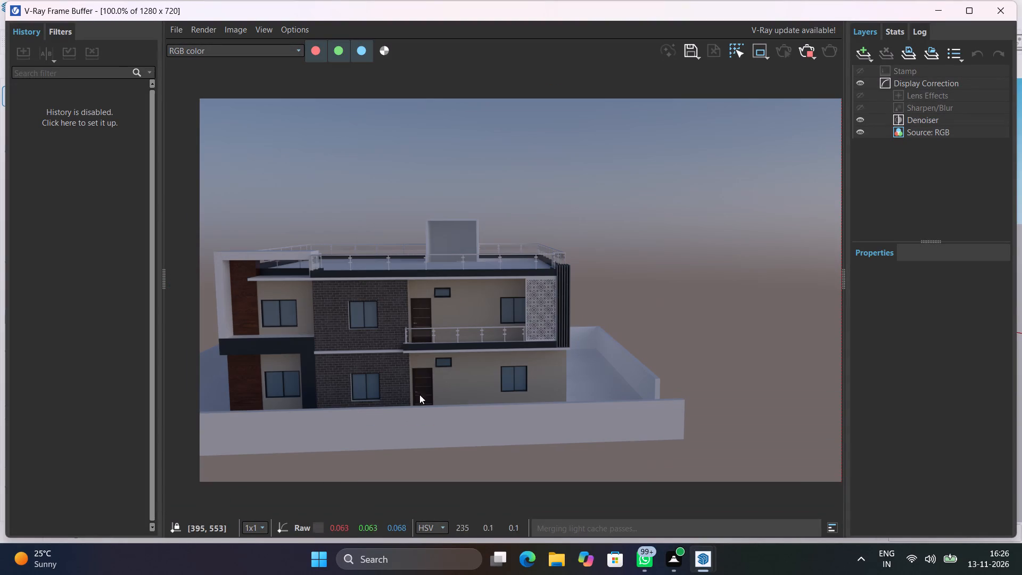
{"action": "middle_click_drag", "start_coordinate": [419, 395], "coordinate": [493, 393]}
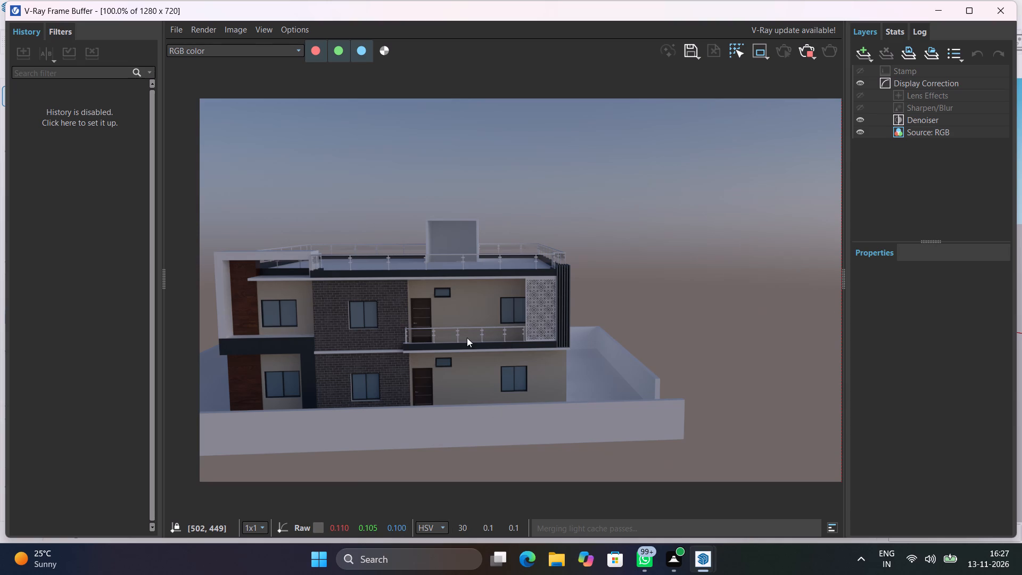
{"action": "scroll", "coordinate": [467, 338], "scroll_direction": "up", "scroll_amount": 2}
{"action": "scroll", "coordinate": [467, 338], "scroll_direction": "down", "scroll_amount": 1}
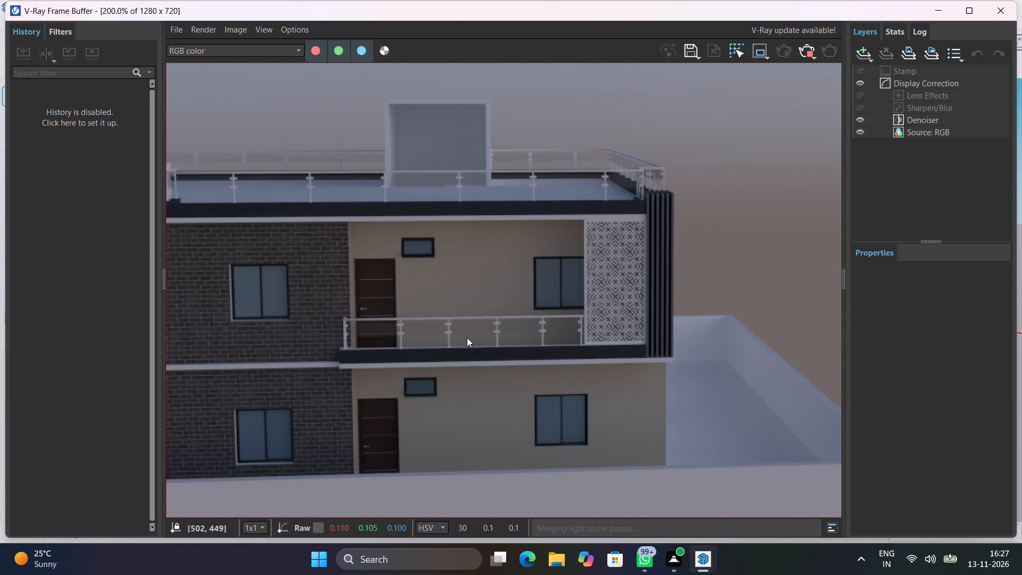
{"action": "left_click", "coordinate": [803, 51]}
{"action": "left_click", "coordinate": [989, 14]}
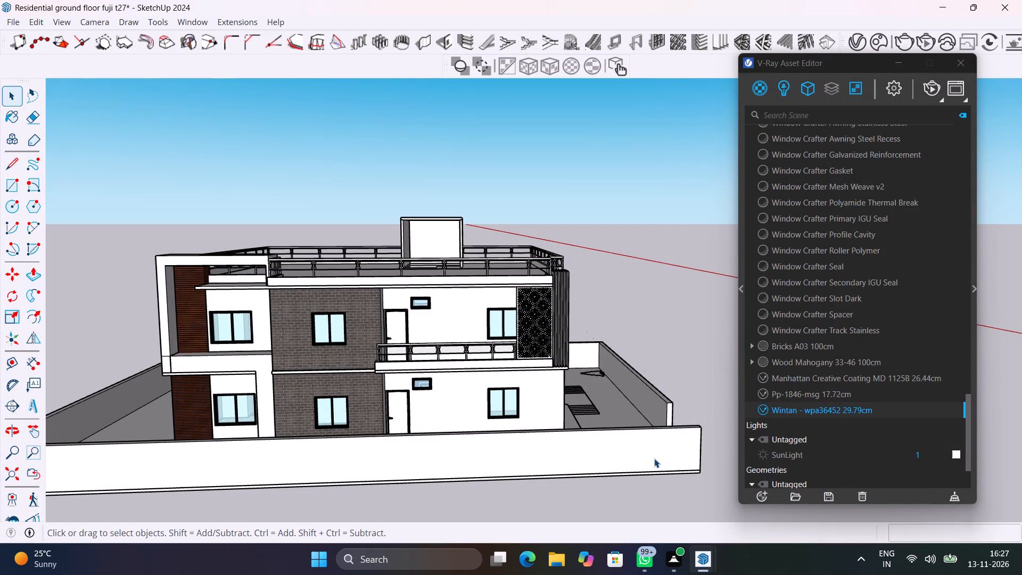
Examine the model's balcony side, brick wall, roof terrace and compound wall from low and raised viewpoints.
{"action": "middle_click_drag", "start_coordinate": [654, 450], "coordinate": [683, 456]}
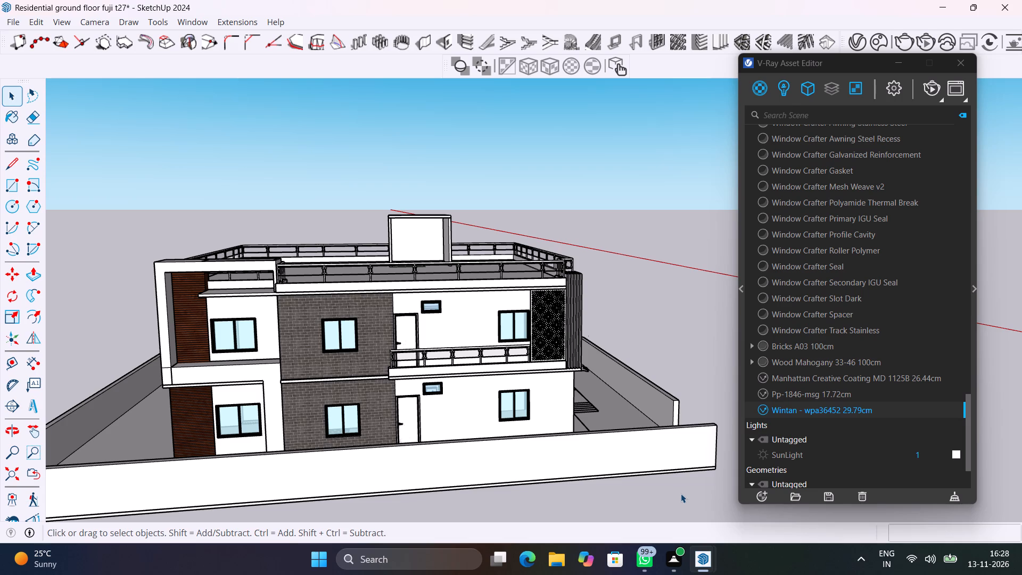
{"action": "scroll", "coordinate": [491, 399], "scroll_direction": "down", "scroll_amount": 1}
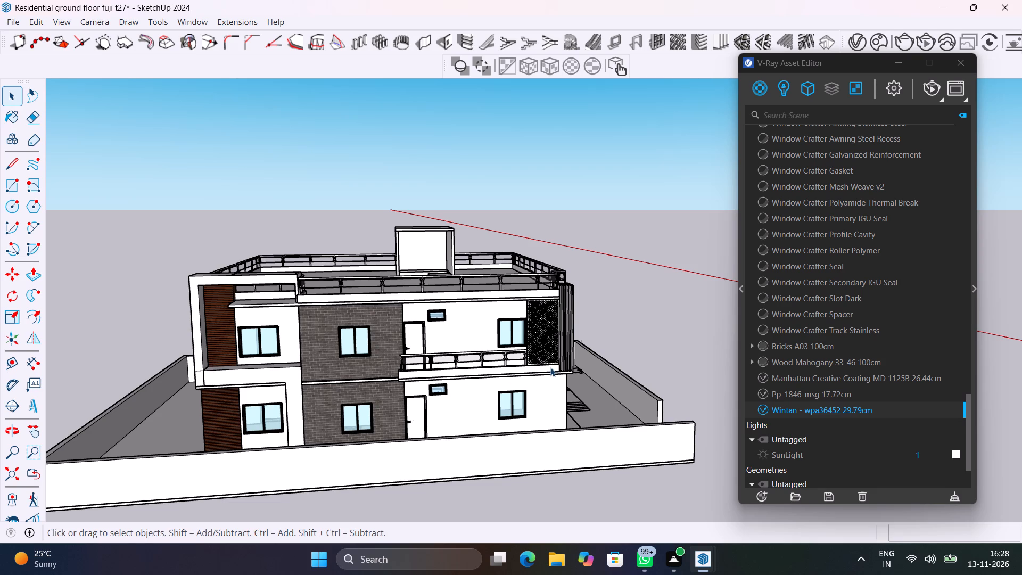
{"action": "scroll", "coordinate": [305, 396], "scroll_direction": "up", "scroll_amount": 4}
{"action": "middle_click_drag", "start_coordinate": [313, 403], "coordinate": [371, 386]}
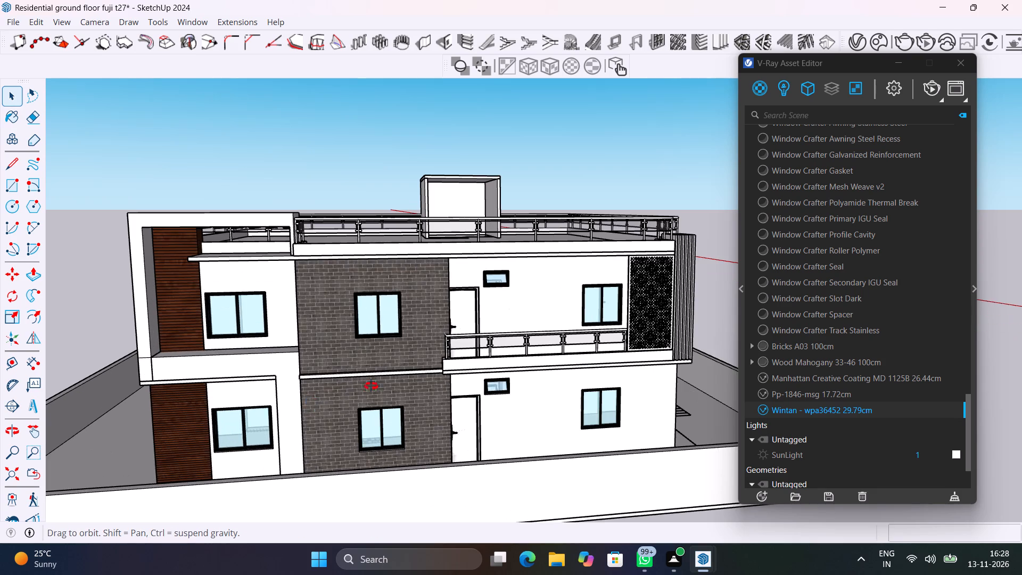
{"action": "middle_click_drag", "start_coordinate": [371, 386], "coordinate": [364, 380]}
{"action": "middle_click_drag", "start_coordinate": [479, 392], "coordinate": [387, 476]}
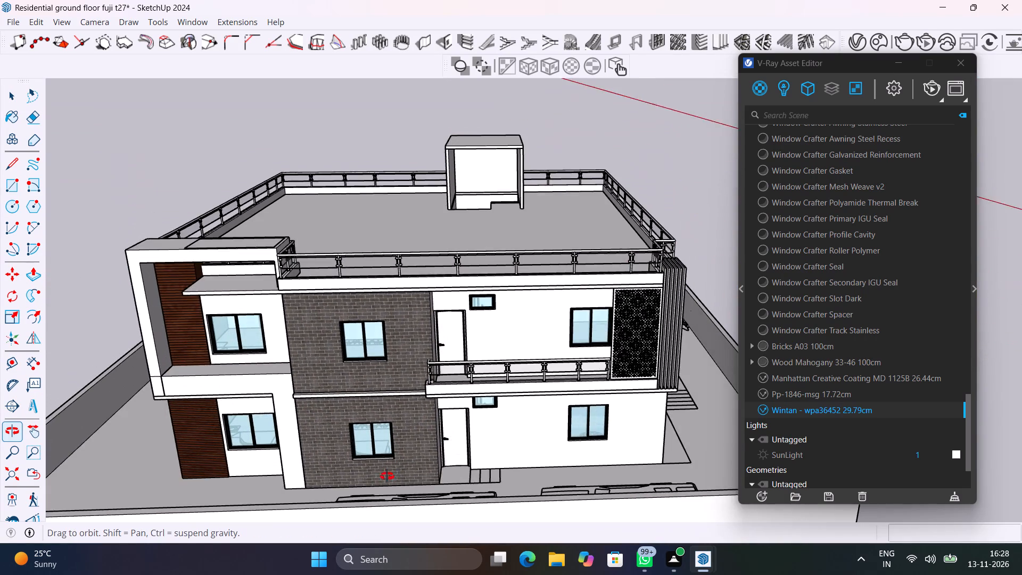
{"action": "middle_click_drag", "start_coordinate": [387, 476], "coordinate": [388, 483]}
{"action": "scroll", "coordinate": [388, 483], "scroll_direction": "up", "scroll_amount": 1}
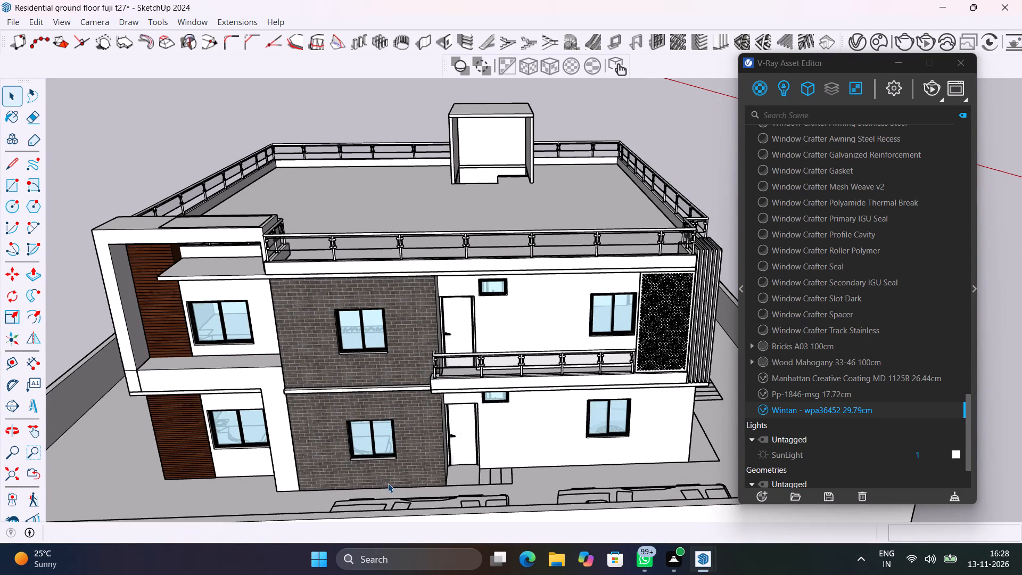
{"action": "middle_click_drag", "start_coordinate": [388, 483], "coordinate": [388, 440]}
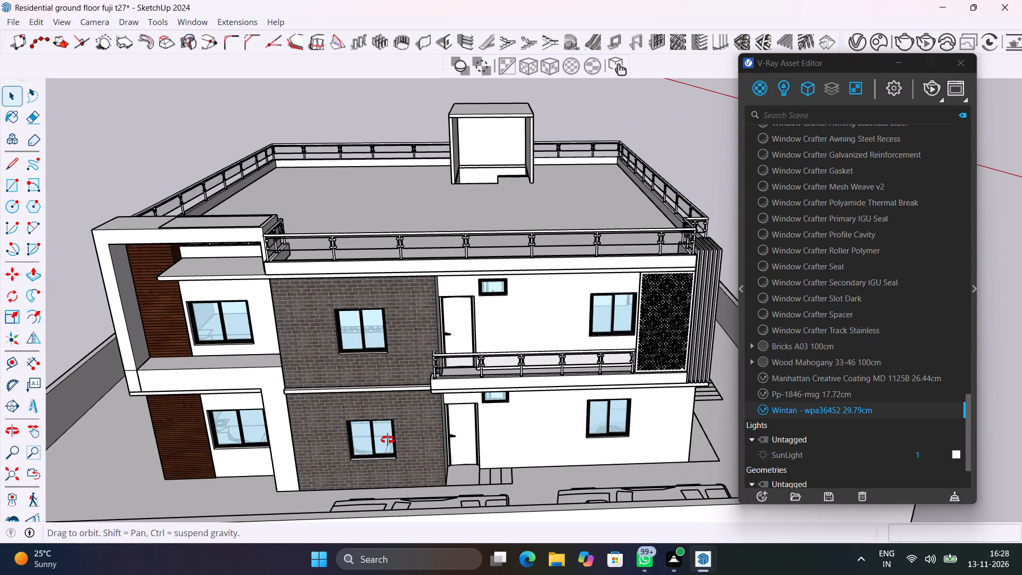
{"action": "middle_click_drag", "start_coordinate": [388, 440], "coordinate": [425, 417]}
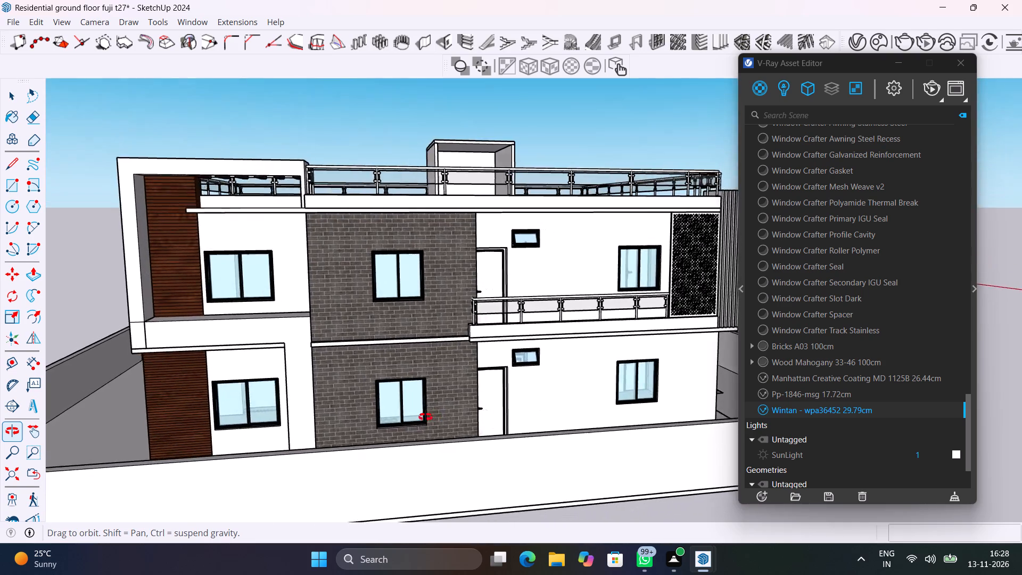
{"action": "middle_click_drag", "start_coordinate": [425, 417], "coordinate": [375, 426]}
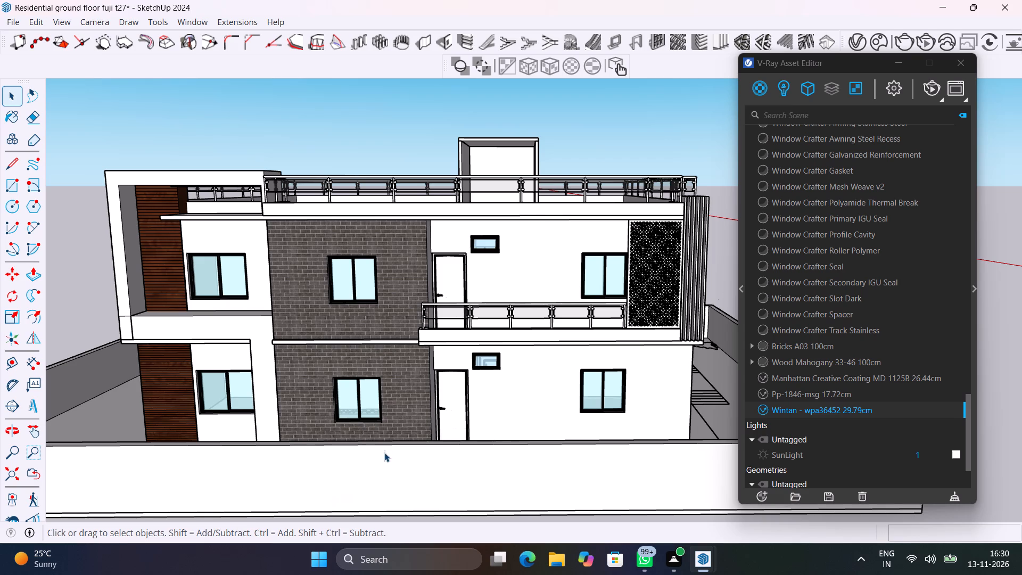
{"action": "scroll", "coordinate": [389, 433], "scroll_direction": "down", "scroll_amount": 8}
{"action": "middle_click_drag", "start_coordinate": [405, 460], "coordinate": [484, 434]}
{"action": "scroll", "coordinate": [484, 435], "scroll_direction": "up", "scroll_amount": 2}
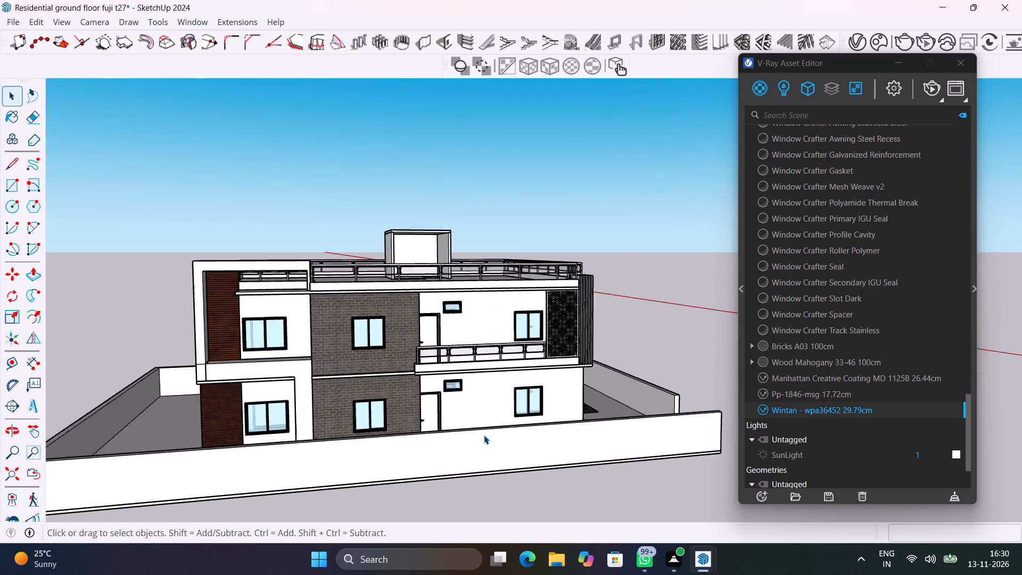
{"action": "scroll", "coordinate": [484, 435], "scroll_direction": "up", "scroll_amount": 6}
{"action": "scroll", "coordinate": [375, 405], "scroll_direction": "up", "scroll_amount": 1}
{"action": "middle_click_drag", "start_coordinate": [375, 405], "coordinate": [471, 376]}
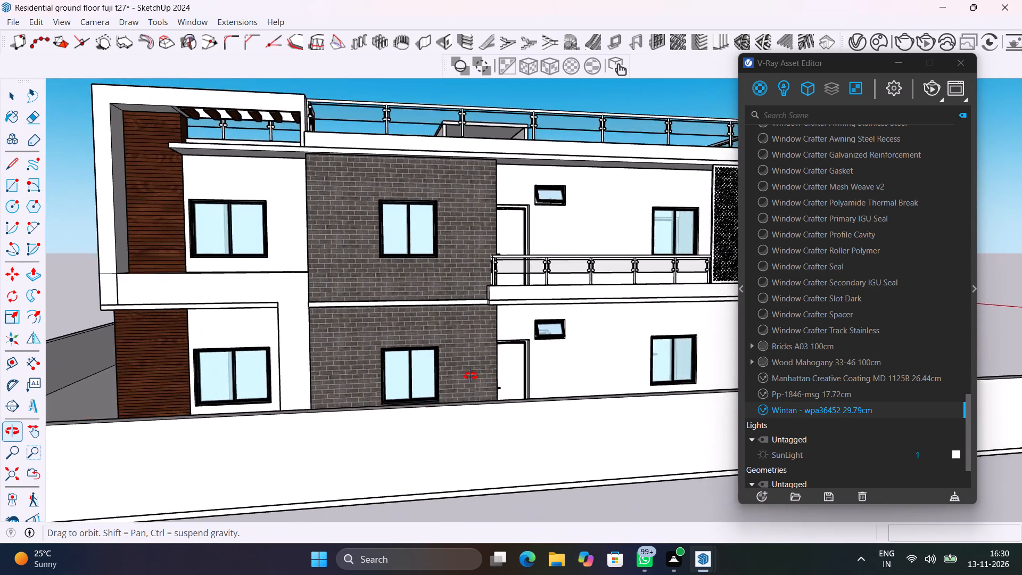
{"action": "middle_click_drag", "start_coordinate": [471, 376], "coordinate": [495, 459]}
{"action": "scroll", "coordinate": [443, 428], "scroll_direction": "down", "scroll_amount": 4}
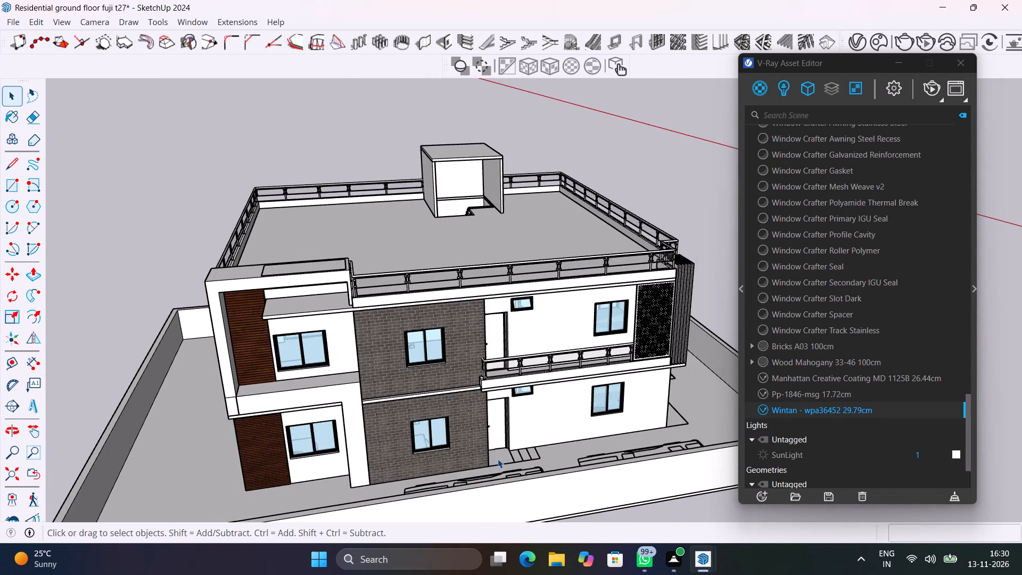
{"action": "middle_click_drag", "start_coordinate": [494, 457], "coordinate": [438, 455]}
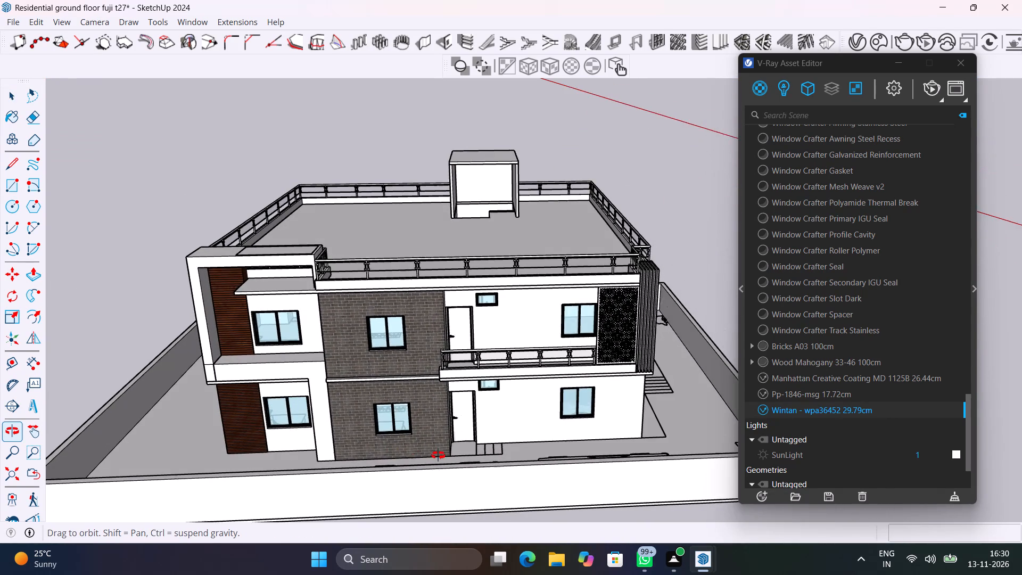
{"action": "middle_click_drag", "start_coordinate": [438, 455], "coordinate": [438, 455]}
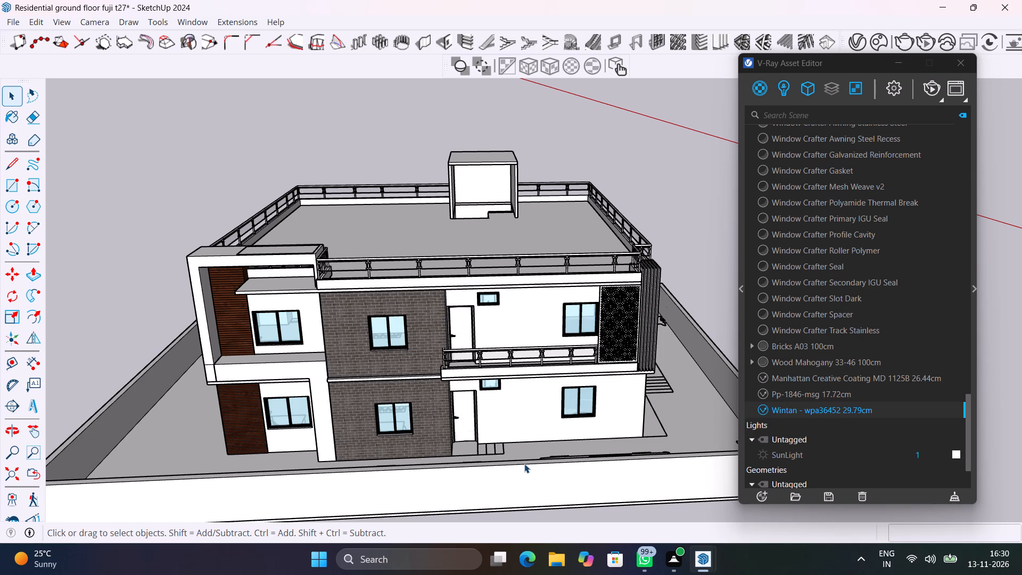
{"action": "scroll", "coordinate": [470, 402], "scroll_direction": "up", "scroll_amount": 2}
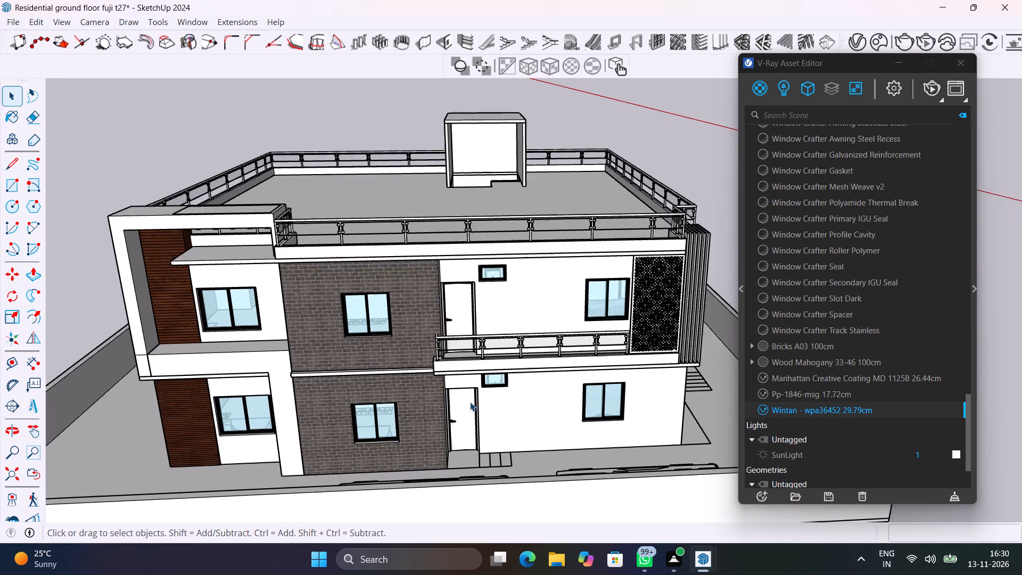
{"action": "scroll", "coordinate": [470, 402], "scroll_direction": "up", "scroll_amount": 1}
{"action": "scroll", "coordinate": [470, 402], "scroll_direction": "down", "scroll_amount": 2}
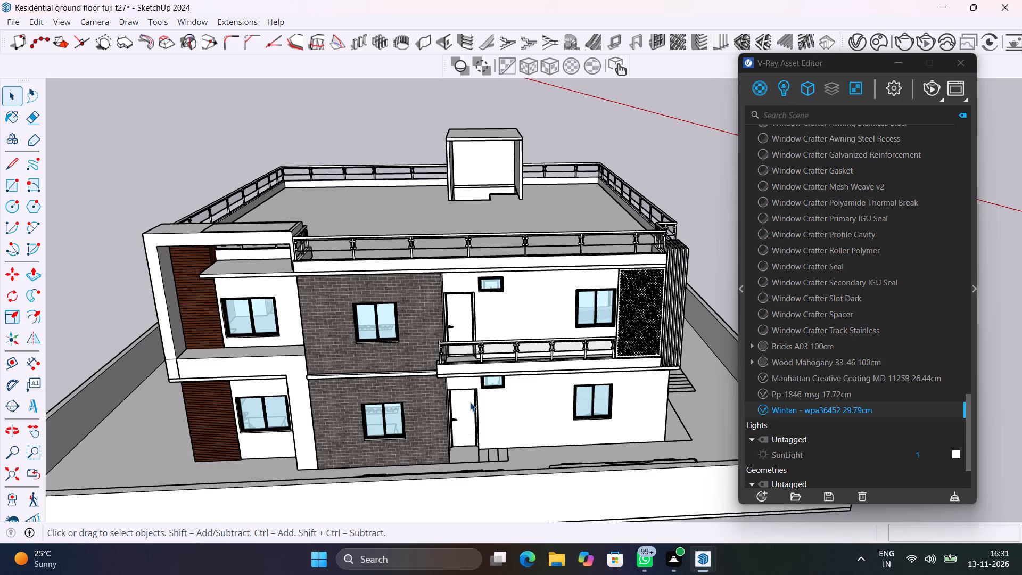
{"action": "scroll", "coordinate": [515, 374], "scroll_direction": "up", "scroll_amount": 2}
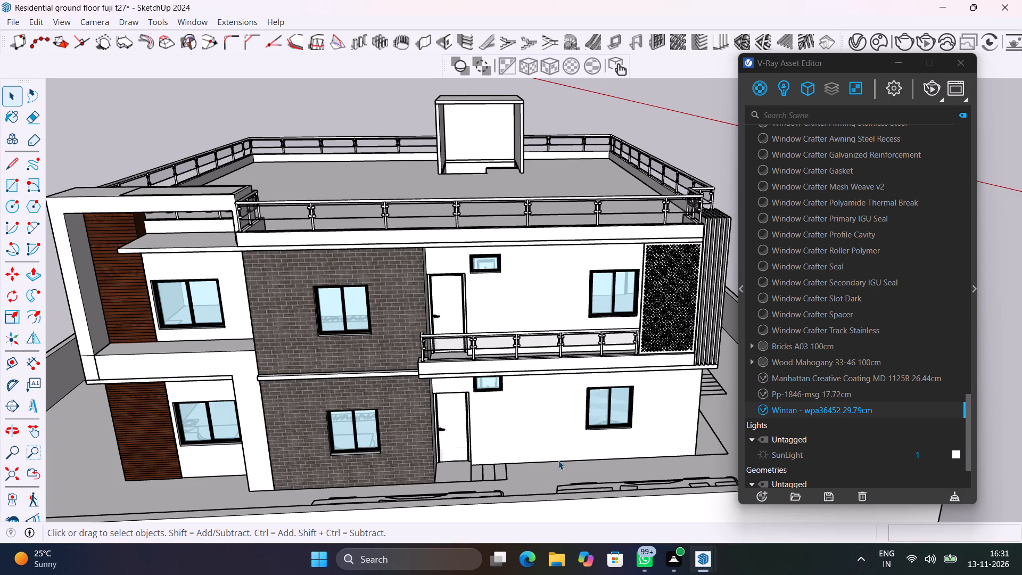
{"action": "scroll", "coordinate": [558, 461], "scroll_direction": "up", "scroll_amount": 1}
{"action": "middle_click_drag", "start_coordinate": [560, 448], "coordinate": [575, 425]}
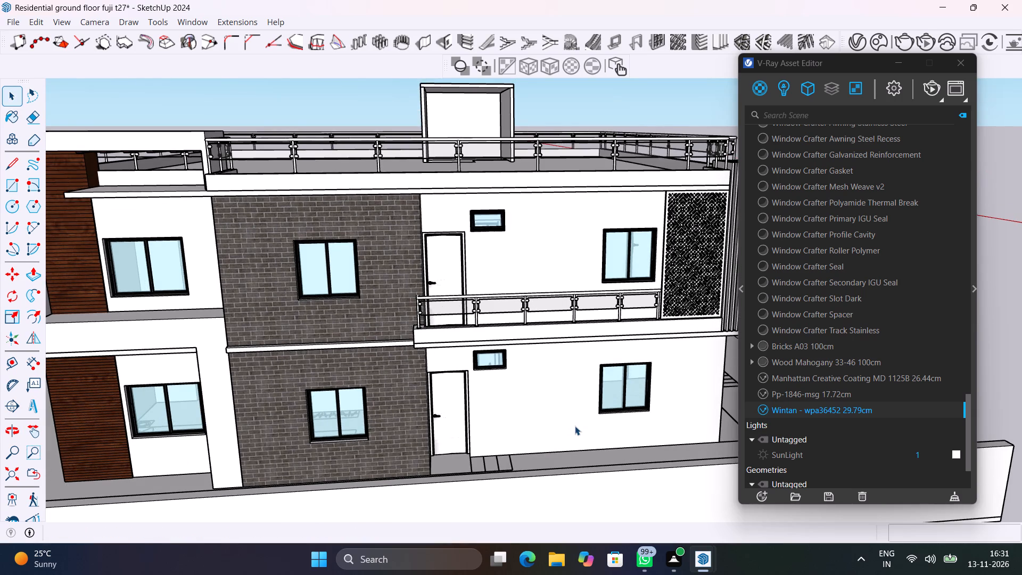
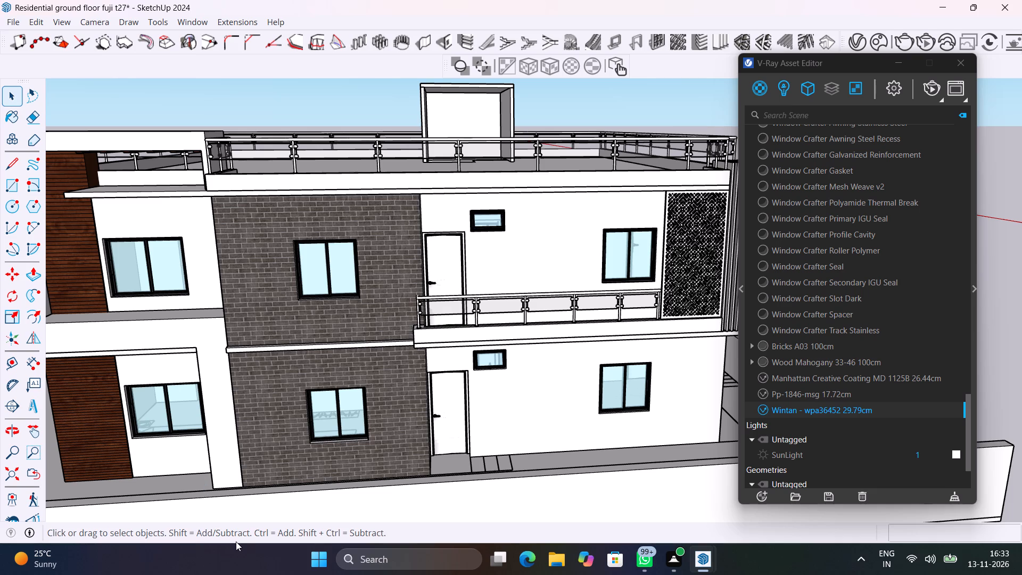
Close the V-Ray Asset Editor.
{"action": "scroll", "coordinate": [236, 541], "scroll_direction": "down", "scroll_amount": 3}
{"action": "scroll", "coordinate": [341, 349], "scroll_direction": "down", "scroll_amount": 6}
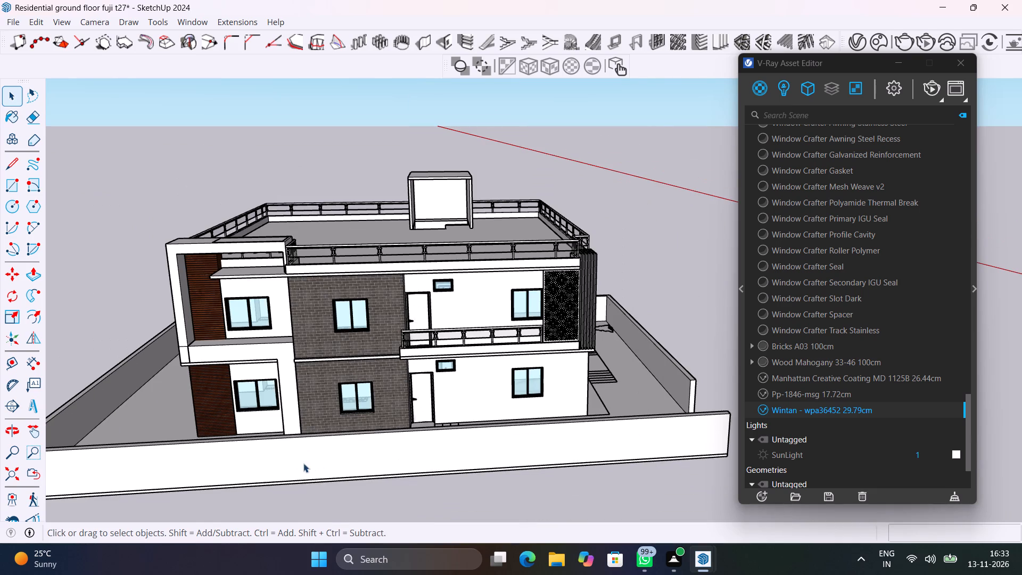
{"action": "middle_click_drag", "start_coordinate": [303, 463], "coordinate": [484, 364]}
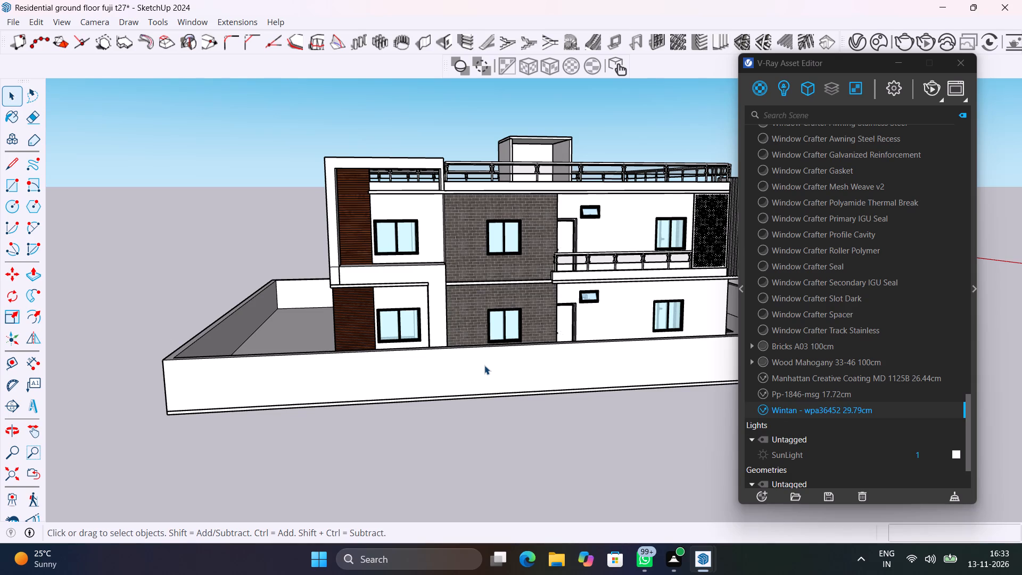
{"action": "left_click", "coordinate": [961, 63]}
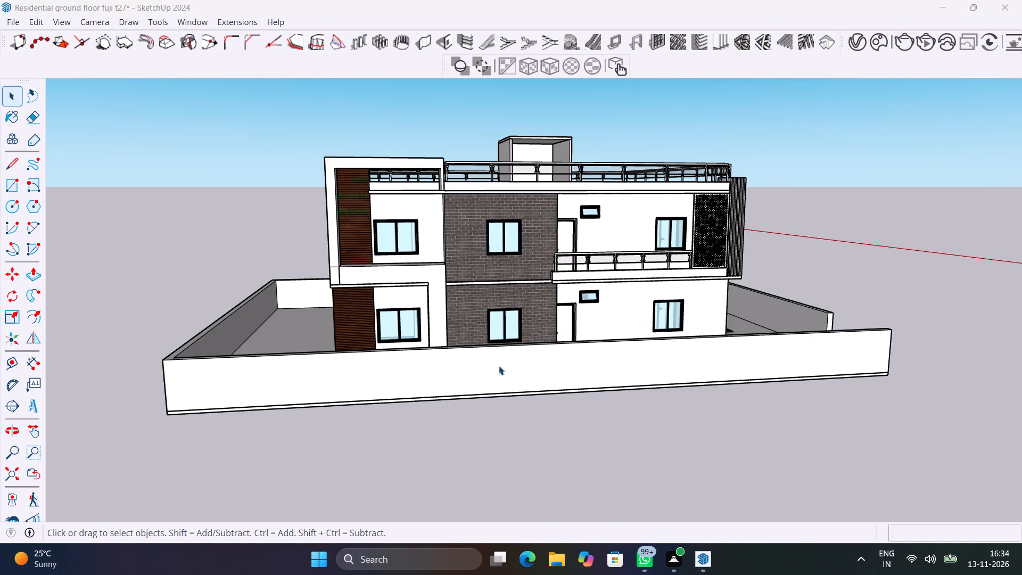
Examine the facade, compound wall and gate opening from the balcony side and around the driveway corner.
{"action": "middle_click_drag", "start_coordinate": [499, 365], "coordinate": [271, 404], "text": "shift"}
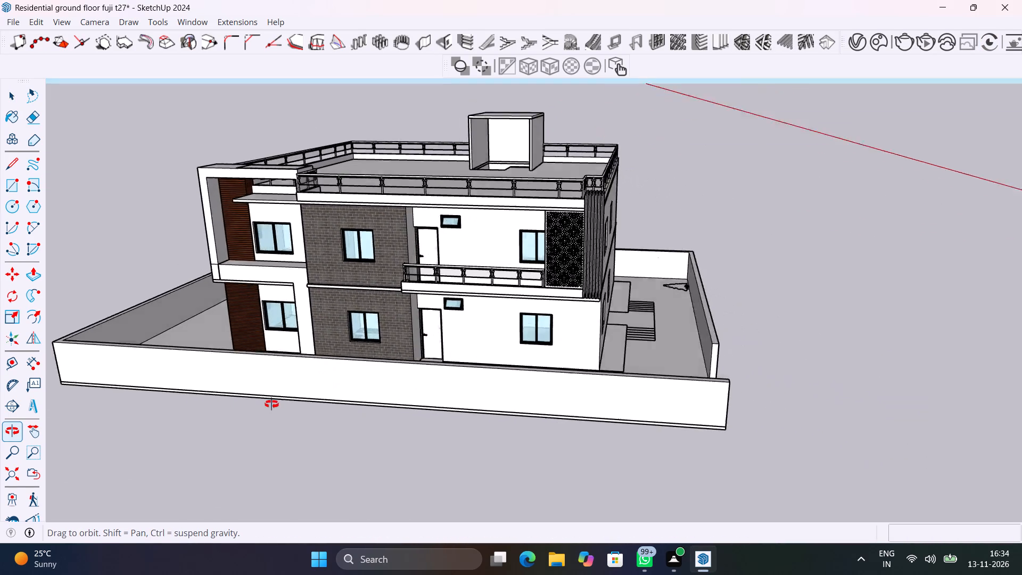
{"action": "middle_click_drag", "start_coordinate": [271, 404], "coordinate": [0, 424], "text": "shift"}
{"action": "scroll", "coordinate": [416, 446], "scroll_direction": "up", "scroll_amount": 9}
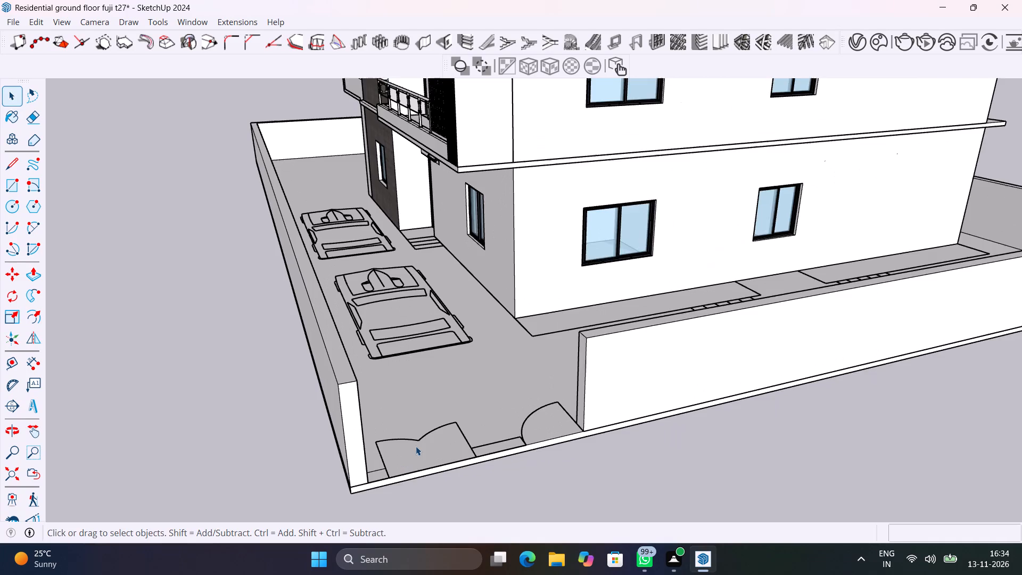
{"action": "middle_click_drag", "start_coordinate": [460, 441], "coordinate": [456, 445], "text": "shift"}
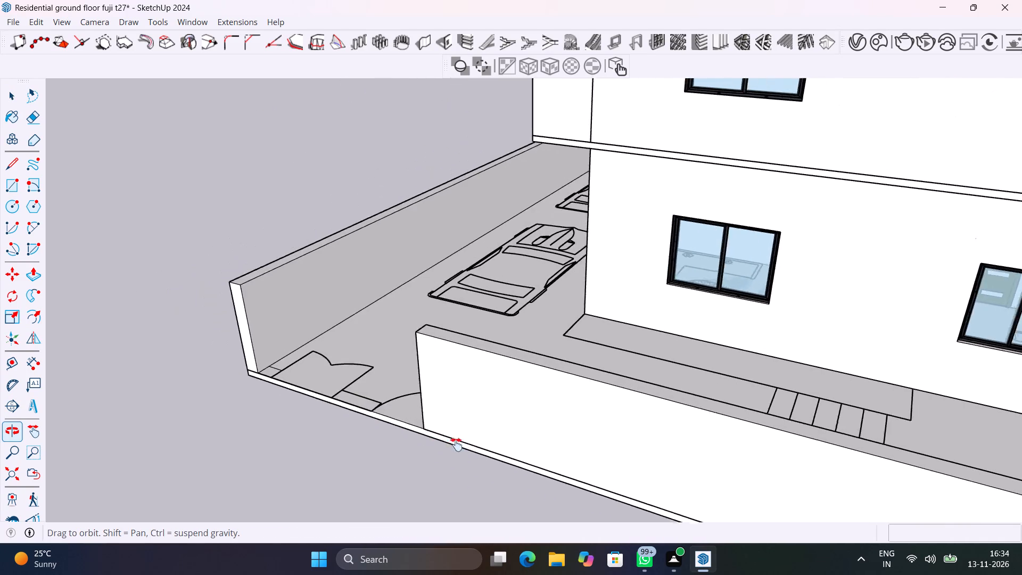
{"action": "middle_click_drag", "start_coordinate": [456, 445], "coordinate": [912, 509], "text": "shift"}
{"action": "middle_click_drag", "start_coordinate": [410, 287], "coordinate": [613, 414], "text": "shift"}
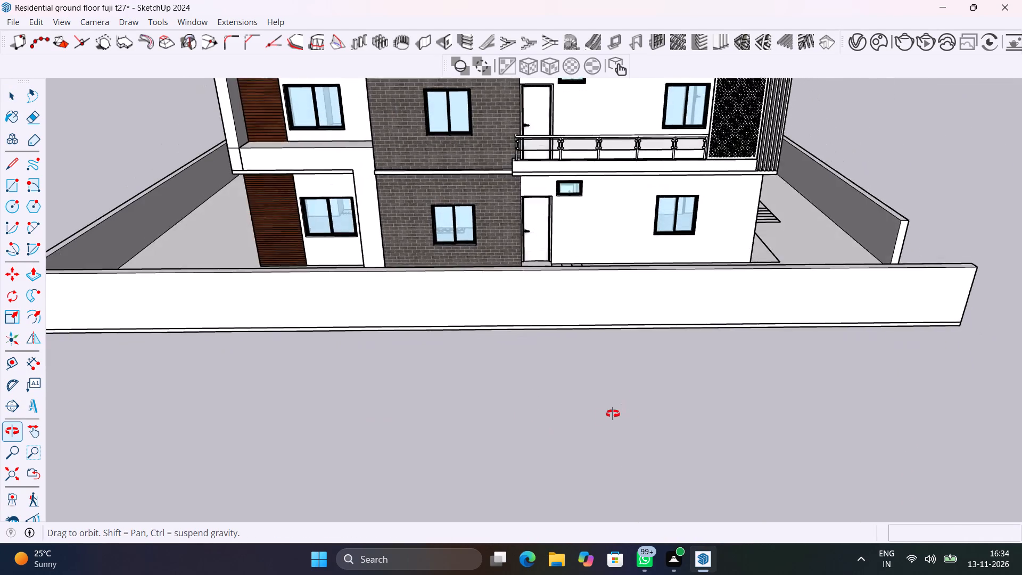
{"action": "middle_click_drag", "start_coordinate": [613, 414], "coordinate": [601, 414], "text": "shift"}
{"action": "middle_click_drag", "start_coordinate": [558, 331], "coordinate": [573, 332], "text": "shift"}
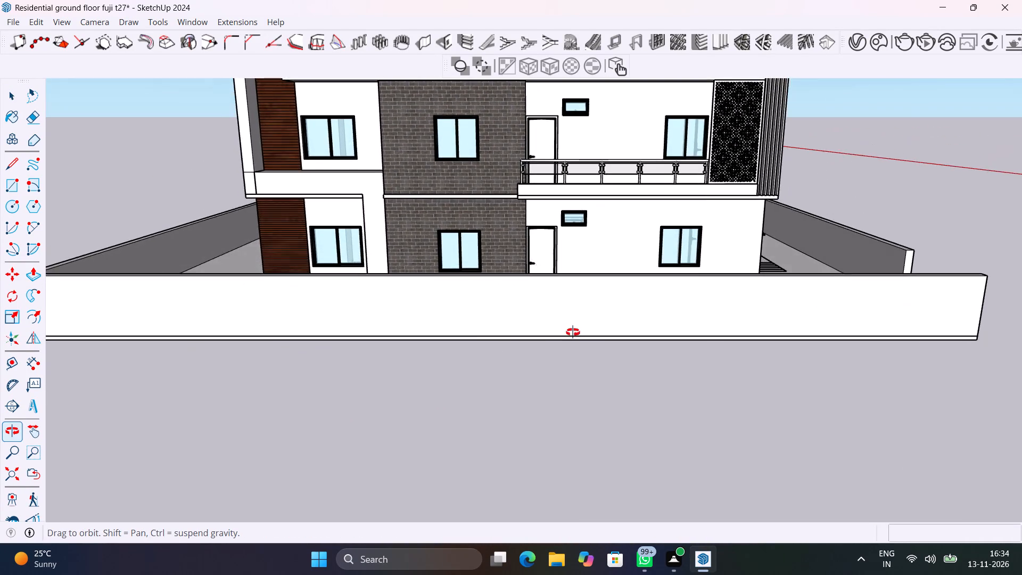
{"action": "middle_click_drag", "start_coordinate": [573, 332], "coordinate": [575, 443], "text": "shift"}
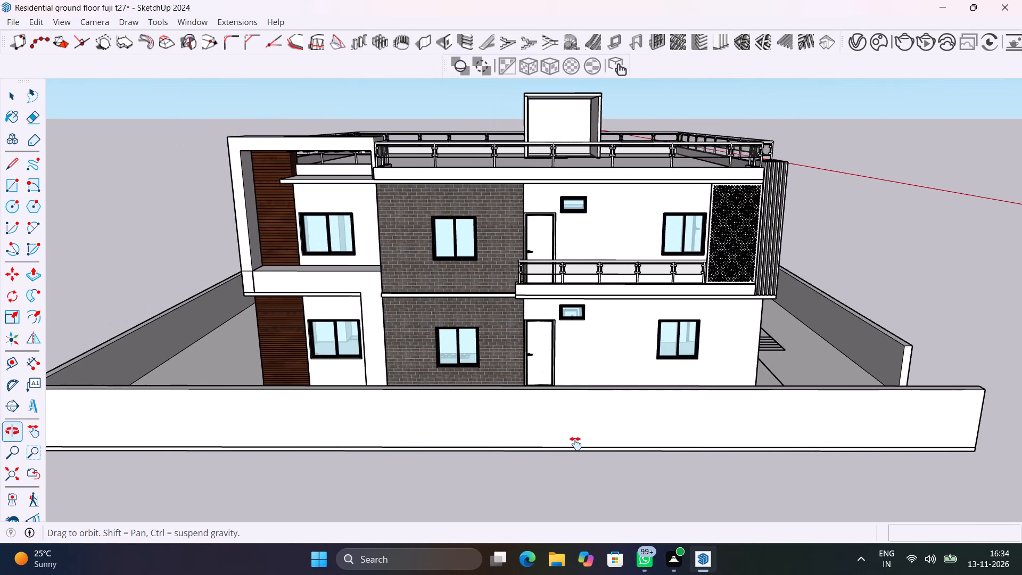
{"action": "middle_click_drag", "start_coordinate": [575, 443], "coordinate": [587, 435], "text": "shift"}
{"action": "scroll", "coordinate": [586, 432], "scroll_direction": "down", "scroll_amount": 1}
{"action": "middle_click_drag", "start_coordinate": [586, 436], "coordinate": [594, 450], "text": "shift"}
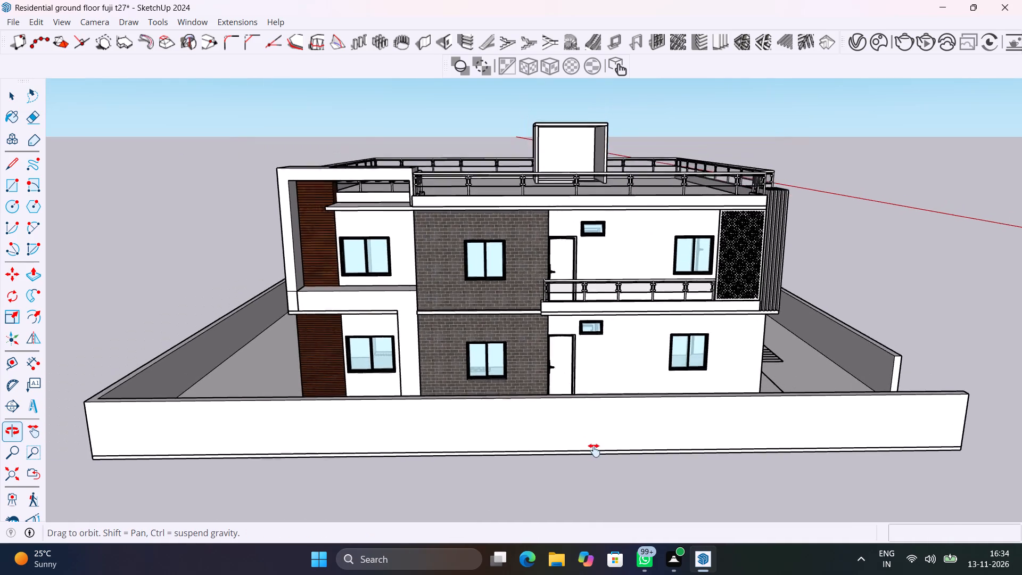
{"action": "middle_click_drag", "start_coordinate": [594, 450], "coordinate": [583, 430], "text": "shift"}
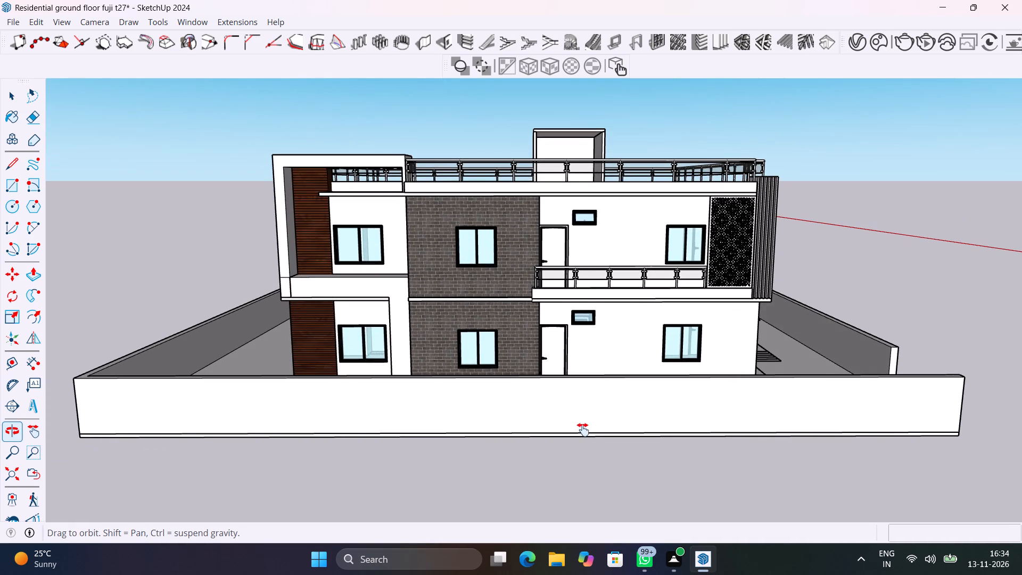
{"action": "middle_click_drag", "start_coordinate": [583, 430], "coordinate": [584, 462], "text": "shift"}
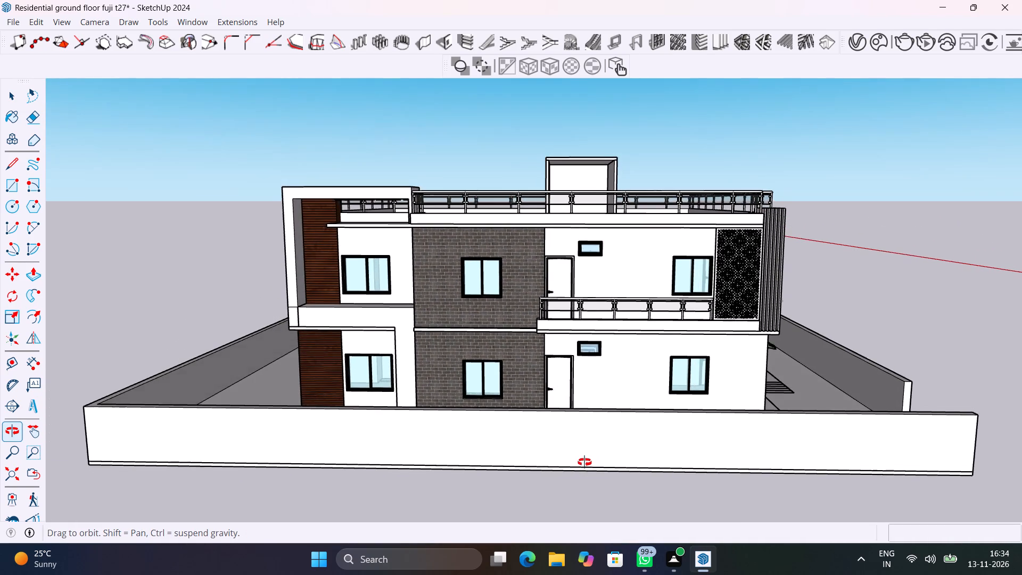
{"action": "middle_click_drag", "start_coordinate": [584, 462], "coordinate": [63, 506], "text": "shift"}
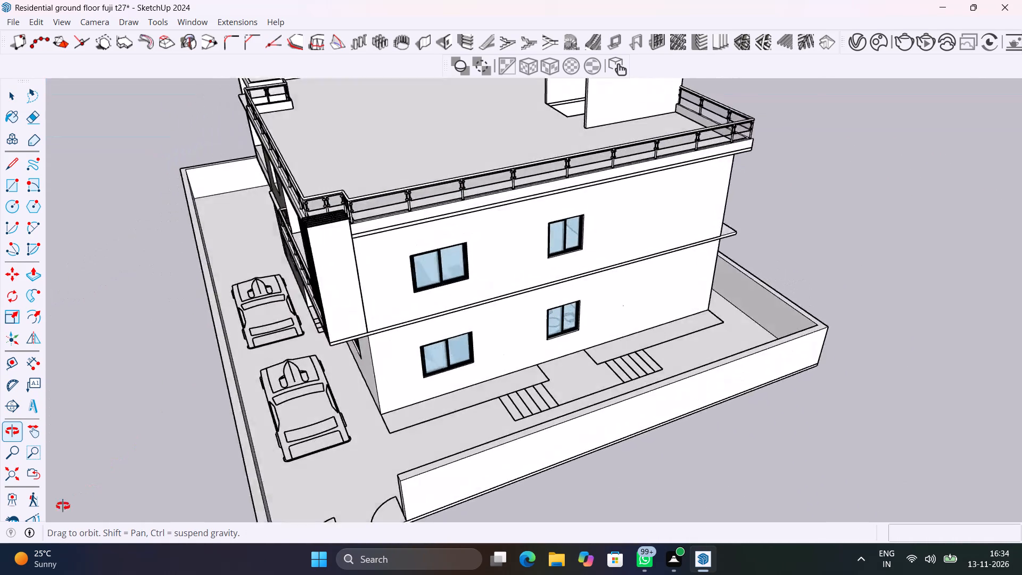
{"action": "middle_click_drag", "start_coordinate": [63, 506], "coordinate": [0, 478], "text": "shift"}
Push/Pull the compound wall's end face at the gate opening about 10' 4 1/2" to meet the driveway-side wall.
{"action": "scroll", "coordinate": [248, 428], "scroll_direction": "up", "scroll_amount": 5}
{"action": "middle_click_drag", "start_coordinate": [280, 454], "coordinate": [688, 408], "text": "shift"}
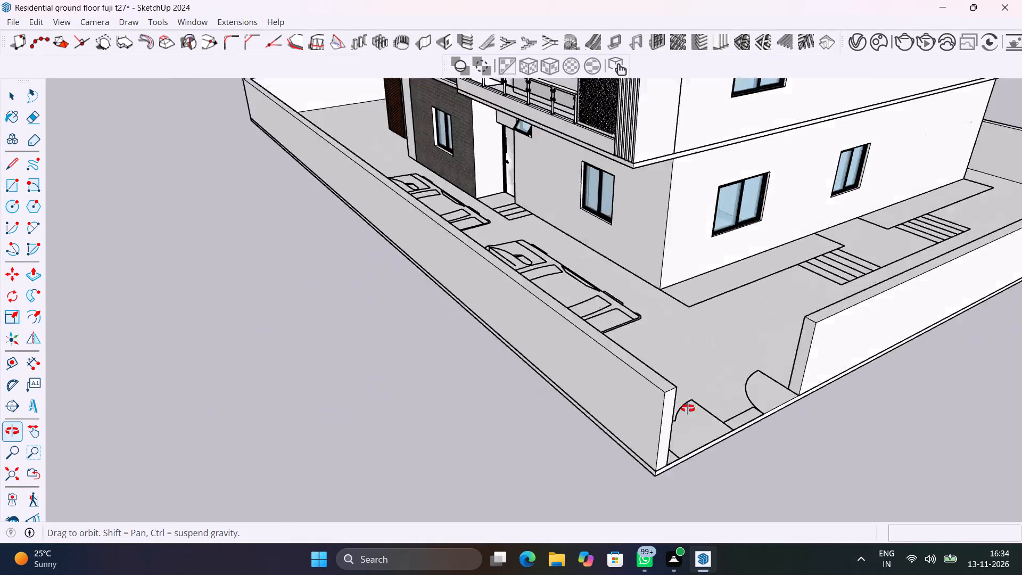
{"action": "middle_click_drag", "start_coordinate": [688, 408], "coordinate": [755, 385], "text": "shift"}
{"action": "scroll", "coordinate": [885, 252], "scroll_direction": "up", "scroll_amount": 7}
{"action": "left_click", "coordinate": [864, 252]}
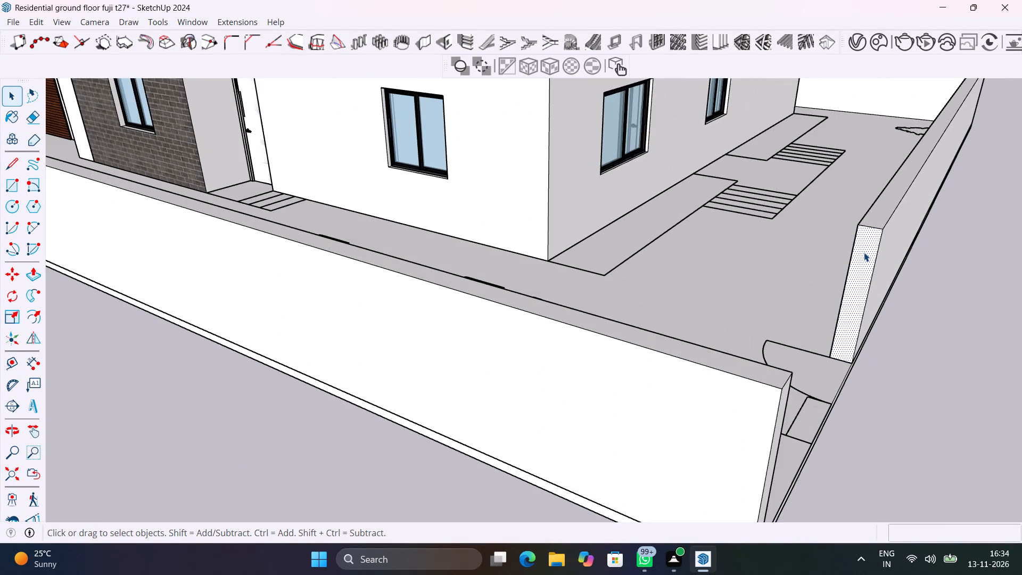
{"action": "key", "text": "p"}
{"action": "left_click", "coordinate": [864, 252]}
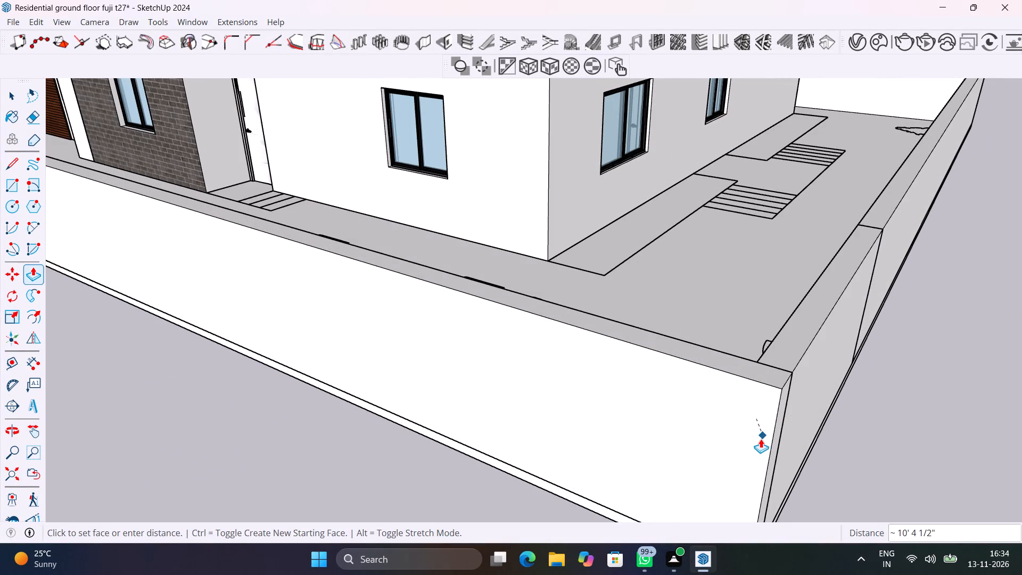
{"action": "middle_click_drag", "start_coordinate": [781, 394], "coordinate": [576, 377]}
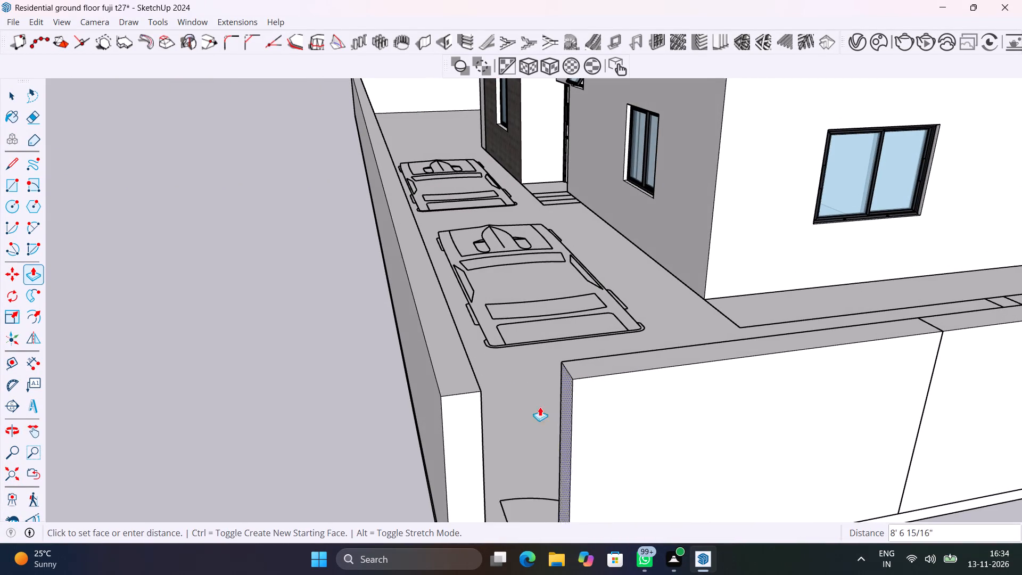
{"action": "left_click", "coordinate": [459, 406]}
{"action": "scroll", "coordinate": [472, 406], "scroll_direction": "down", "scroll_amount": 6}
{"action": "key", "text": "space"}
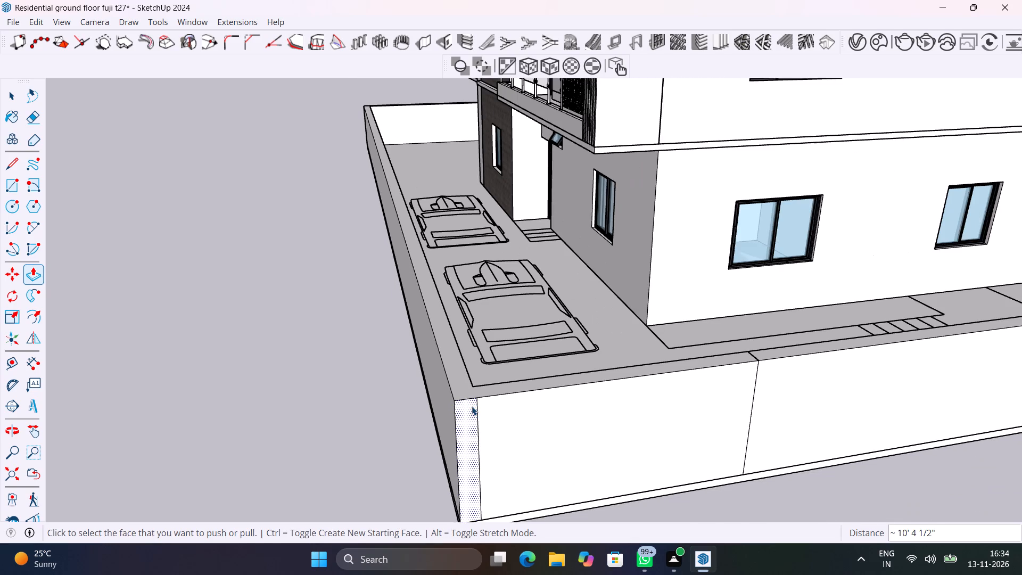
Erase the leftover seam lines on the outer face, top and inner face of the extended compound wall.
{"action": "key", "text": "e"}
{"action": "left_click_drag", "start_coordinate": [499, 417], "coordinate": [473, 449]}
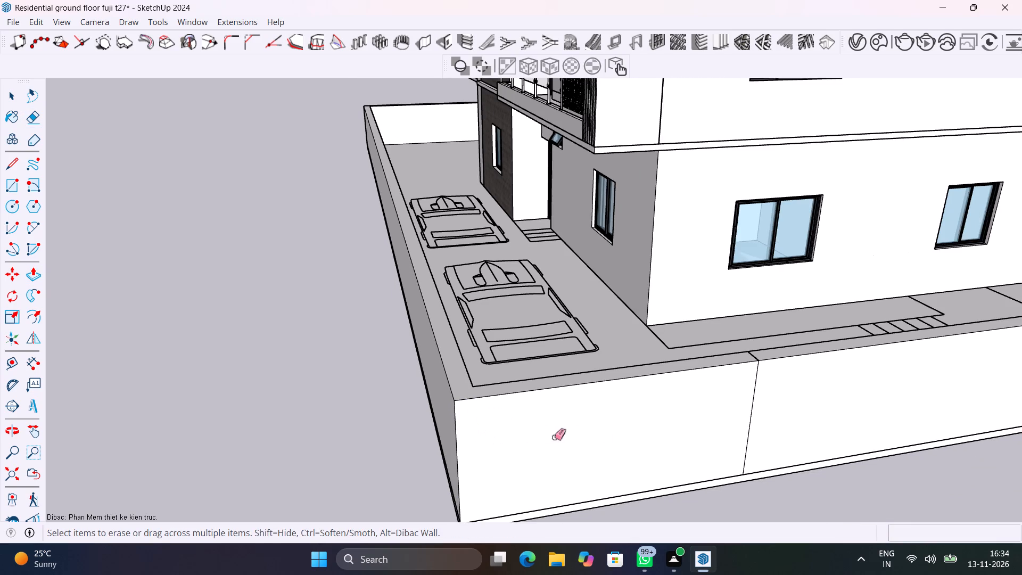
{"action": "left_click_drag", "start_coordinate": [592, 438], "coordinate": [789, 405]}
{"action": "left_click", "coordinate": [756, 358]}
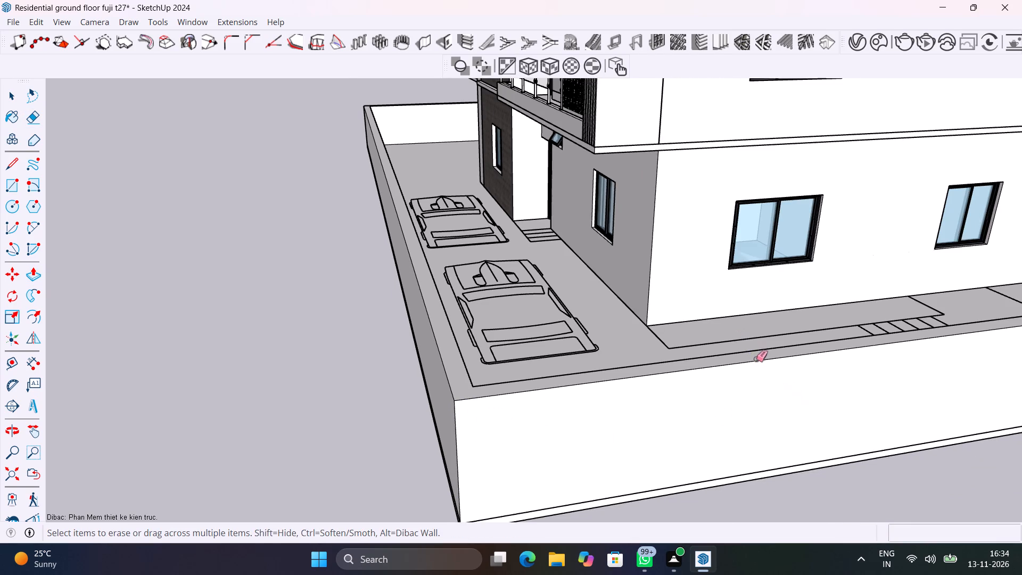
{"action": "scroll", "coordinate": [756, 362], "scroll_direction": "down", "scroll_amount": 6}
{"action": "key", "text": "space"}
{"action": "middle_click_drag", "start_coordinate": [446, 450], "coordinate": [715, 480]}
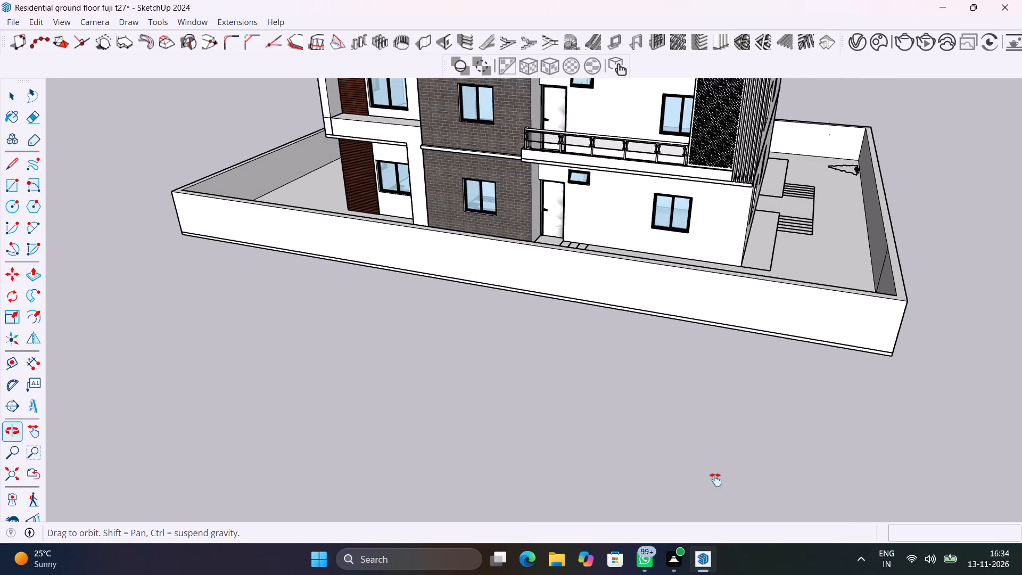
{"action": "middle_click_drag", "start_coordinate": [715, 480], "coordinate": [693, 523]}
{"action": "scroll", "coordinate": [675, 205], "scroll_direction": "up", "scroll_amount": 7}
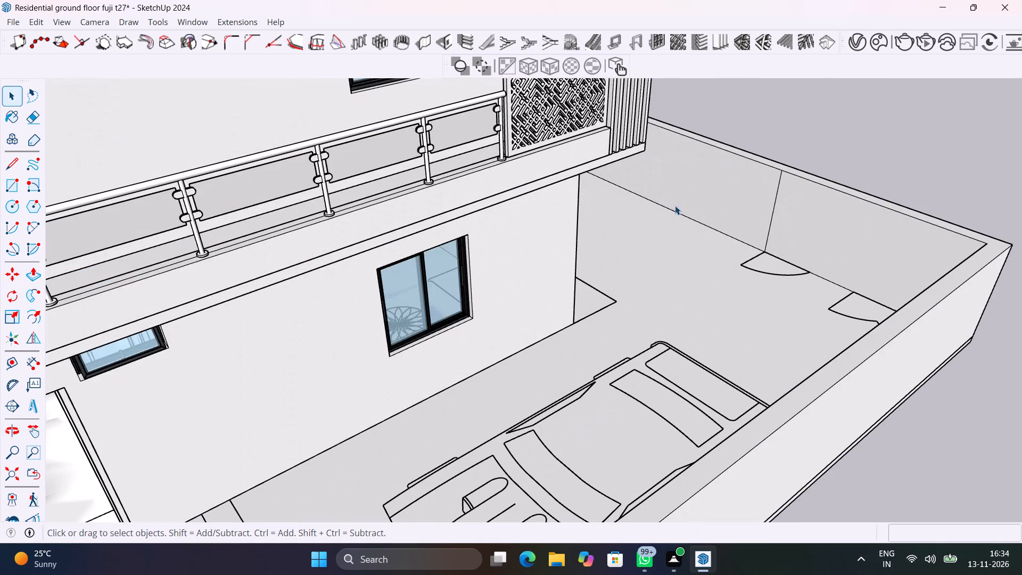
{"action": "key", "text": "e"}
{"action": "left_click_drag", "start_coordinate": [798, 194], "coordinate": [769, 184]}
{"action": "scroll", "coordinate": [767, 184], "scroll_direction": "down", "scroll_amount": 7}
{"action": "key", "text": "space"}
Save the model.
{"action": "middle_click_drag", "start_coordinate": [671, 375], "coordinate": [654, 365]}
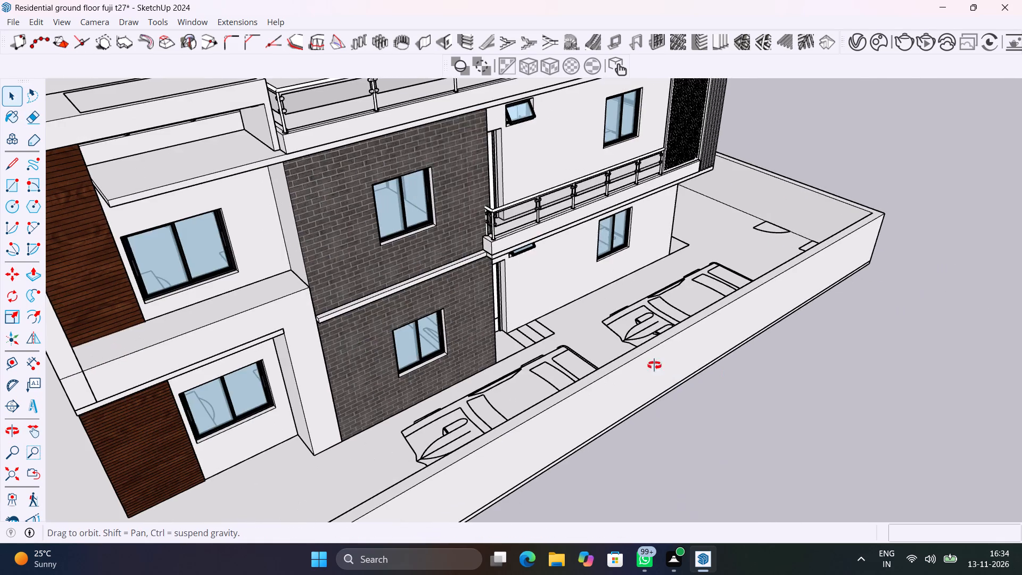
{"action": "middle_click_drag", "start_coordinate": [654, 365], "coordinate": [850, 315]}
{"action": "key", "text": "ctrl+s"}
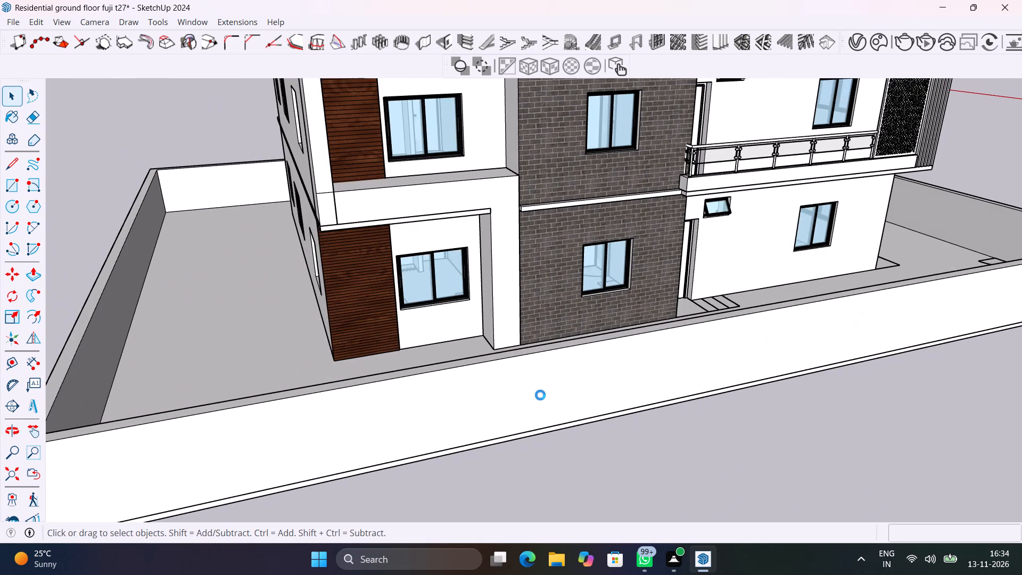
Push the base slab's side face inward about 2' 2 7/16" beneath the compound wall near the wood-clad corner.
{"action": "scroll", "coordinate": [500, 373], "scroll_direction": "down", "scroll_amount": 4}
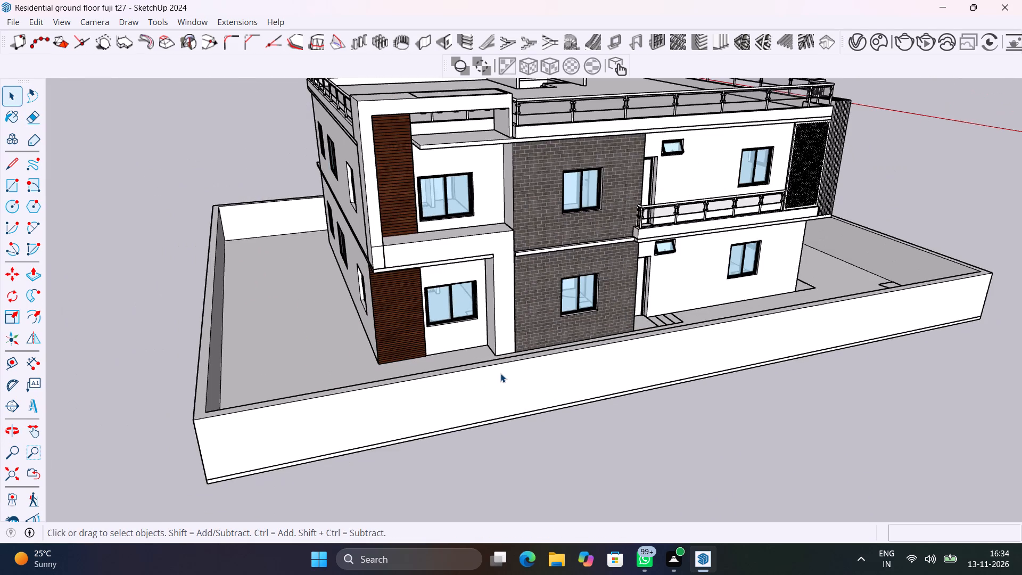
{"action": "middle_click_drag", "start_coordinate": [525, 398], "coordinate": [477, 442]}
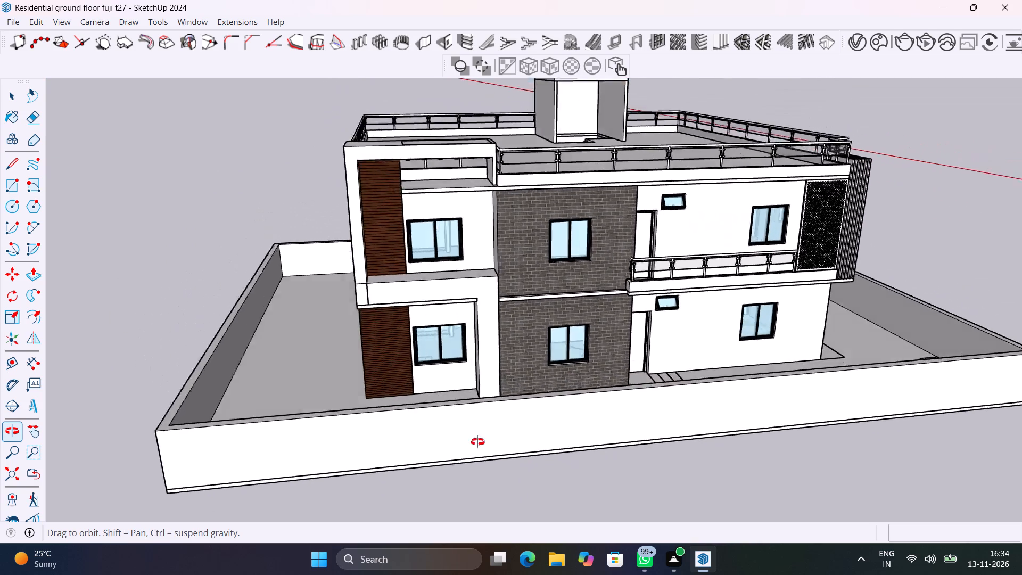
{"action": "middle_click_drag", "start_coordinate": [477, 442], "coordinate": [469, 443]}
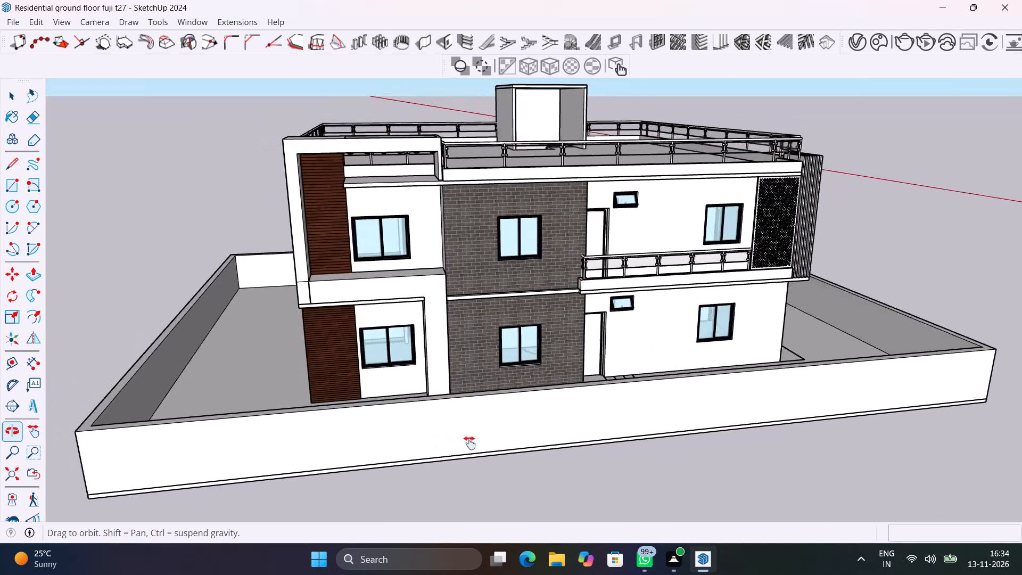
{"action": "middle_click_drag", "start_coordinate": [469, 443], "coordinate": [879, 452]}
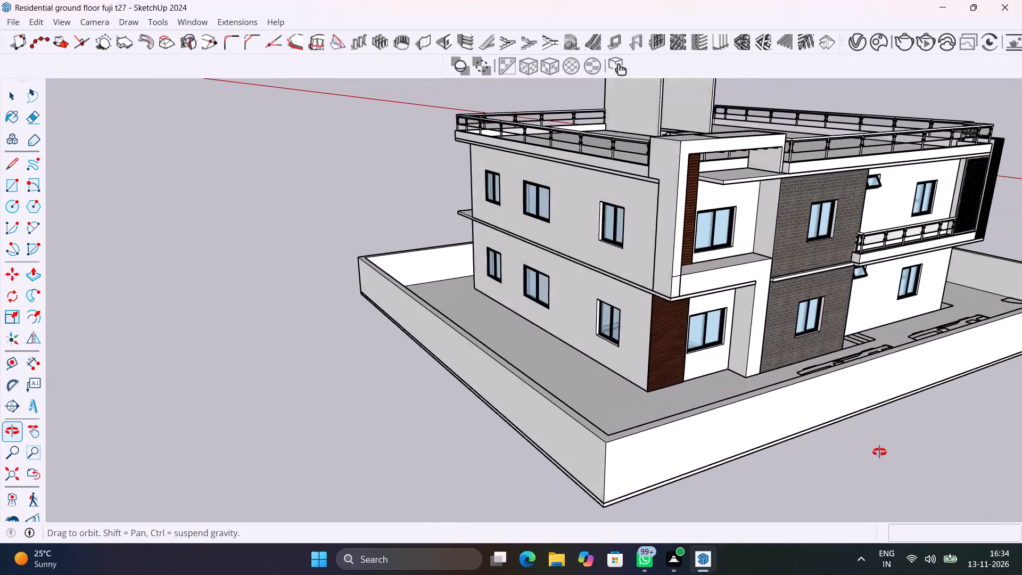
{"action": "middle_click_drag", "start_coordinate": [879, 452], "coordinate": [903, 451]}
{"action": "scroll", "coordinate": [646, 484], "scroll_direction": "up", "scroll_amount": 12}
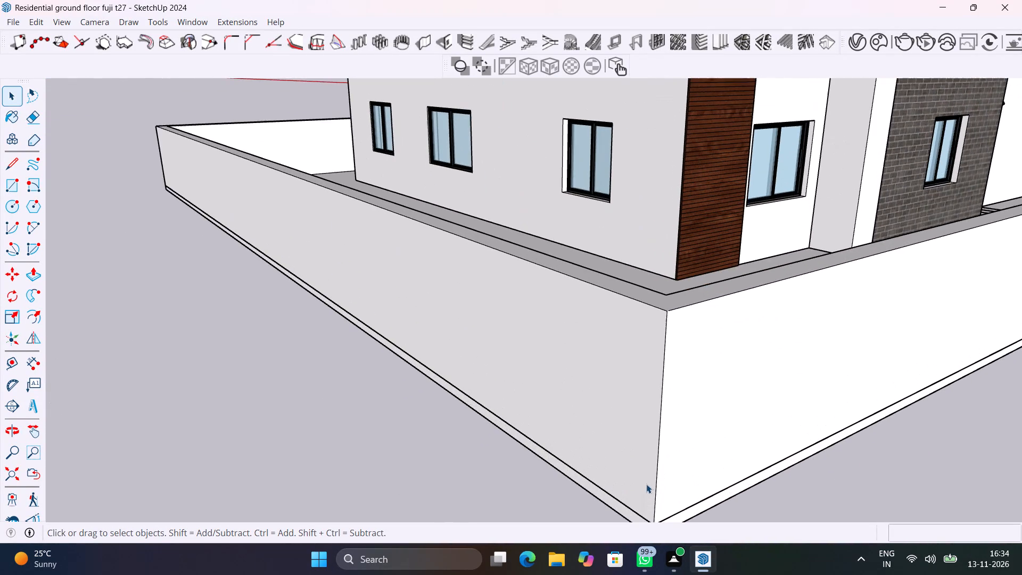
{"action": "left_click", "coordinate": [624, 510]}
{"action": "double_click", "coordinate": [624, 510]}
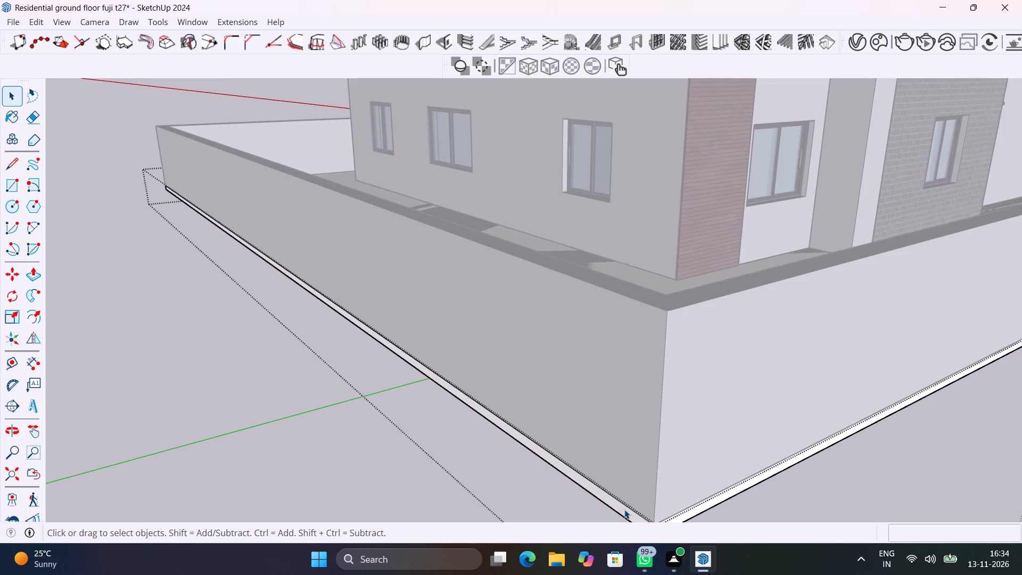
{"action": "left_click", "coordinate": [624, 510]}
{"action": "left_click", "coordinate": [624, 510]}
{"action": "key", "text": "p"}
{"action": "left_click", "coordinate": [624, 510]}
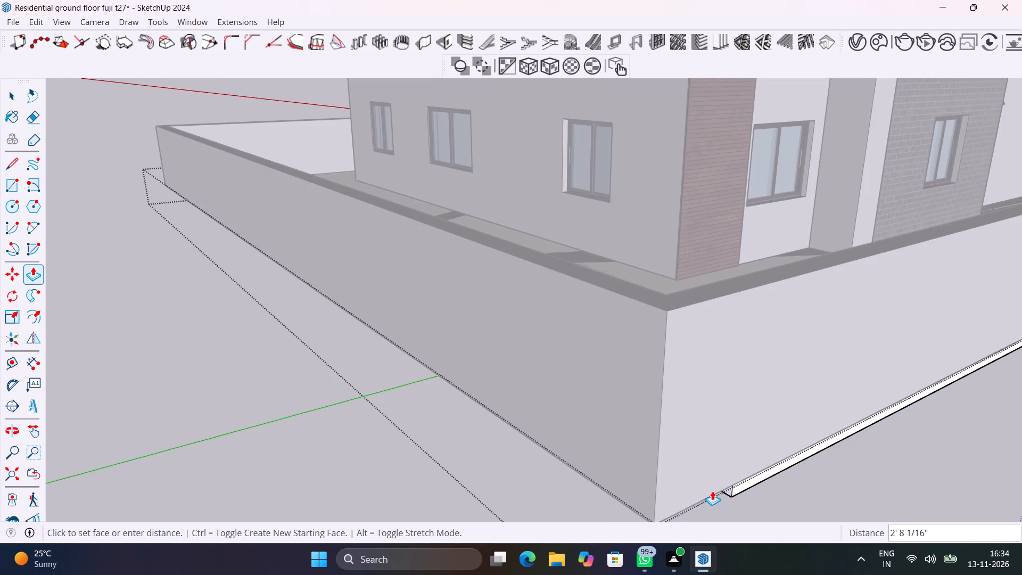
{"action": "left_click", "coordinate": [699, 496]}
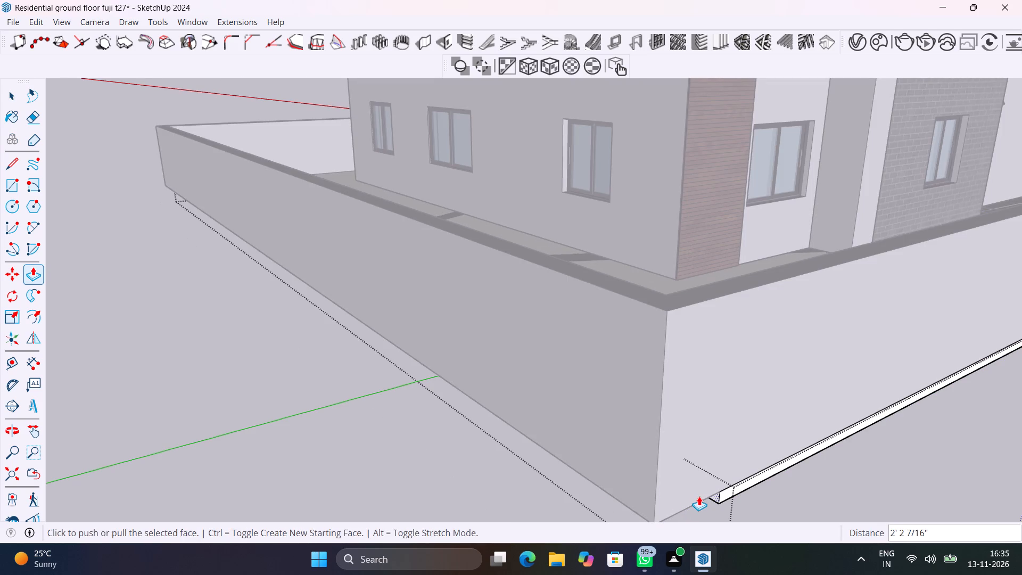
{"action": "key", "text": "space"}
{"action": "left_click", "coordinate": [395, 452]}
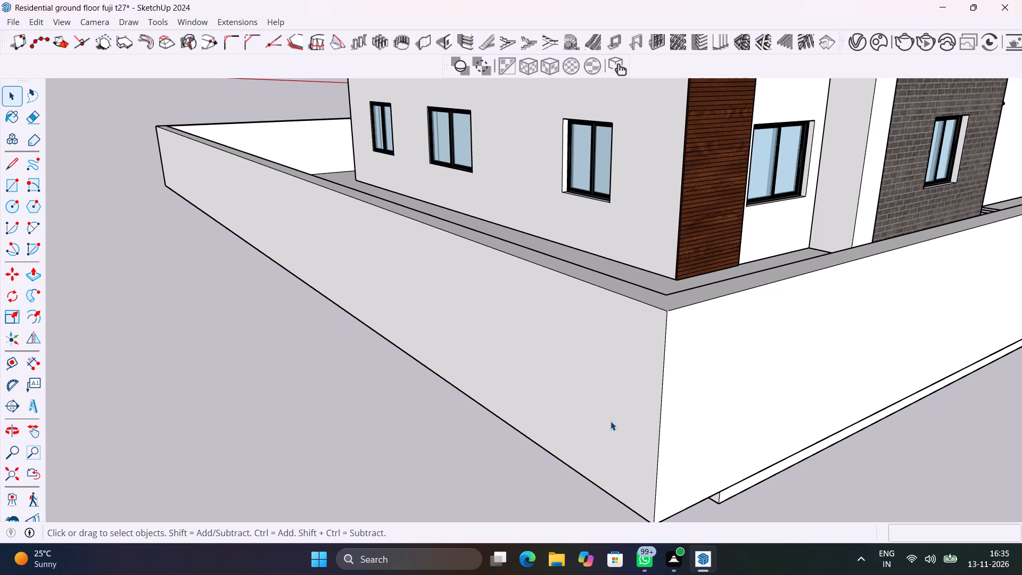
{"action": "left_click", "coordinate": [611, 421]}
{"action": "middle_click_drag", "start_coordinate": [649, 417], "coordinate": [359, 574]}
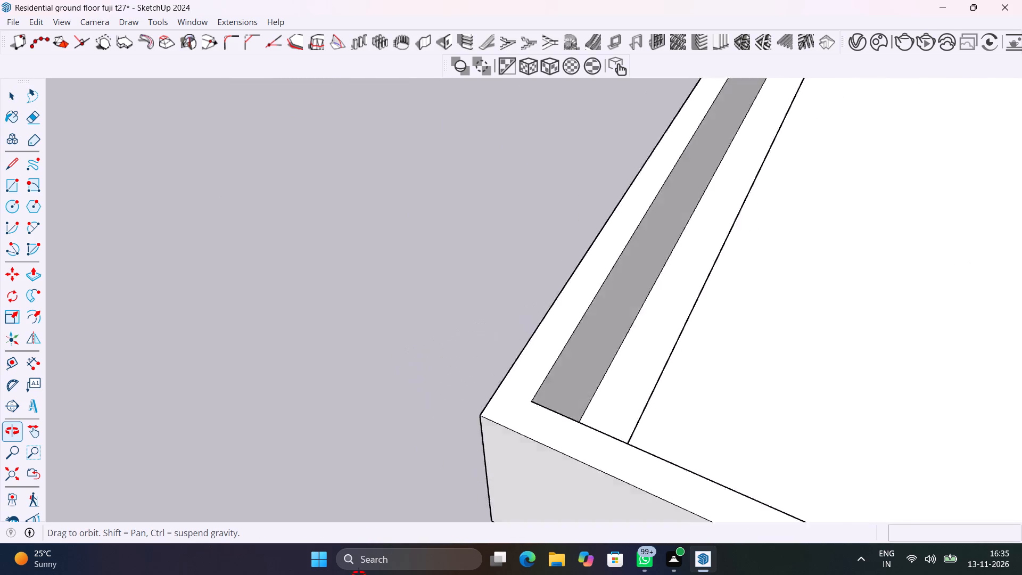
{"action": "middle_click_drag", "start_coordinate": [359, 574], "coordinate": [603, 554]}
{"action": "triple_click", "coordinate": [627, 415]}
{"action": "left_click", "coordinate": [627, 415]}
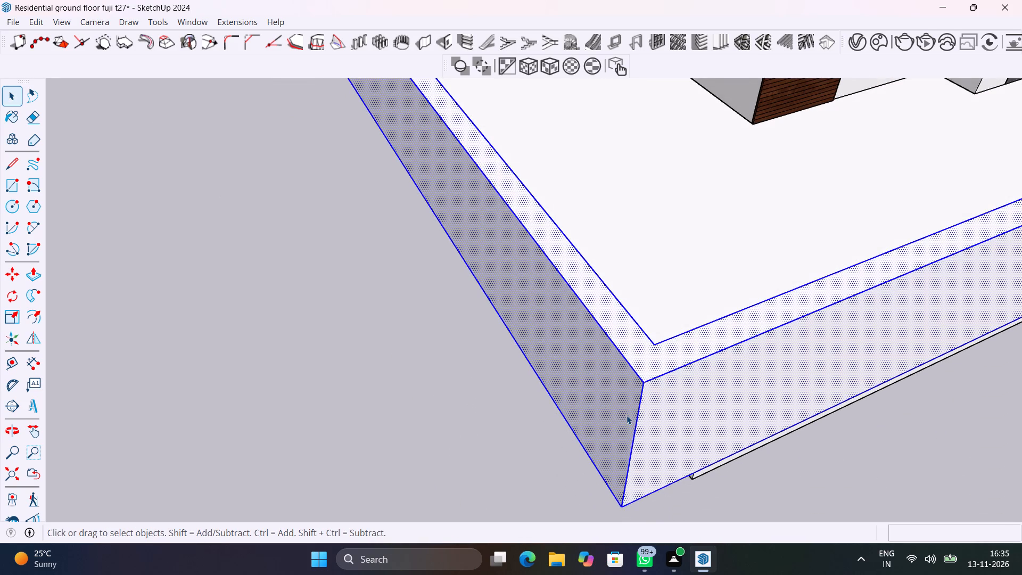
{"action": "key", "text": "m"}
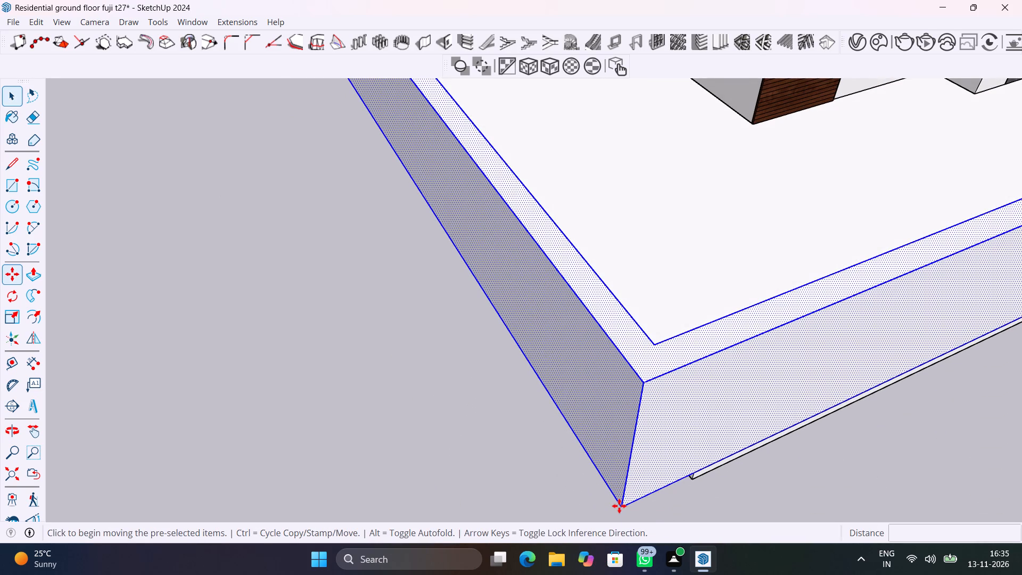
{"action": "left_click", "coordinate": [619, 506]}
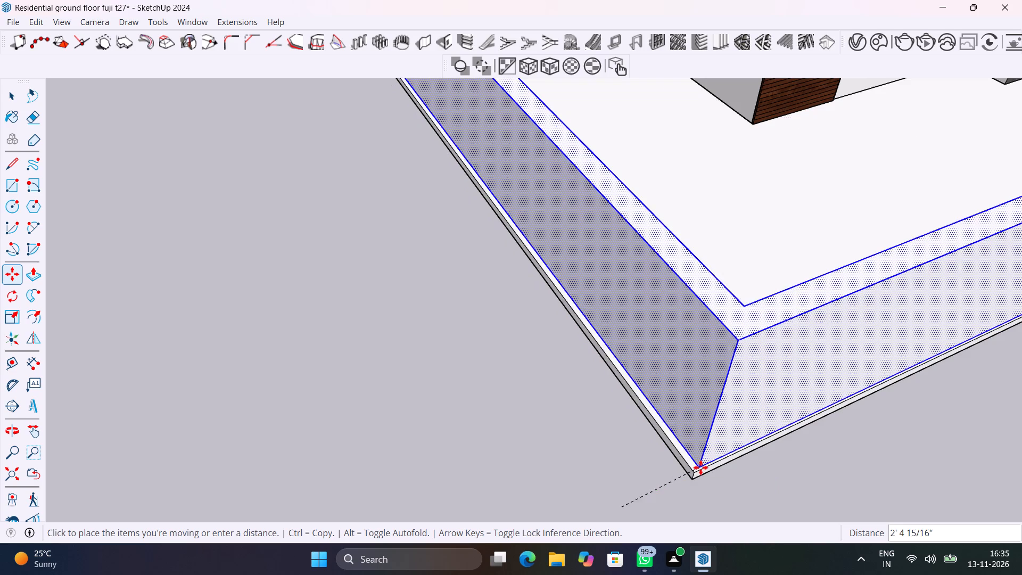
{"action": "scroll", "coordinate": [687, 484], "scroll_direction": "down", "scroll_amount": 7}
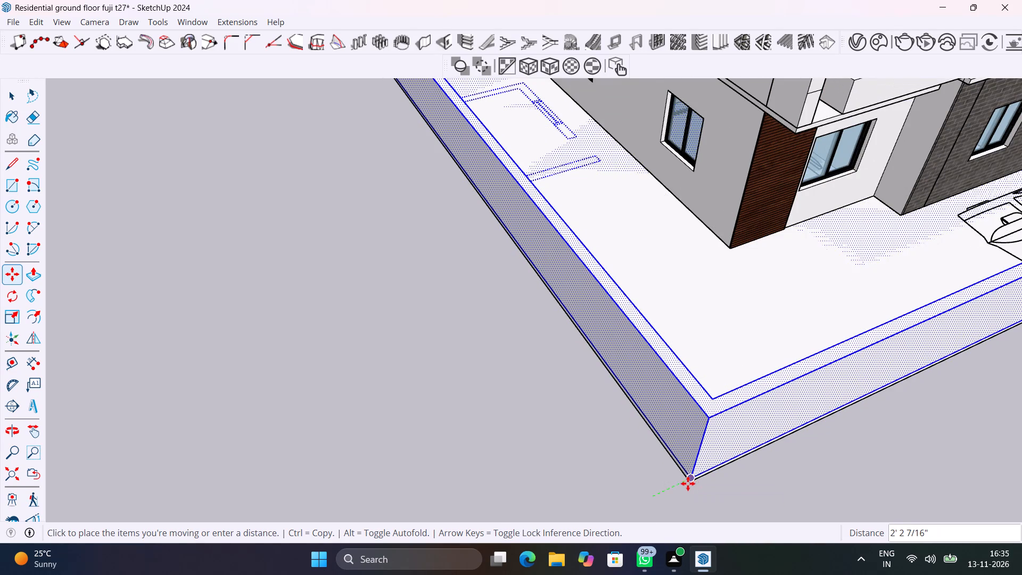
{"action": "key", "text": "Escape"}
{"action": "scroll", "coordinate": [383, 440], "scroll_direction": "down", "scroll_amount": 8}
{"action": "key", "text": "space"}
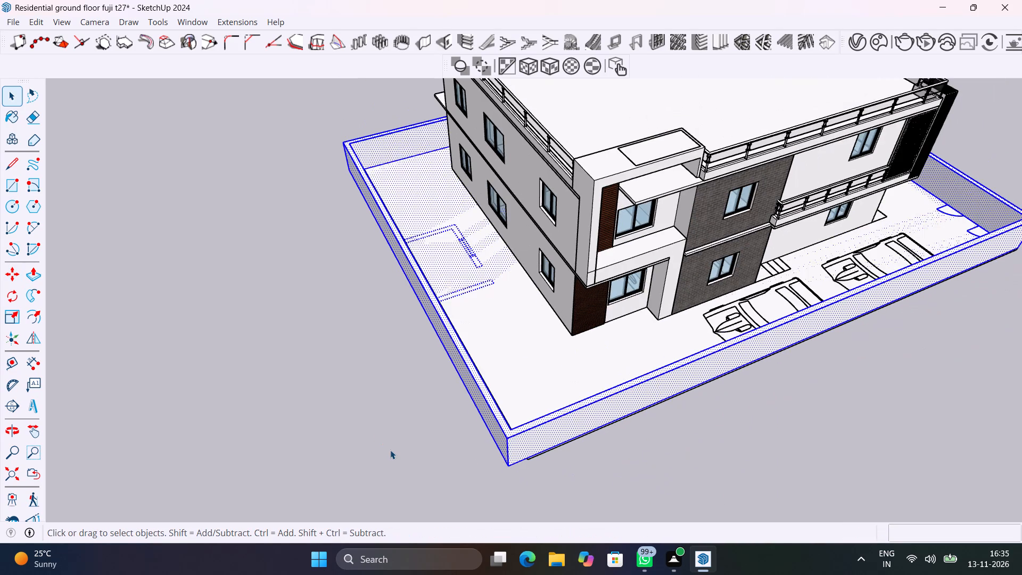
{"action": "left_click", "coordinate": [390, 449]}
Undo the recent inward push of the base slab's side face beneath the compound wall.
{"action": "middle_click_drag", "start_coordinate": [377, 473], "coordinate": [1021, 557]}
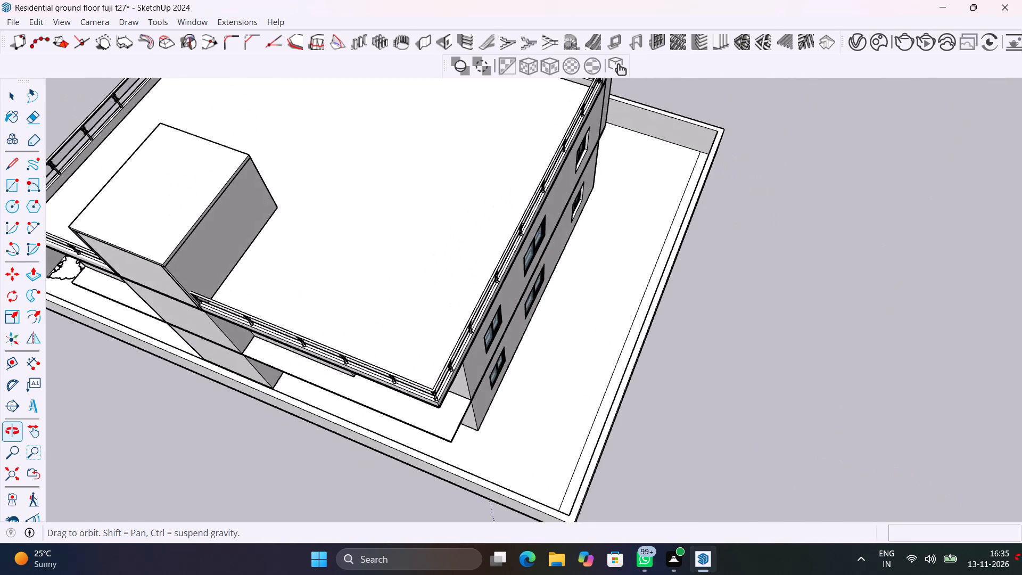
{"action": "middle_click_drag", "start_coordinate": [1021, 557], "coordinate": [1021, 555]}
{"action": "scroll", "coordinate": [611, 331], "scroll_direction": "up", "scroll_amount": 6}
{"action": "middle_click_drag", "start_coordinate": [612, 330], "coordinate": [577, 297], "text": "shift"}
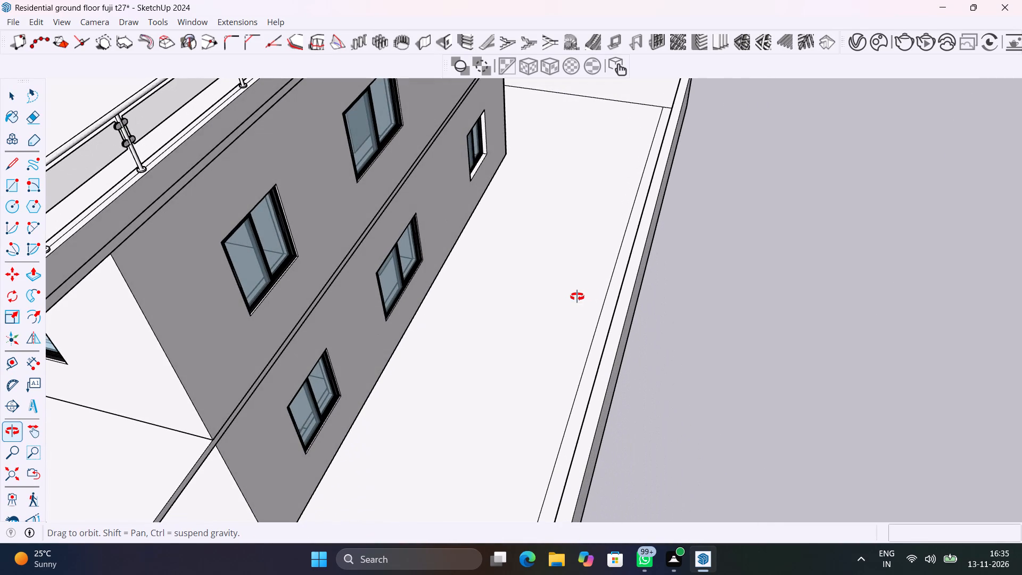
{"action": "middle_click_drag", "start_coordinate": [577, 297], "coordinate": [634, 405], "text": "shift"}
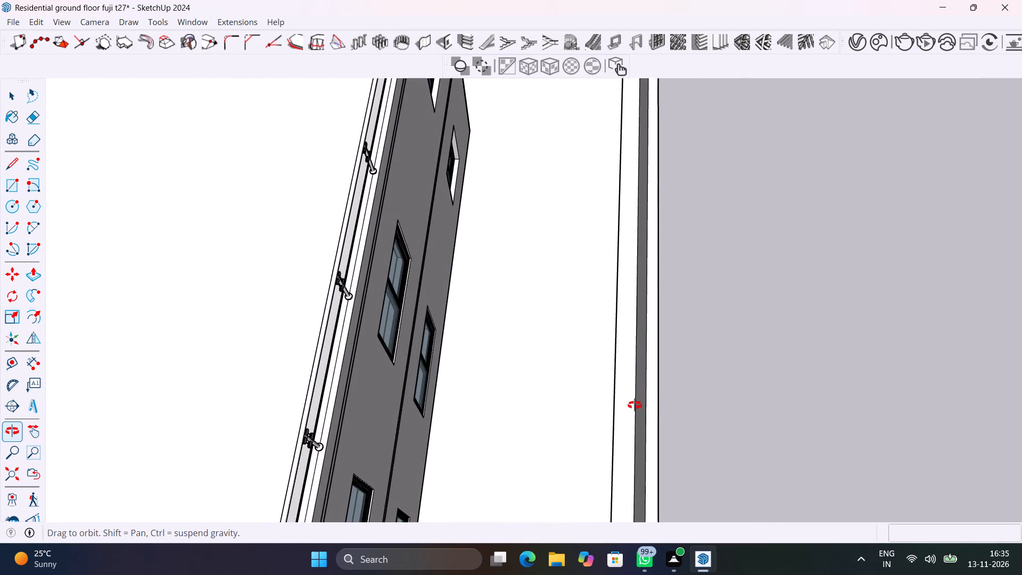
{"action": "middle_click_drag", "start_coordinate": [634, 405], "coordinate": [0, 375], "text": "shift"}
{"action": "scroll", "coordinate": [320, 324], "scroll_direction": "down", "scroll_amount": 2}
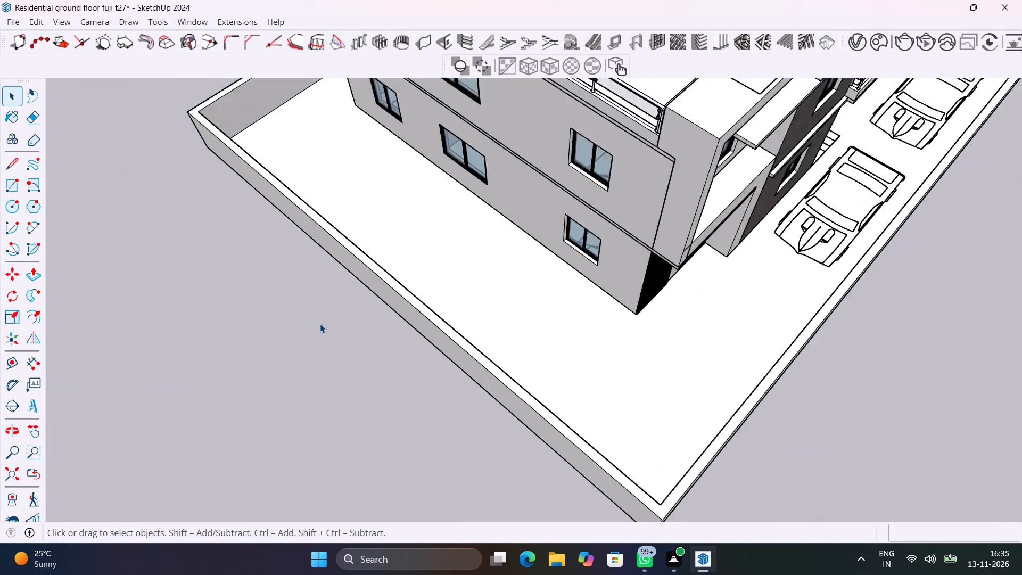
{"action": "scroll", "coordinate": [320, 324], "scroll_direction": "down", "scroll_amount": 8}
{"action": "middle_click_drag", "start_coordinate": [441, 381], "coordinate": [316, 365]}
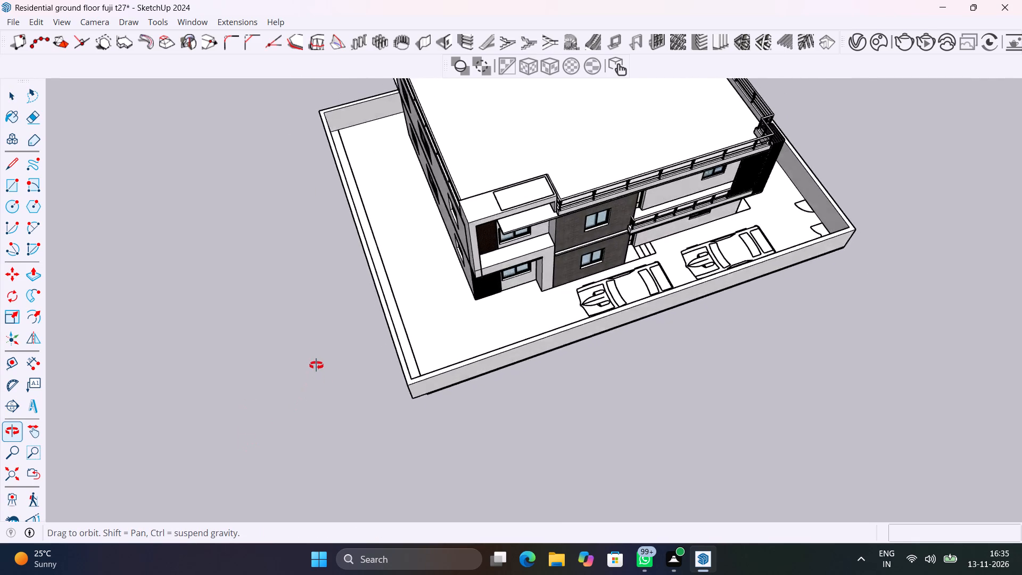
{"action": "middle_click_drag", "start_coordinate": [316, 365], "coordinate": [299, 447]}
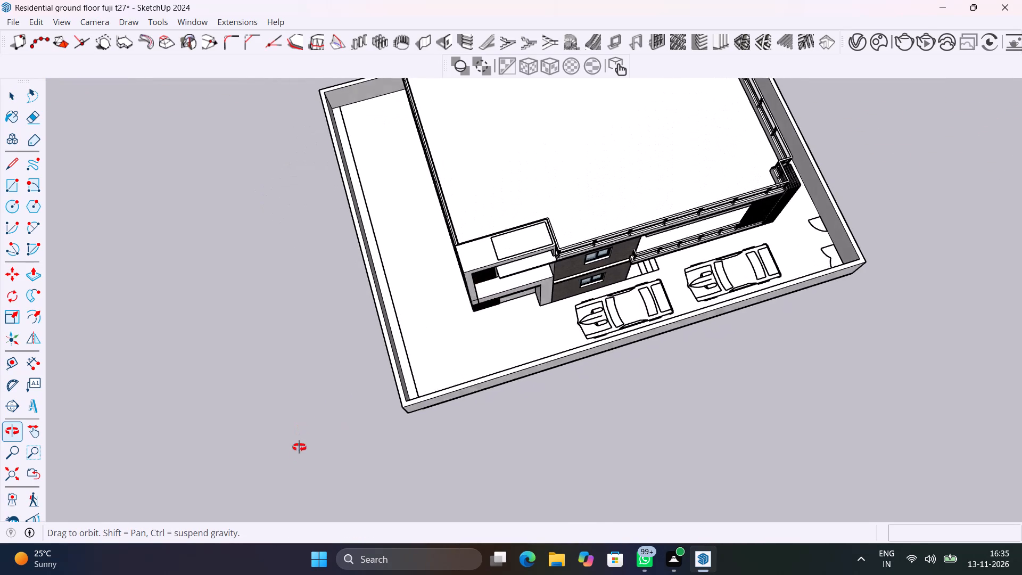
{"action": "middle_click_drag", "start_coordinate": [299, 447], "coordinate": [299, 457]}
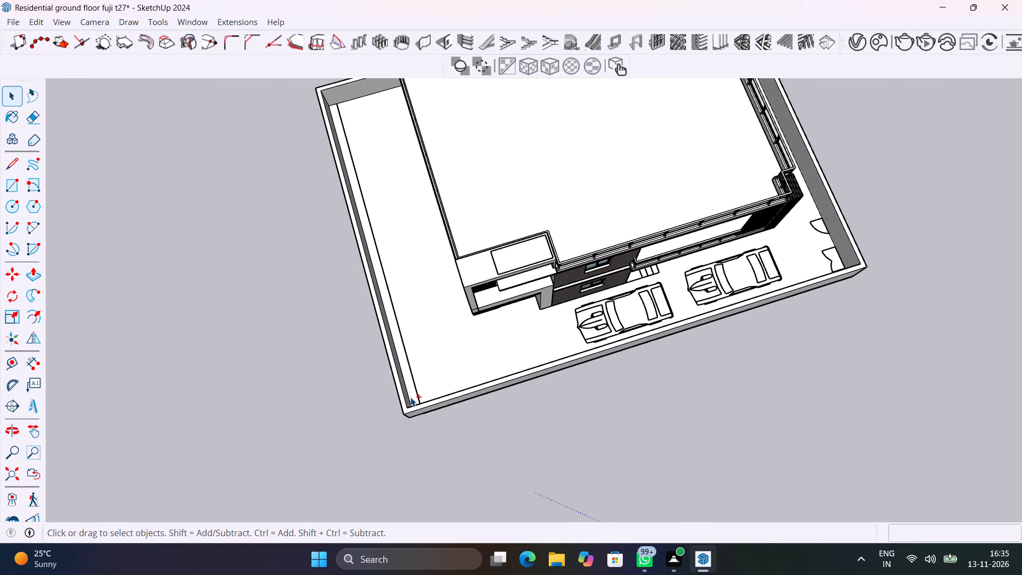
{"action": "key", "text": "ctrl+z"}
{"action": "key", "text": "ctrl+z"}
{"action": "left_click", "coordinate": [551, 451]}
Examine the front facade, side elevation and compound wall with its base from several angles.
{"action": "middle_click_drag", "start_coordinate": [552, 450], "coordinate": [571, 235]}
{"action": "middle_click_drag", "start_coordinate": [639, 363], "coordinate": [653, 428], "text": "shift"}
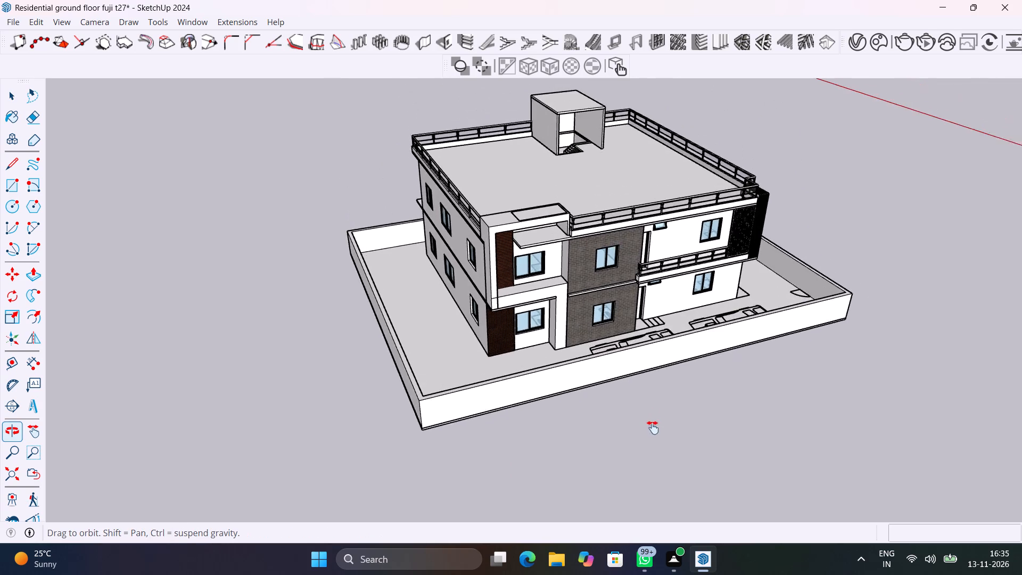
{"action": "middle_click_drag", "start_coordinate": [653, 428], "coordinate": [568, 387], "text": "shift"}
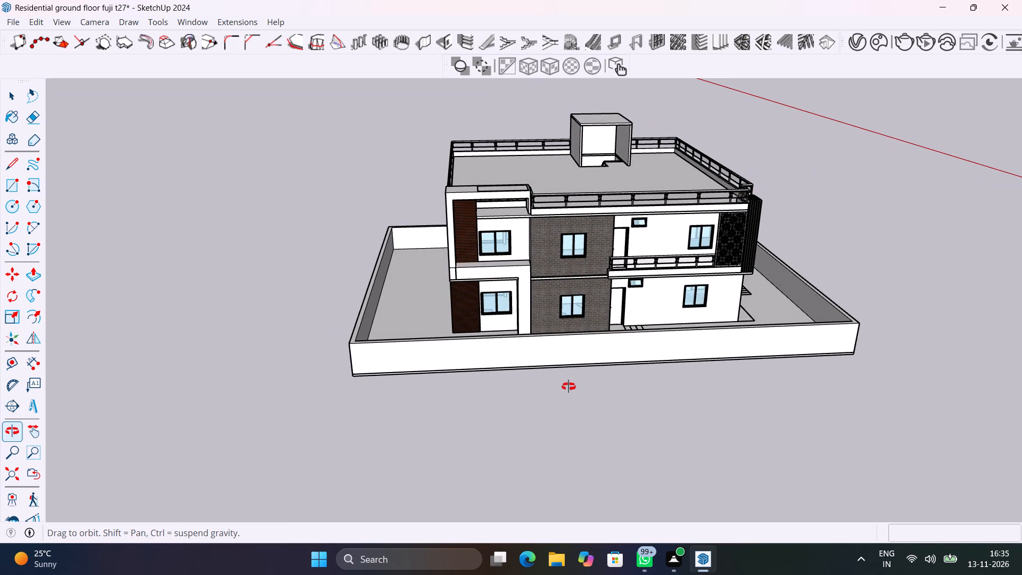
{"action": "middle_click_drag", "start_coordinate": [568, 387], "coordinate": [364, 367], "text": "shift"}
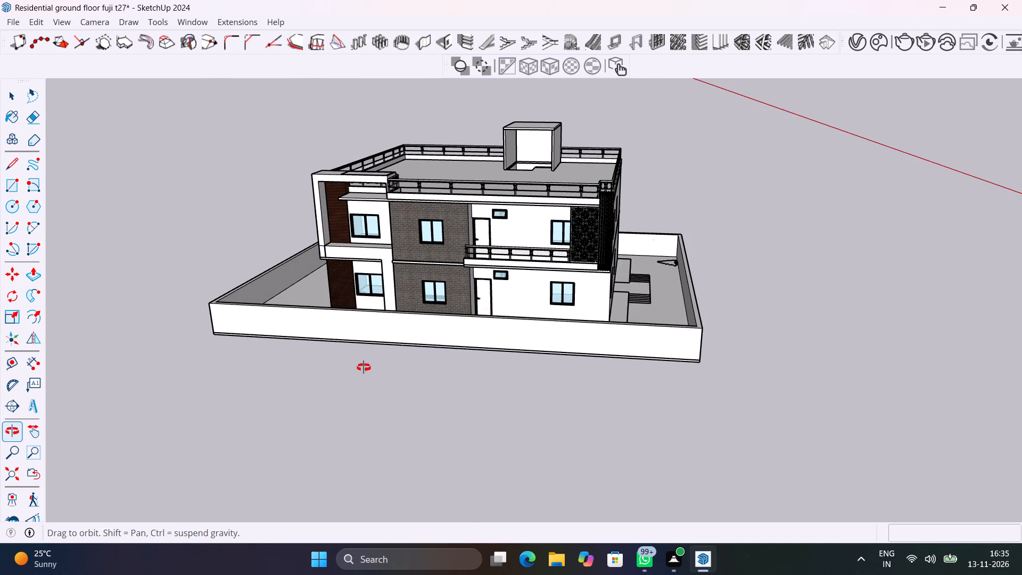
{"action": "middle_click_drag", "start_coordinate": [364, 367], "coordinate": [449, 366], "text": "shift"}
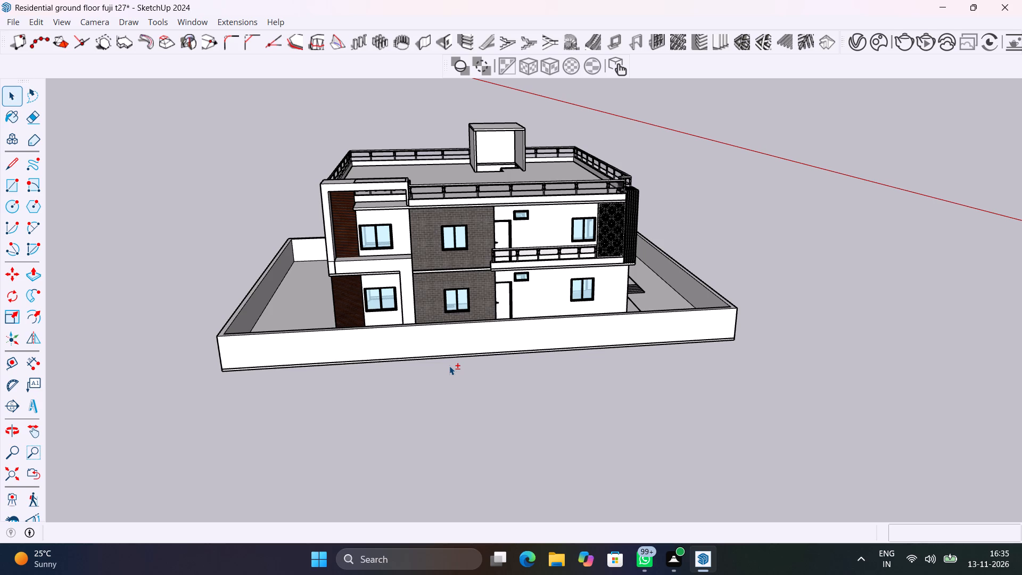
{"action": "scroll", "coordinate": [449, 366], "scroll_direction": "up", "scroll_amount": 4}
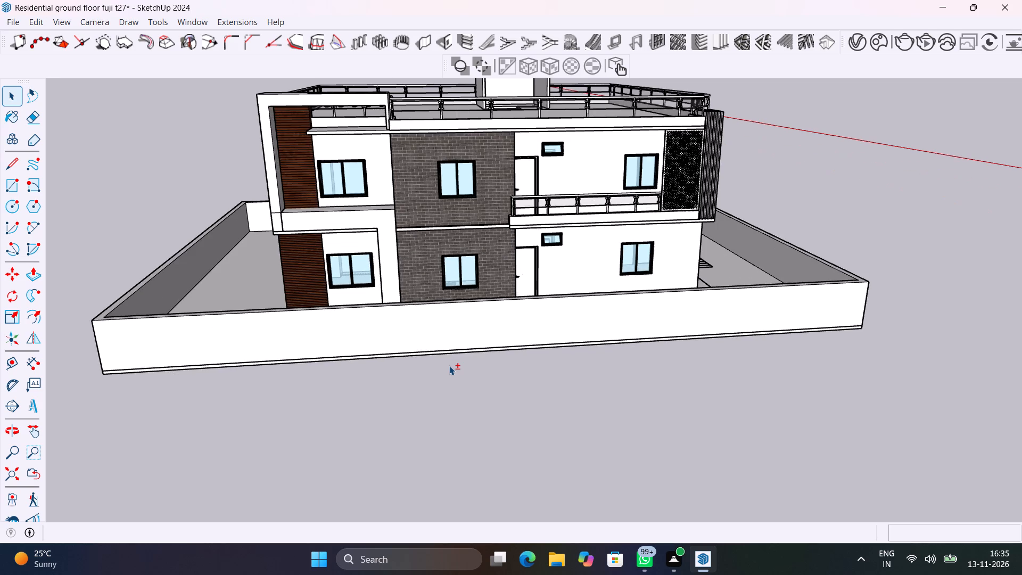
{"action": "middle_click_drag", "start_coordinate": [454, 367], "coordinate": [489, 445], "text": "shift"}
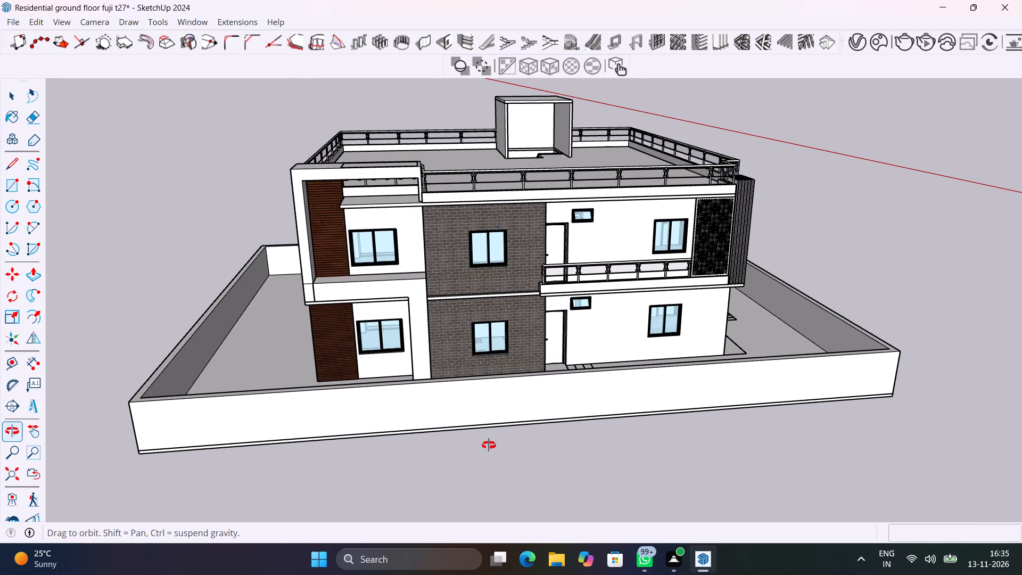
{"action": "middle_click_drag", "start_coordinate": [489, 445], "coordinate": [487, 425], "text": "shift"}
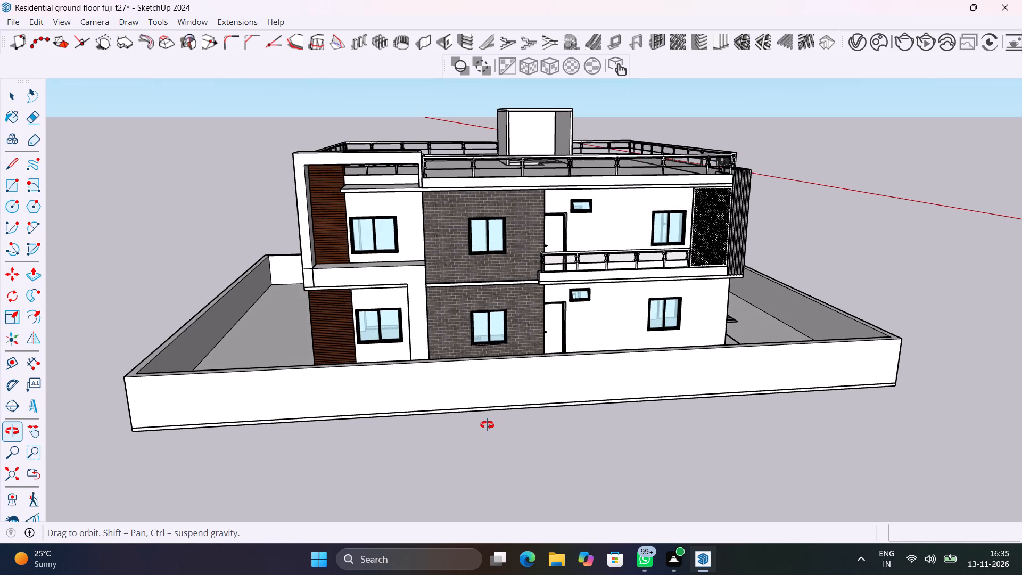
{"action": "middle_click_drag", "start_coordinate": [487, 425], "coordinate": [465, 390], "text": "shift"}
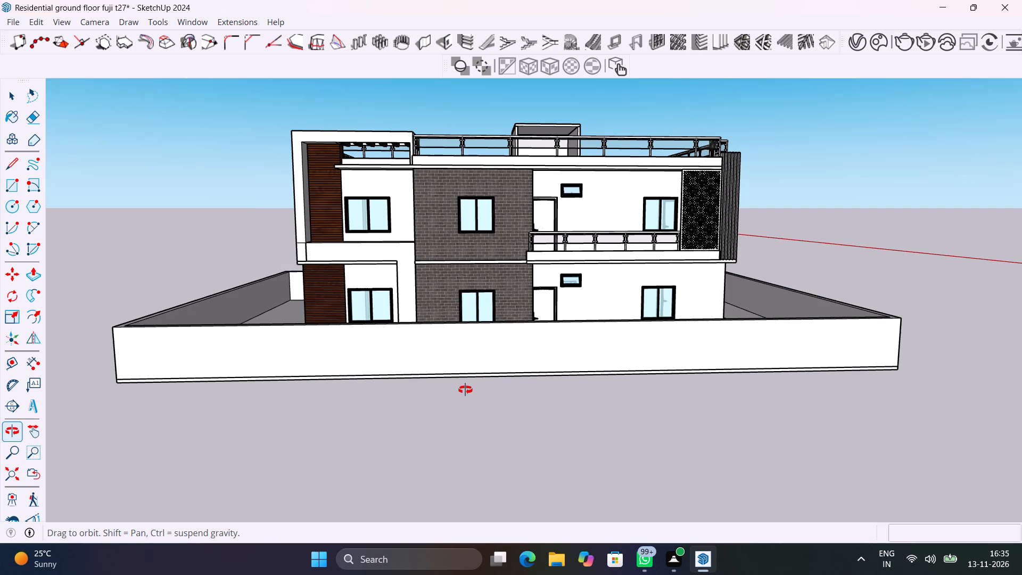
{"action": "middle_click_drag", "start_coordinate": [465, 390], "coordinate": [588, 454], "text": "shift"}
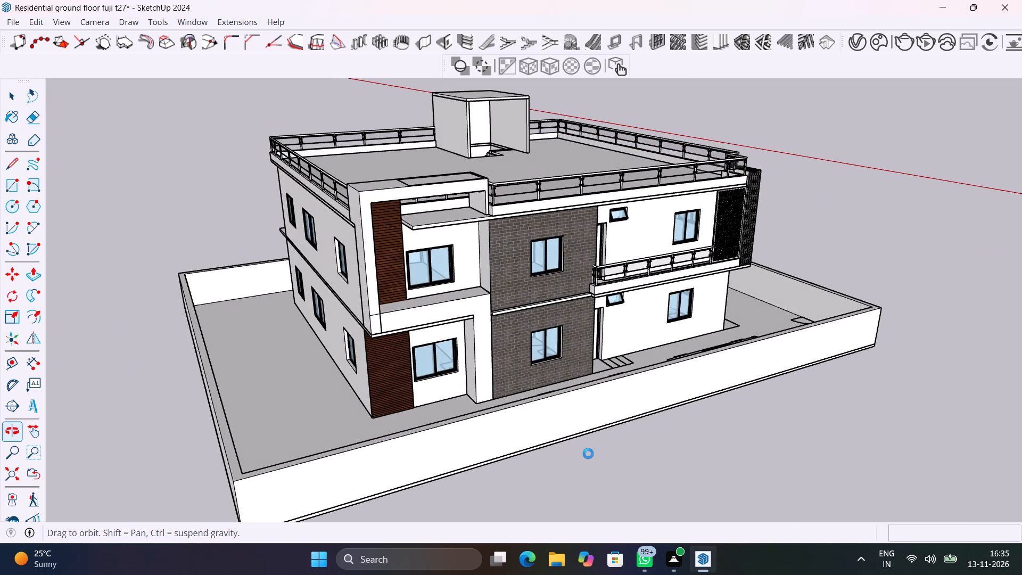
{"action": "middle_click_drag", "start_coordinate": [588, 454], "coordinate": [648, 467], "text": "shift"}
{"action": "scroll", "coordinate": [591, 321], "scroll_direction": "up", "scroll_amount": 2}
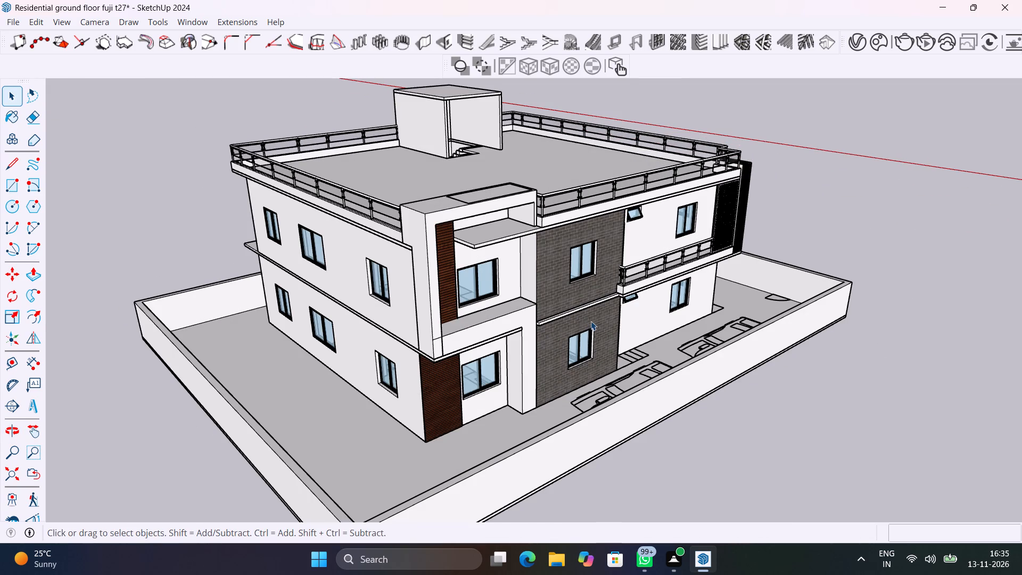
{"action": "scroll", "coordinate": [591, 321], "scroll_direction": "up", "scroll_amount": 3}
{"action": "middle_click_drag", "start_coordinate": [590, 324], "coordinate": [470, 311]}
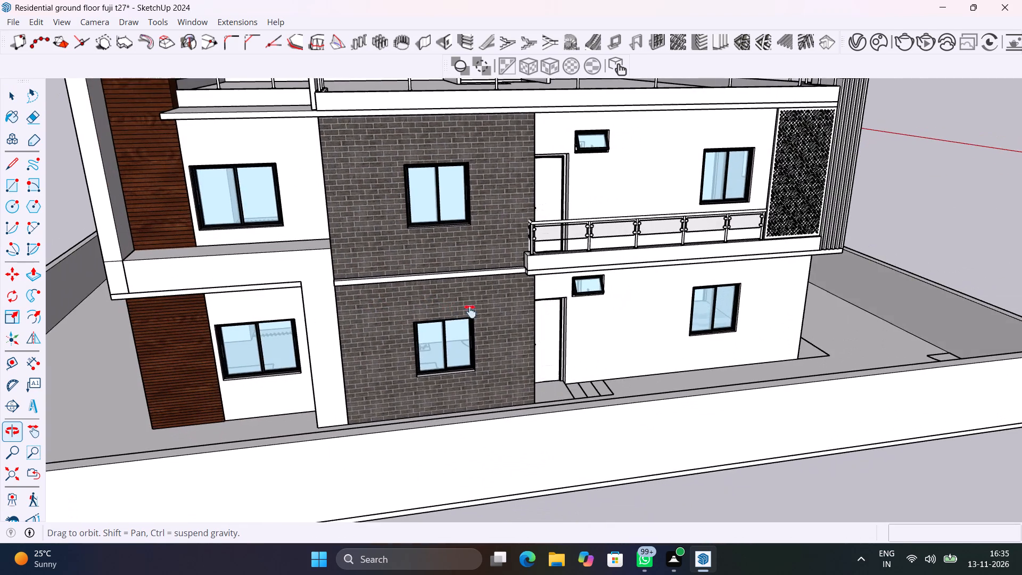
{"action": "middle_click_drag", "start_coordinate": [470, 311], "coordinate": [826, 389]}
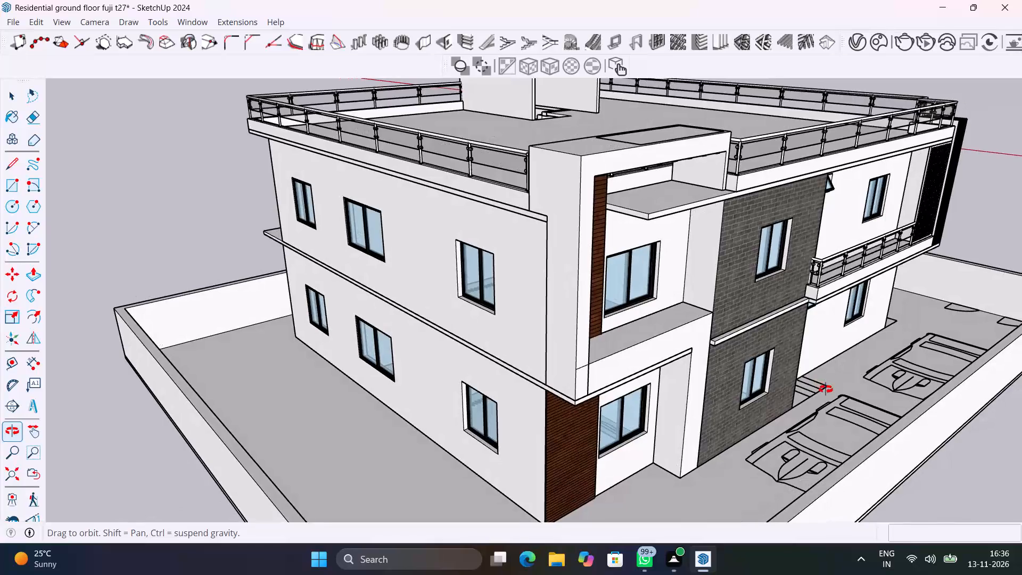
{"action": "middle_click_drag", "start_coordinate": [826, 389], "coordinate": [724, 379]}
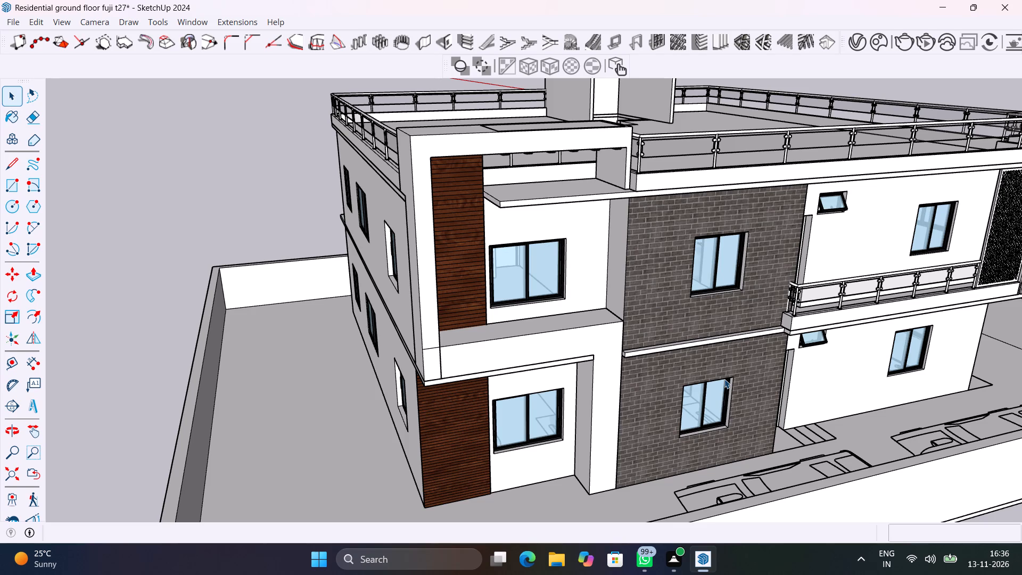
{"action": "scroll", "coordinate": [724, 379], "scroll_direction": "down", "scroll_amount": 1}
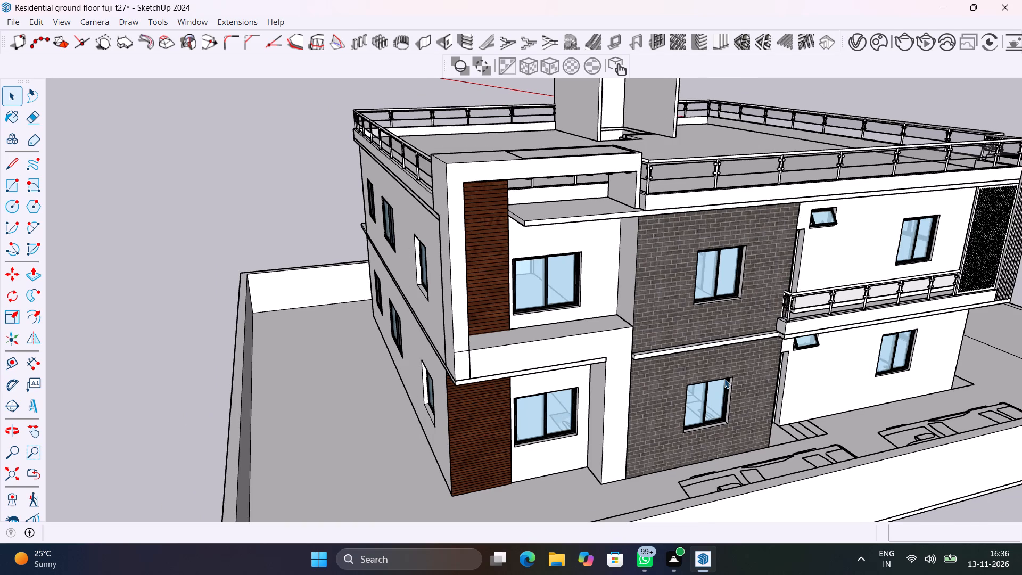
{"action": "middle_click_drag", "start_coordinate": [766, 364], "coordinate": [761, 363]}
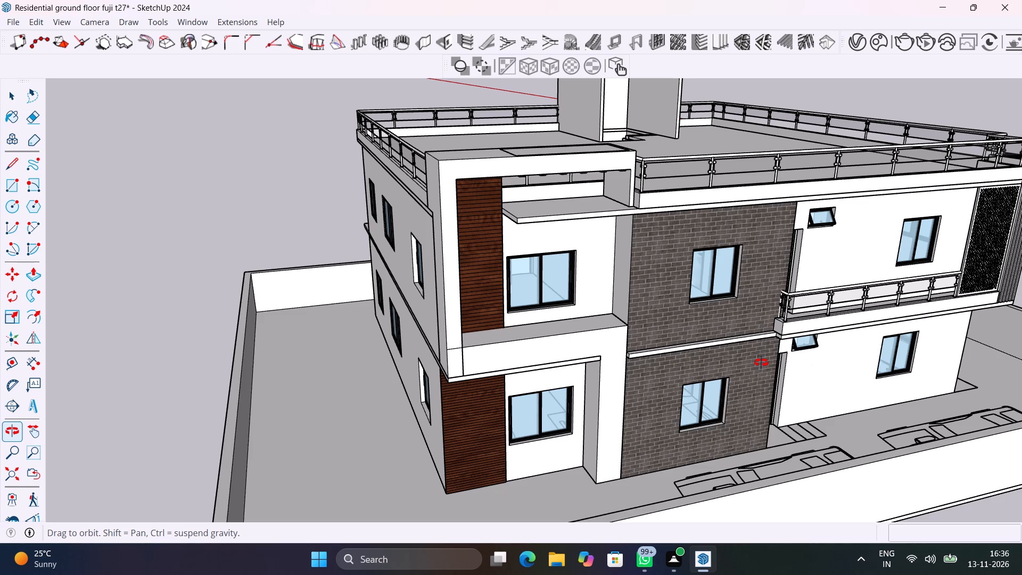
{"action": "middle_click_drag", "start_coordinate": [761, 363], "coordinate": [712, 349]}
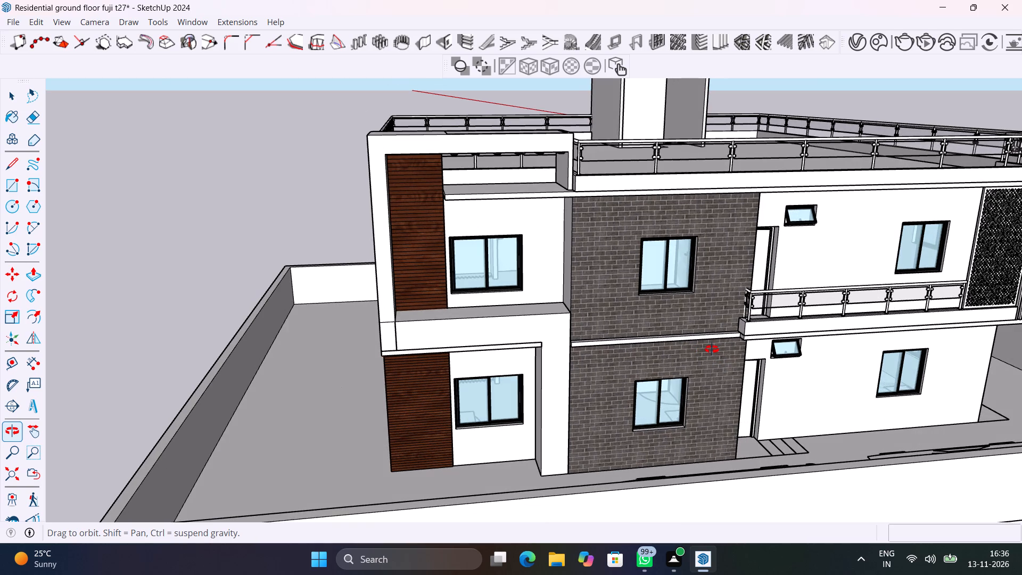
{"action": "middle_click_drag", "start_coordinate": [712, 349], "coordinate": [615, 330]}
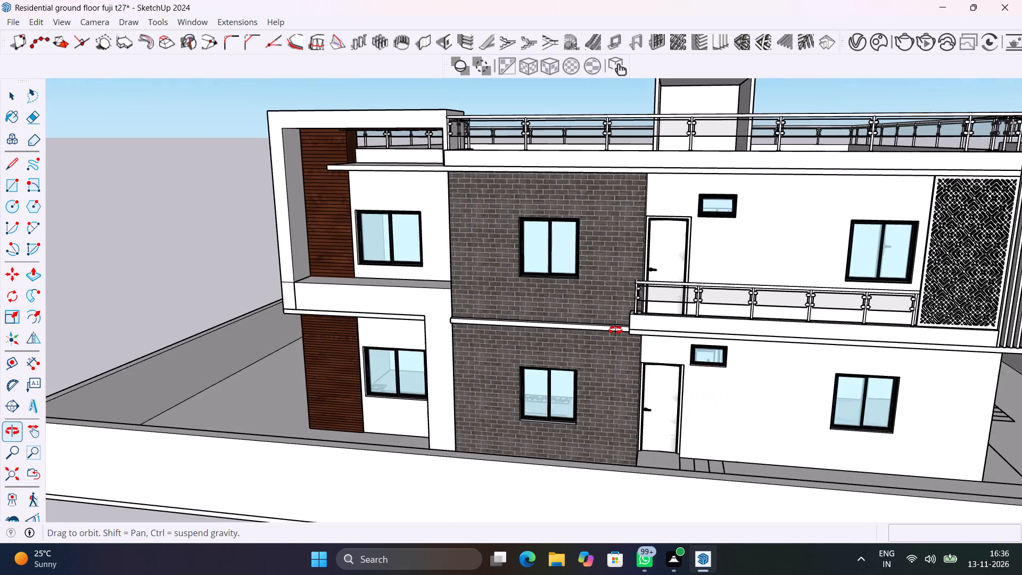
{"action": "middle_click_drag", "start_coordinate": [615, 330], "coordinate": [743, 280]}
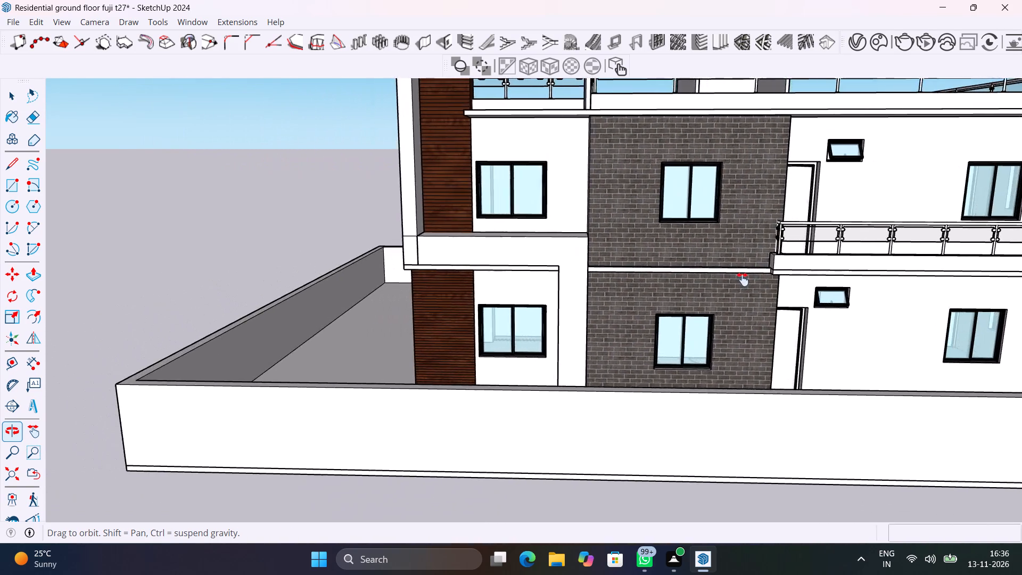
{"action": "middle_click_drag", "start_coordinate": [743, 280], "coordinate": [760, 280]}
{"action": "scroll", "coordinate": [758, 284], "scroll_direction": "down", "scroll_amount": 6}
{"action": "scroll", "coordinate": [529, 377], "scroll_direction": "up", "scroll_amount": 6}
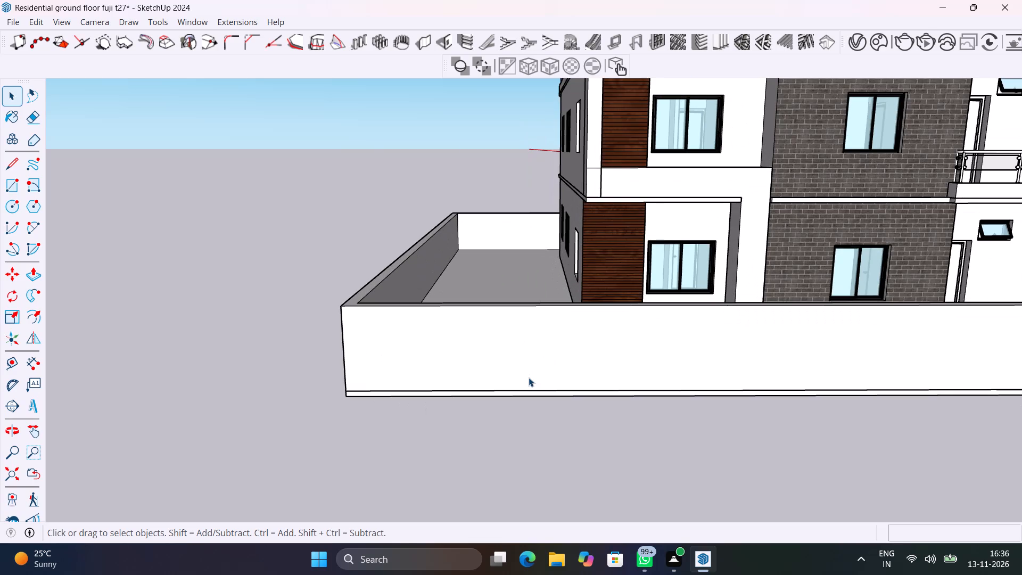
Place a guide line 5' out from the bottom edge of the house's side wall, in the side yard by the wood-clad corner.
{"action": "middle_click_drag", "start_coordinate": [486, 350], "coordinate": [511, 459]}
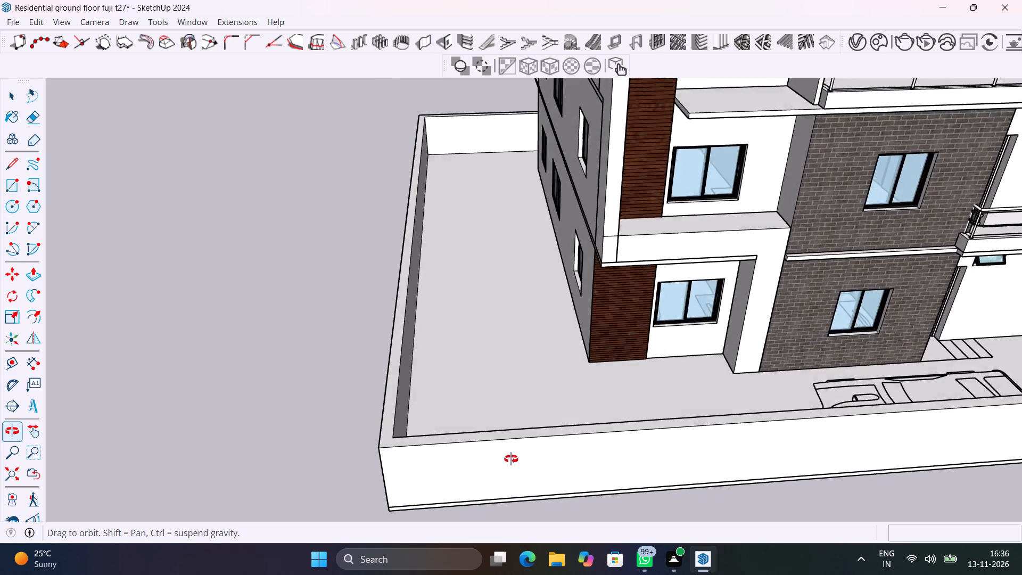
{"action": "middle_click_drag", "start_coordinate": [511, 459], "coordinate": [507, 494]}
{"action": "scroll", "coordinate": [572, 348], "scroll_direction": "up", "scroll_amount": 5}
{"action": "middle_click_drag", "start_coordinate": [571, 348], "coordinate": [575, 406], "text": "shift"}
{"action": "key", "text": "t"}
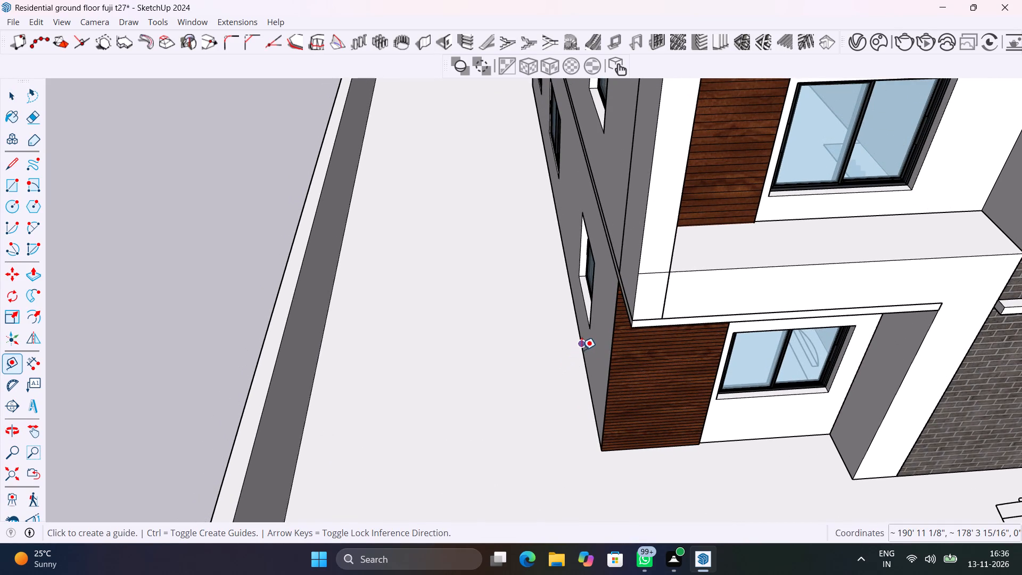
{"action": "left_click", "coordinate": [582, 350]}
{"action": "type", "text": "5'"}
{"action": "key", "text": "Return"}
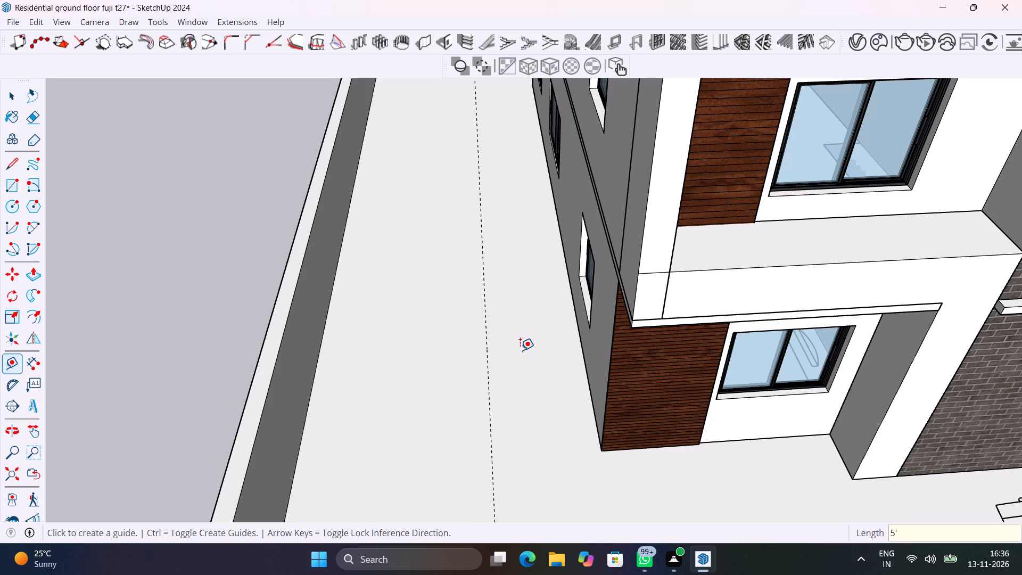
Place a second parallel guide line 9" outward from the existing side-yard guide, toward the compound wall.
{"action": "left_click", "coordinate": [484, 353]}
{"action": "key", "text": "Escape"}
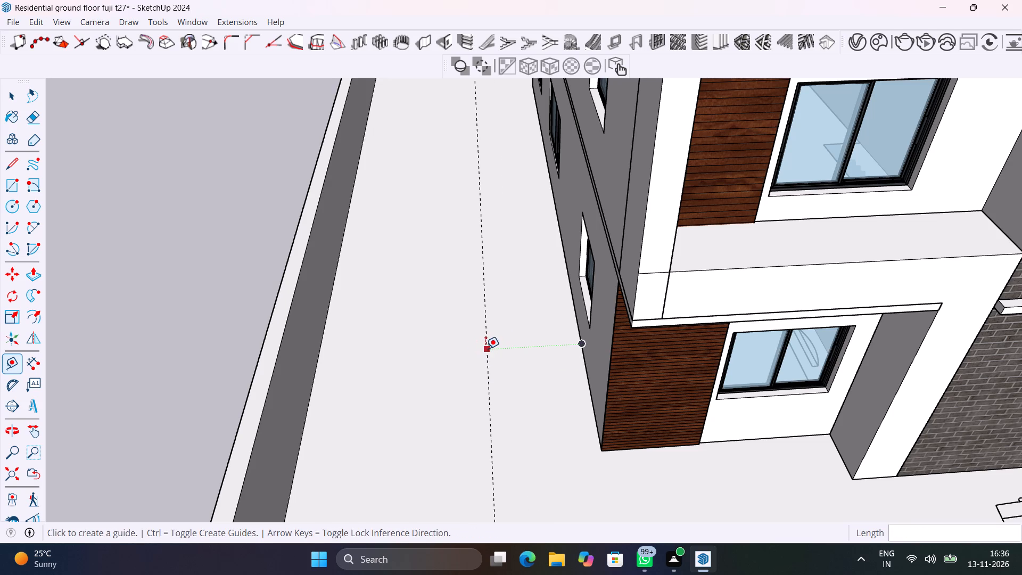
{"action": "left_click", "coordinate": [485, 349]}
{"action": "key", "text": "Escape"}
{"action": "left_click", "coordinate": [486, 331]}
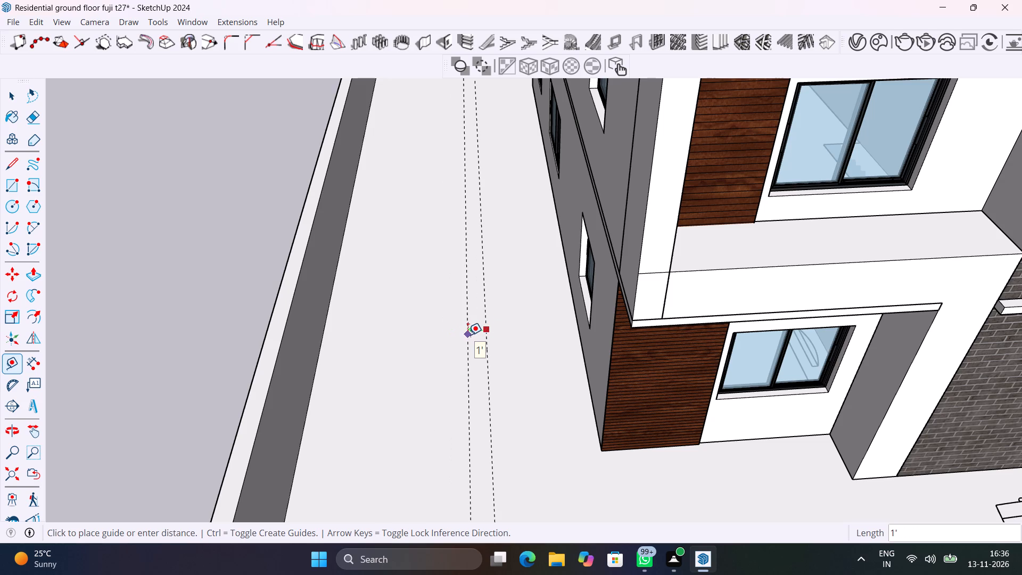
{"action": "type", "text": "9\""}
{"action": "key", "text": "Return"}
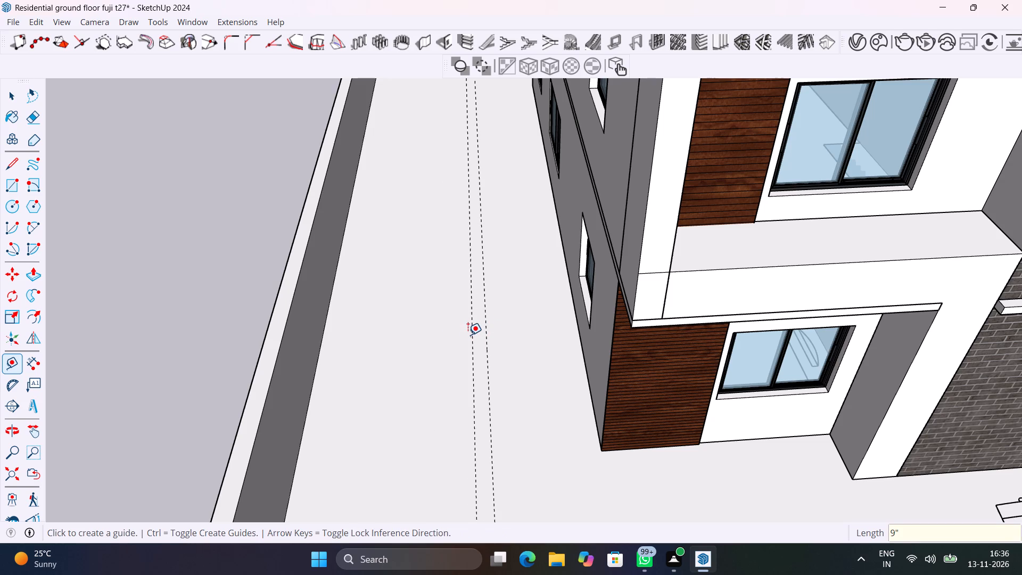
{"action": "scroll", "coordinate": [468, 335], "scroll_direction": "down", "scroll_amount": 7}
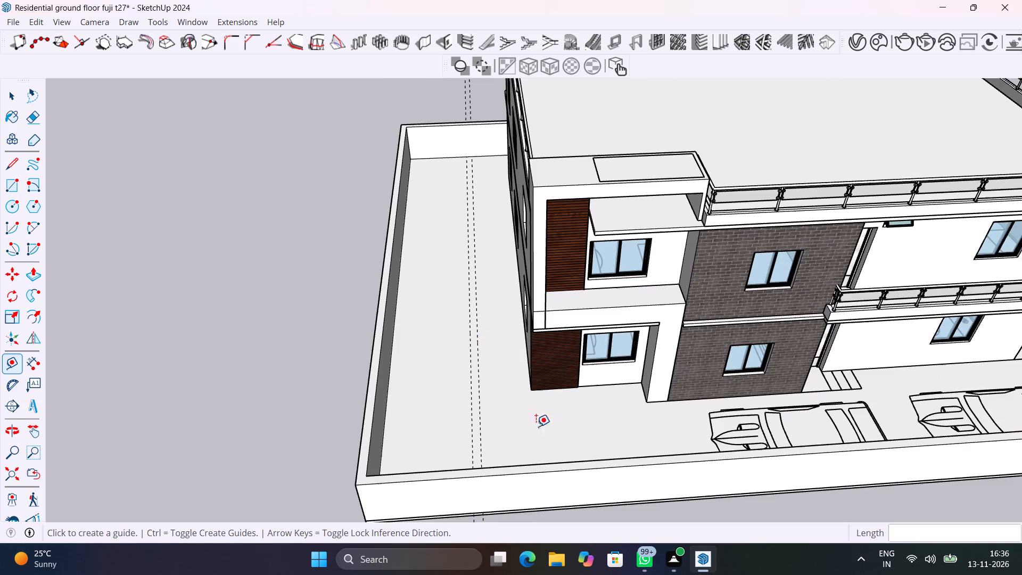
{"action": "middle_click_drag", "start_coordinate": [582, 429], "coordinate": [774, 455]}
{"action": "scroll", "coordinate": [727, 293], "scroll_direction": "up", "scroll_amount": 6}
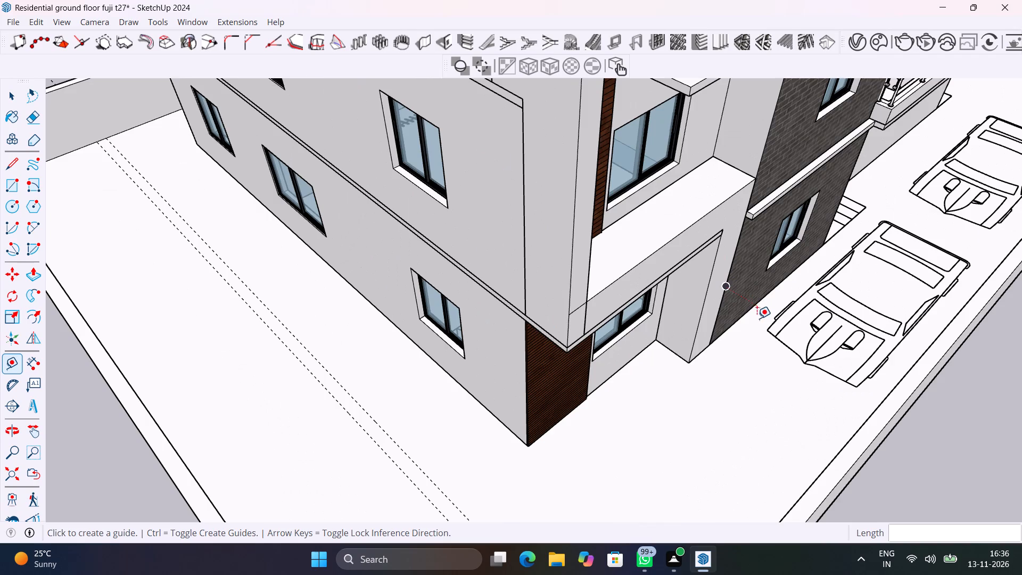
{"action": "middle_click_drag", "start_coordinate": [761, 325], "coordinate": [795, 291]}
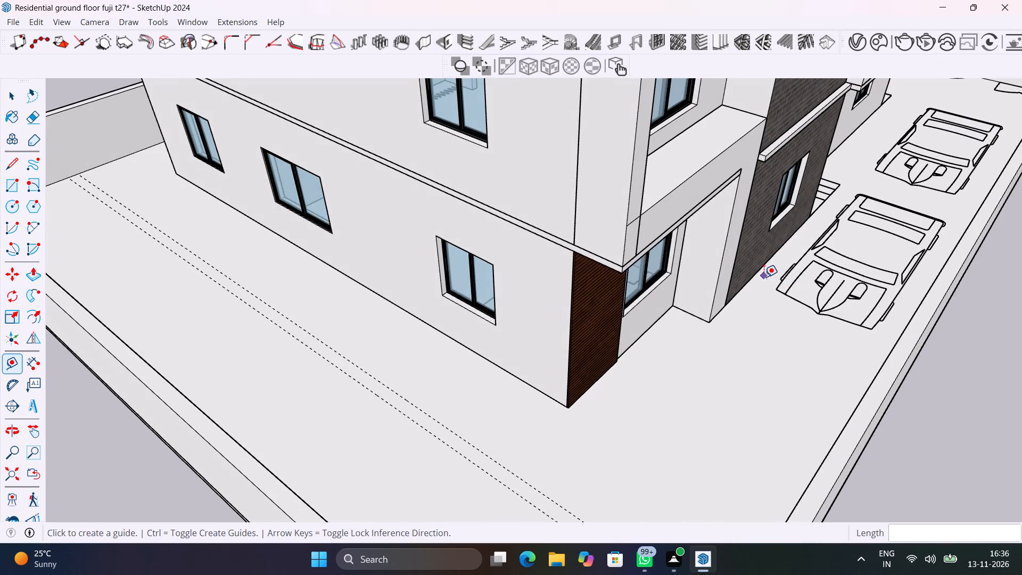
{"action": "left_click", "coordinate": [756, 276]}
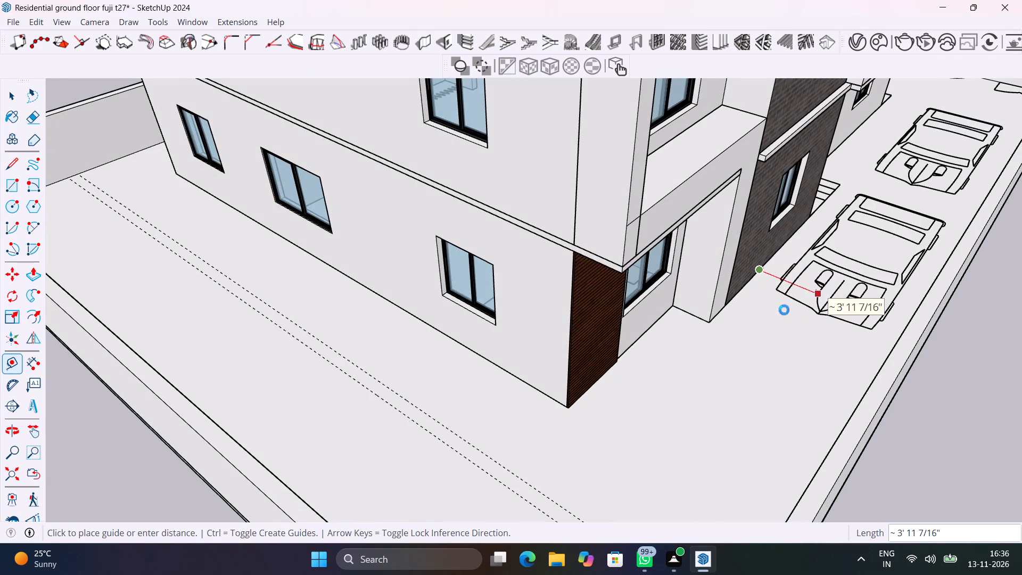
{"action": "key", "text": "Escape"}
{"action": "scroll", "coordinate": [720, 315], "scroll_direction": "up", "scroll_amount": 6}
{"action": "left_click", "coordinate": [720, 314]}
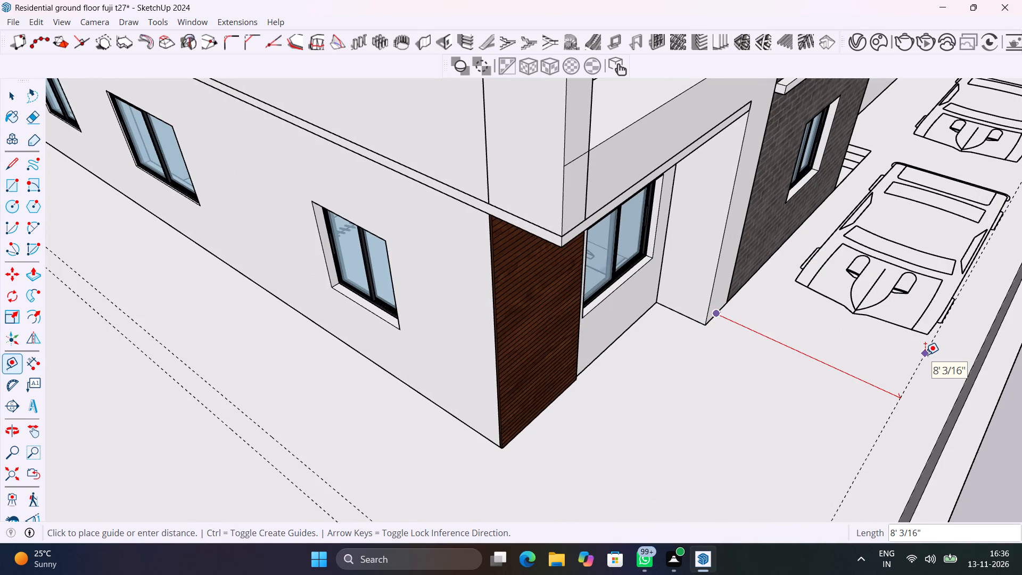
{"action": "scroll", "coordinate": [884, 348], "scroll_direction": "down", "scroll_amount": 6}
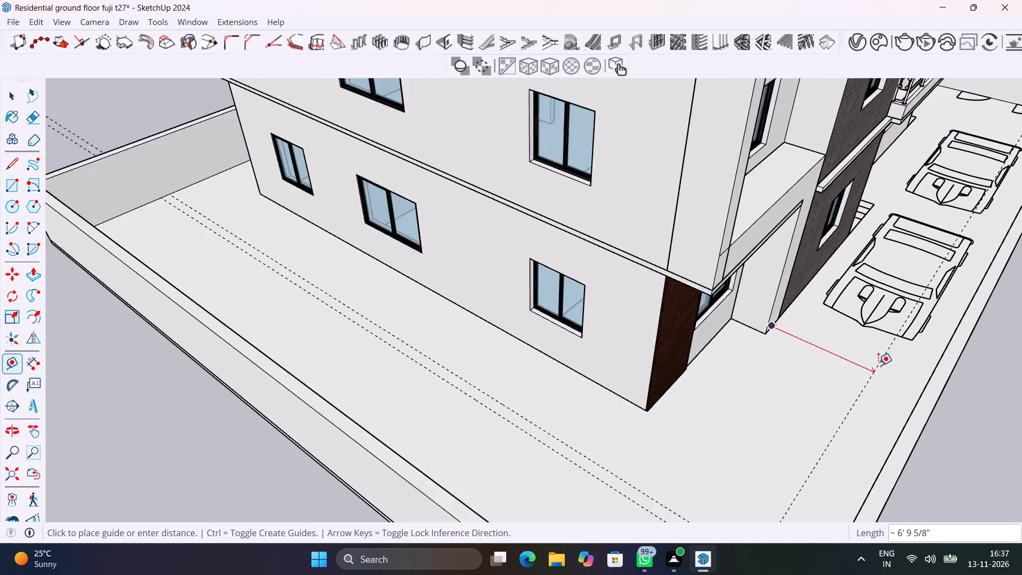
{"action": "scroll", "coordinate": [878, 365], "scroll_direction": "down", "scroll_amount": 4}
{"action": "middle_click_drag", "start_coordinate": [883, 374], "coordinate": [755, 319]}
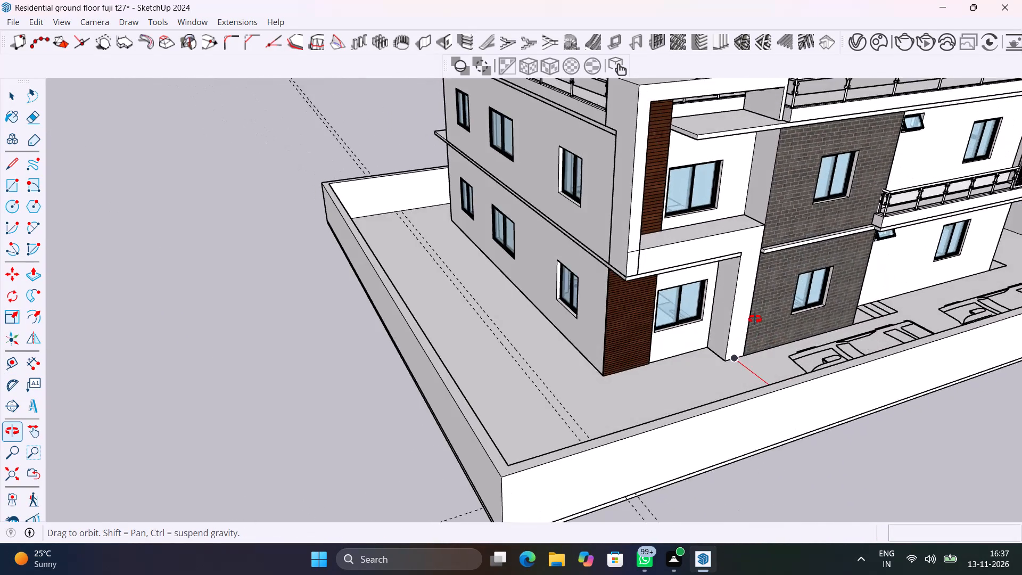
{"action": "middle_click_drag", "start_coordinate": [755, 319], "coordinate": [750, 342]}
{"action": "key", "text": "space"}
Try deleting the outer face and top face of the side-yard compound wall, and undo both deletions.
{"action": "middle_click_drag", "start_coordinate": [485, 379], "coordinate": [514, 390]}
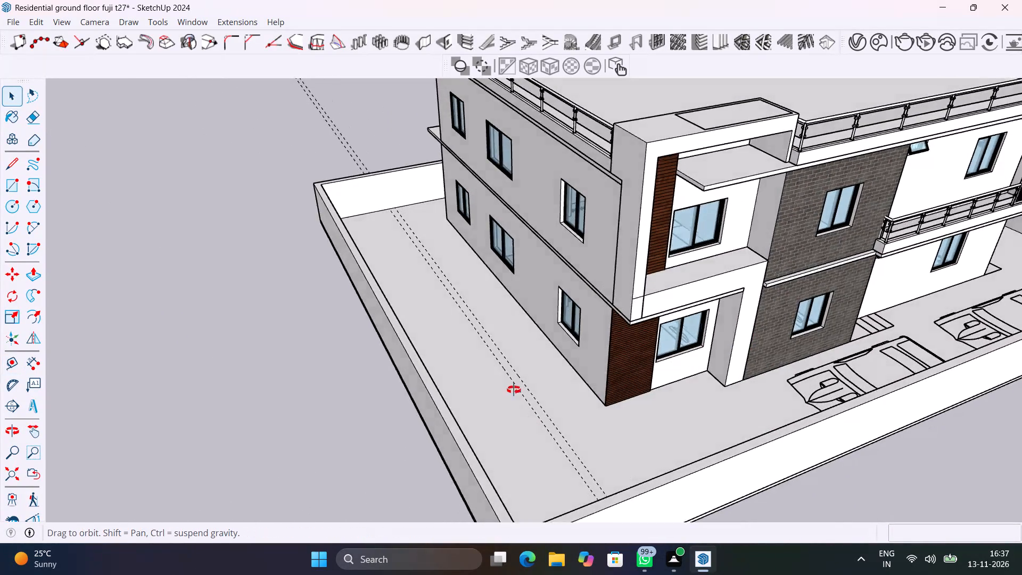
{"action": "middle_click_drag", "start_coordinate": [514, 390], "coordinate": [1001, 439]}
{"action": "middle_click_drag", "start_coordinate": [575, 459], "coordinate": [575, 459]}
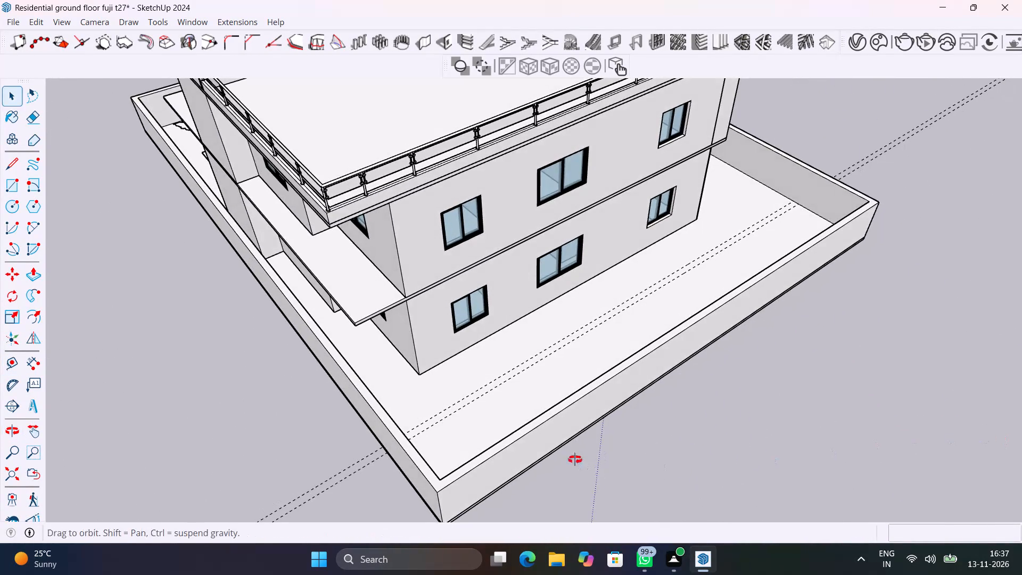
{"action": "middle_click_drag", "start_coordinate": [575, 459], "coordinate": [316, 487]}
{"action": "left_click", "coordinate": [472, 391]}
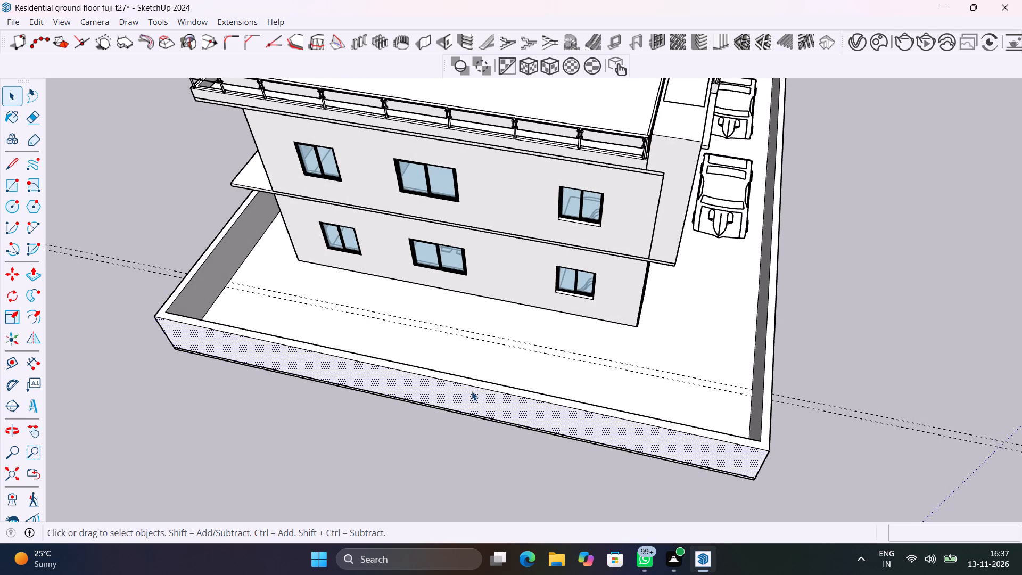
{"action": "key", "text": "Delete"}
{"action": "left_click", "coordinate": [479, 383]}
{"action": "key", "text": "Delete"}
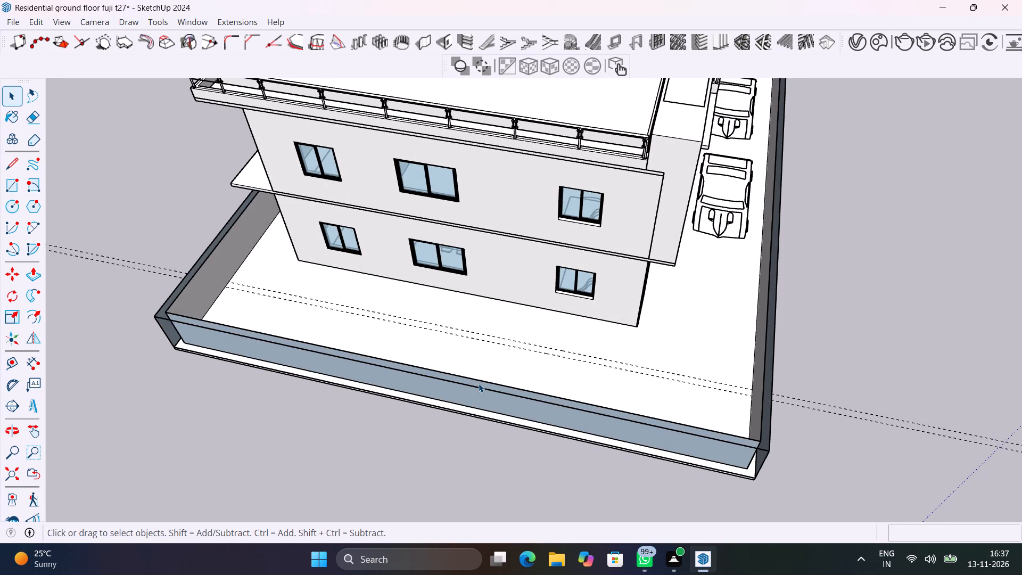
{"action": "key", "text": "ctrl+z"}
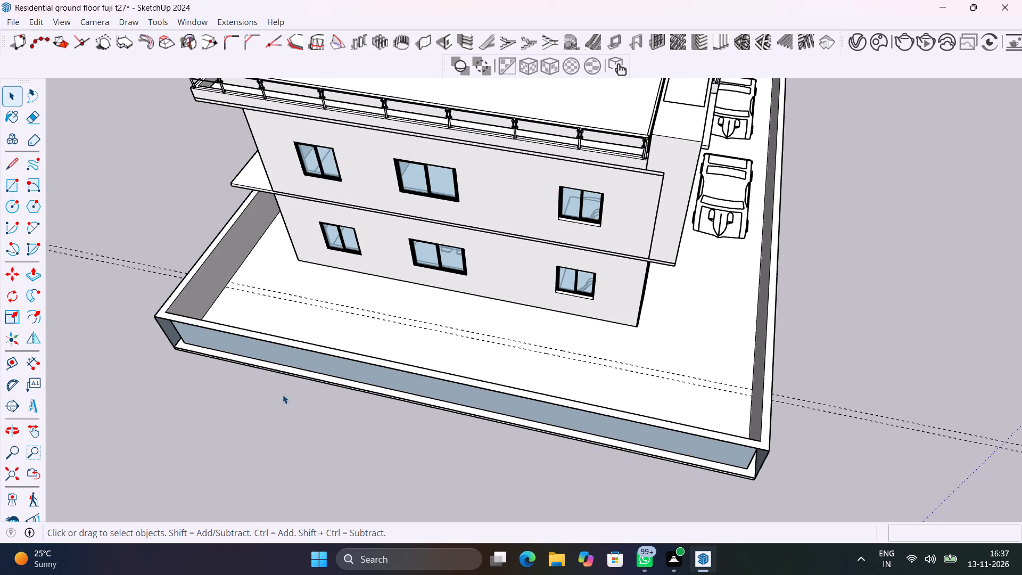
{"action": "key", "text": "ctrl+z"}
Examine which geometry is connected to the compound wall, including its inner rear face where the side-yard guides meet it.
{"action": "triple_click", "coordinate": [182, 330]}
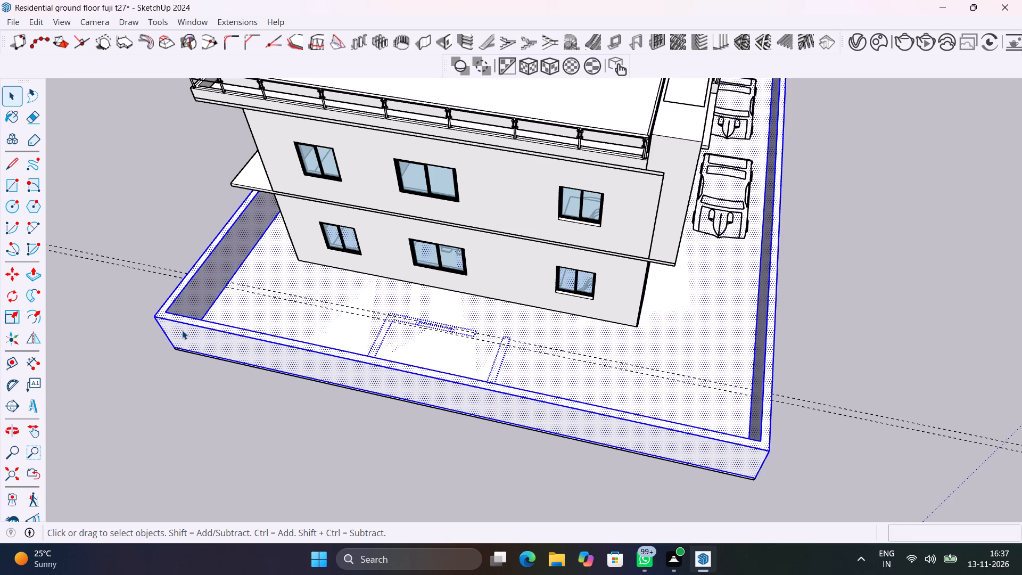
{"action": "left_click", "coordinate": [139, 422]}
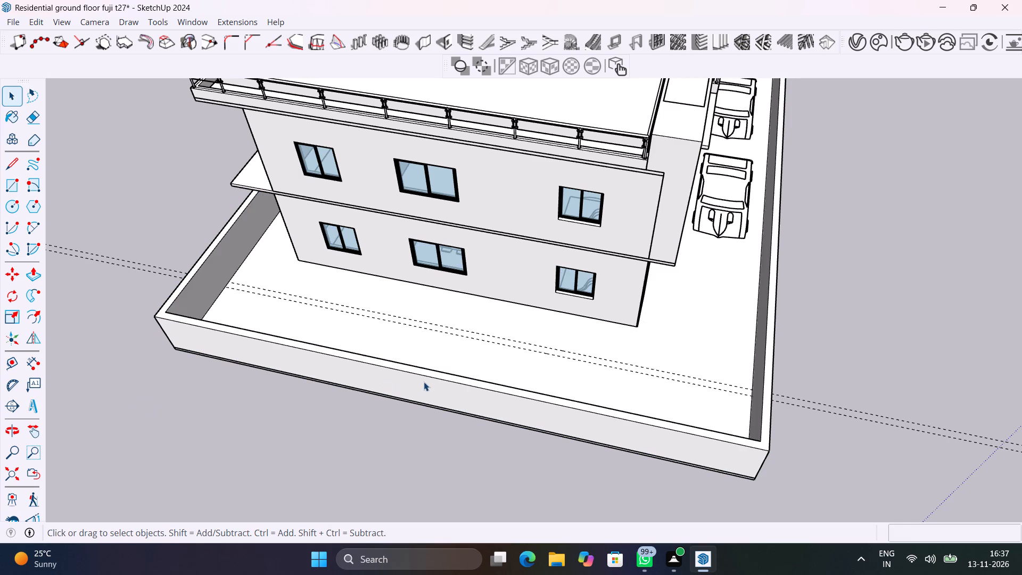
{"action": "middle_click_drag", "start_coordinate": [425, 382], "coordinate": [437, 473]}
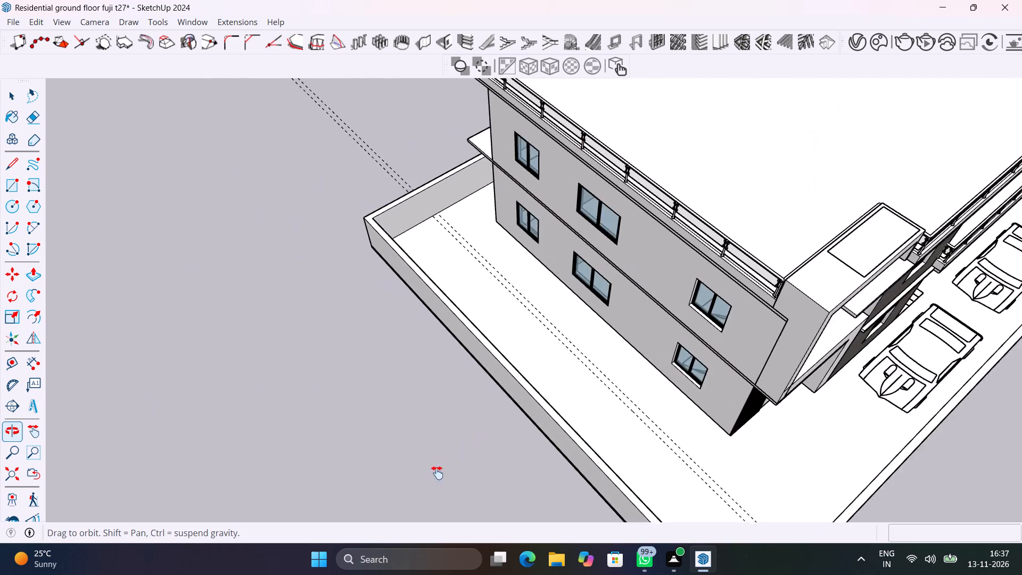
{"action": "middle_click_drag", "start_coordinate": [437, 473], "coordinate": [439, 500]}
{"action": "scroll", "coordinate": [410, 223], "scroll_direction": "up", "scroll_amount": 9}
{"action": "middle_click_drag", "start_coordinate": [509, 245], "coordinate": [619, 374], "text": "shift"}
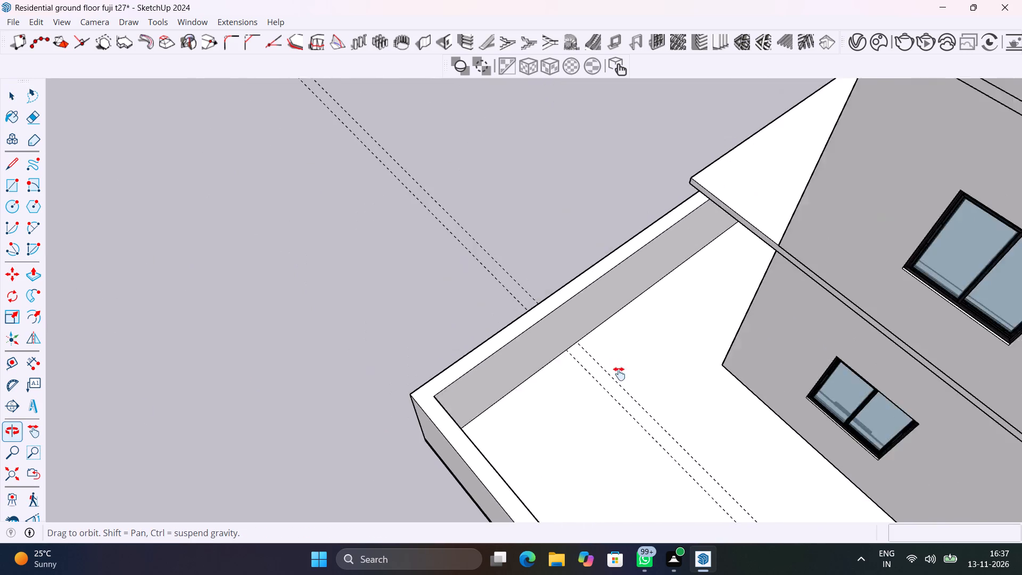
{"action": "middle_click_drag", "start_coordinate": [619, 374], "coordinate": [507, 336], "text": "shift"}
{"action": "double_click", "coordinate": [497, 324]}
{"action": "scroll", "coordinate": [497, 324], "scroll_direction": "up", "scroll_amount": 5}
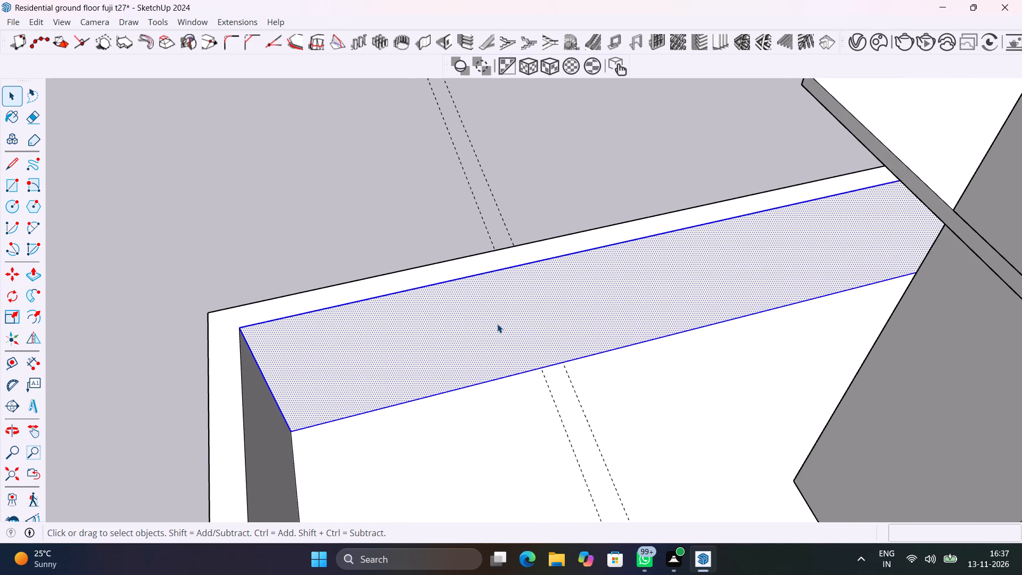
{"action": "triple_click", "coordinate": [497, 324]}
{"action": "left_click", "coordinate": [263, 117]}
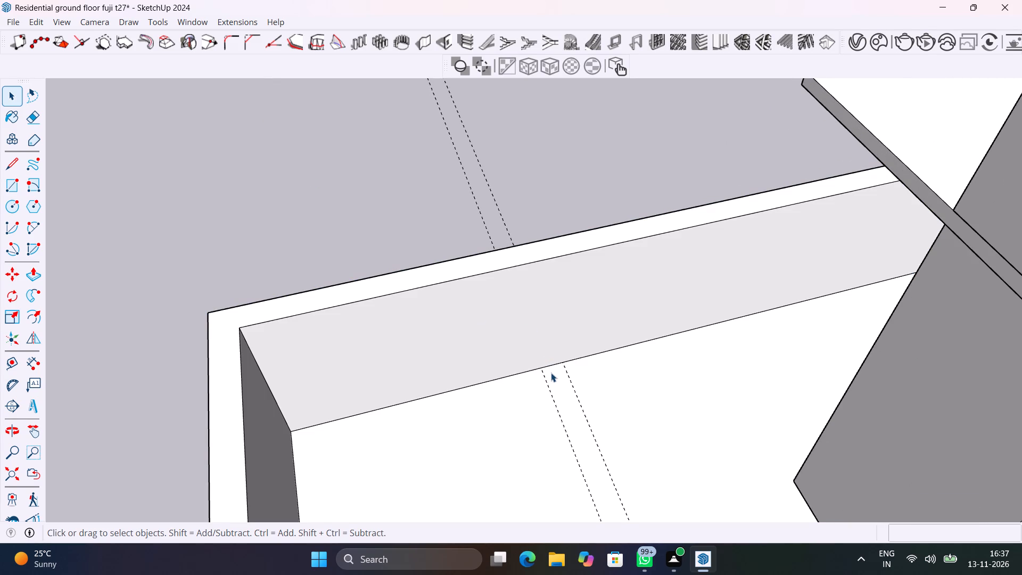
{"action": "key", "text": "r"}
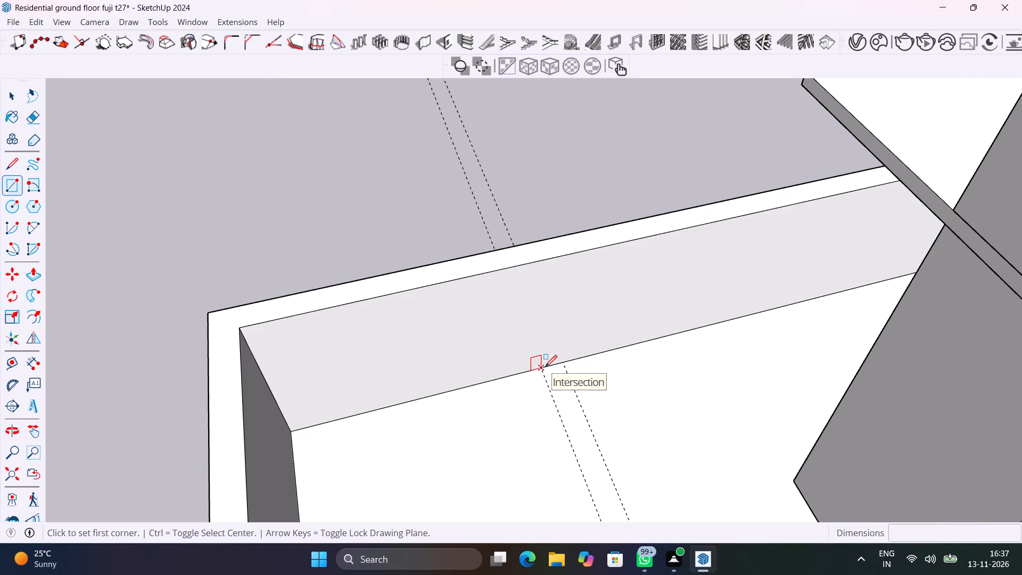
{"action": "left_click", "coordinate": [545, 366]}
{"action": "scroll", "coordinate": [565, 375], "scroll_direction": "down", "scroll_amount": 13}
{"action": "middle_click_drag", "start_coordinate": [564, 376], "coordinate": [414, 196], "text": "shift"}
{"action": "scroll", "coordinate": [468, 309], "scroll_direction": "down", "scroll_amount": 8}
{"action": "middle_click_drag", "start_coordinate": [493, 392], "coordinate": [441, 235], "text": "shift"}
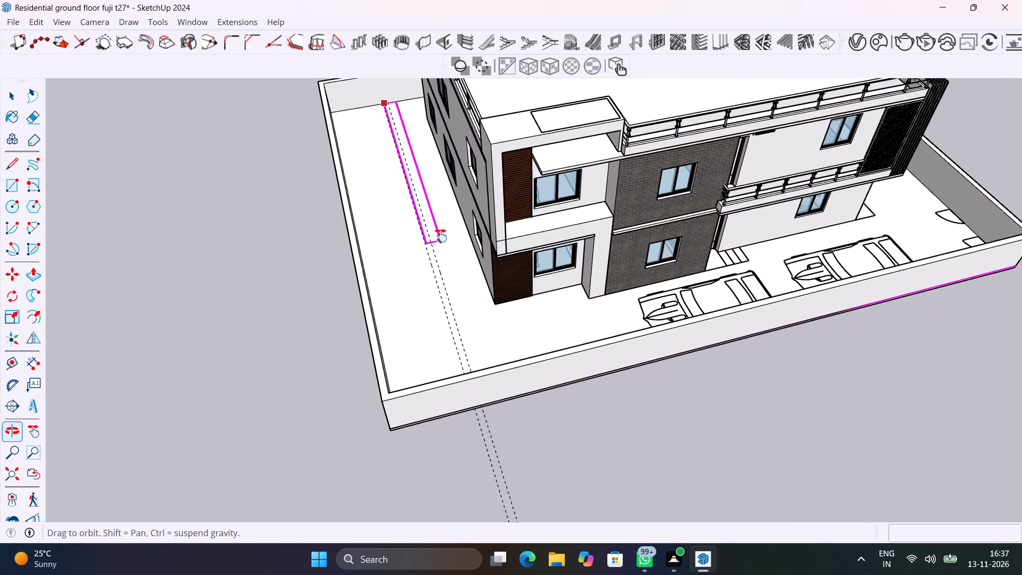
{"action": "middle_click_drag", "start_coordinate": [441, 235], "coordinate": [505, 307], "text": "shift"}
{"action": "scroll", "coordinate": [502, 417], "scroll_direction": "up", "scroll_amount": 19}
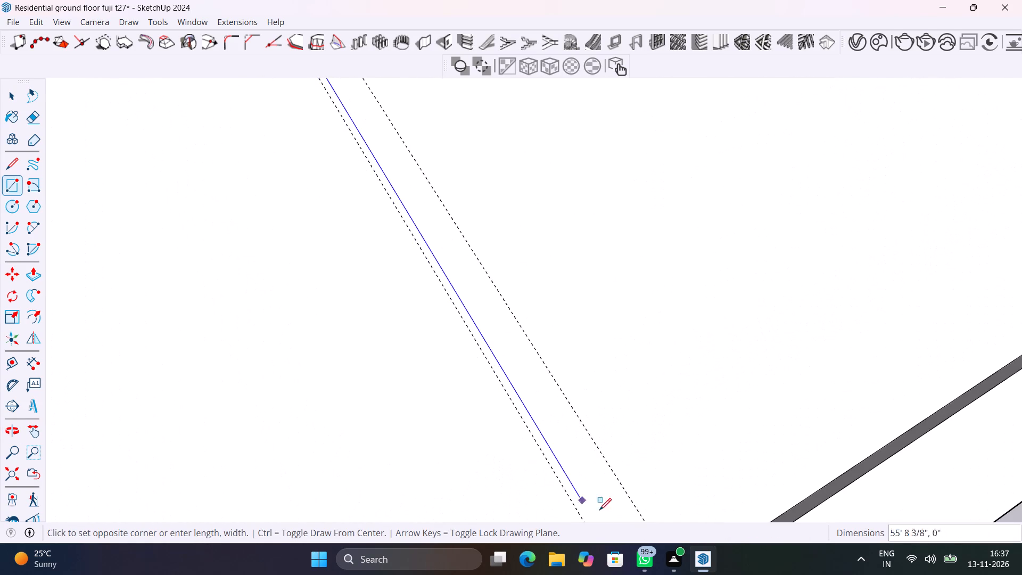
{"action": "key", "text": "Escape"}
Draw a 9" by 57' 3" rectangle on the side-yard ground between the two guides, spanning from the front compound wall to the rear one.
{"action": "middle_click_drag", "start_coordinate": [518, 451], "coordinate": [797, 442]}
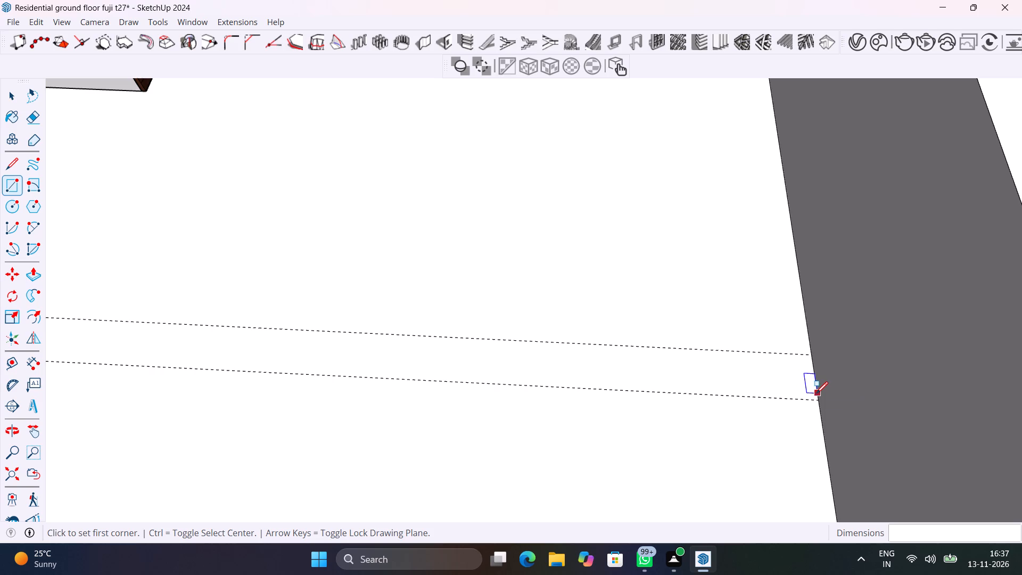
{"action": "left_click", "coordinate": [816, 398]}
{"action": "scroll", "coordinate": [693, 346], "scroll_direction": "down", "scroll_amount": 13}
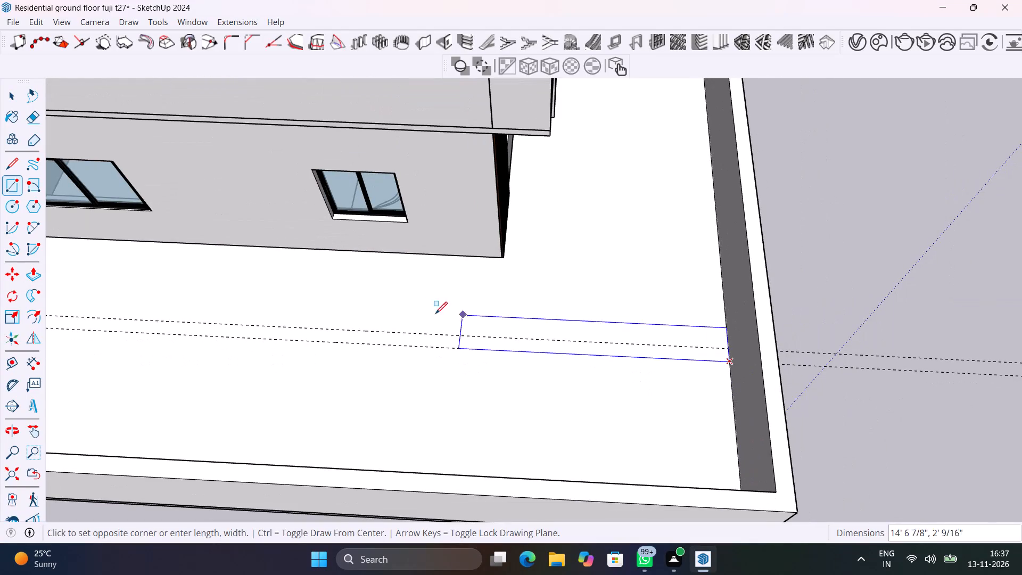
{"action": "middle_click_drag", "start_coordinate": [361, 323], "coordinate": [1021, 475], "text": "shift"}
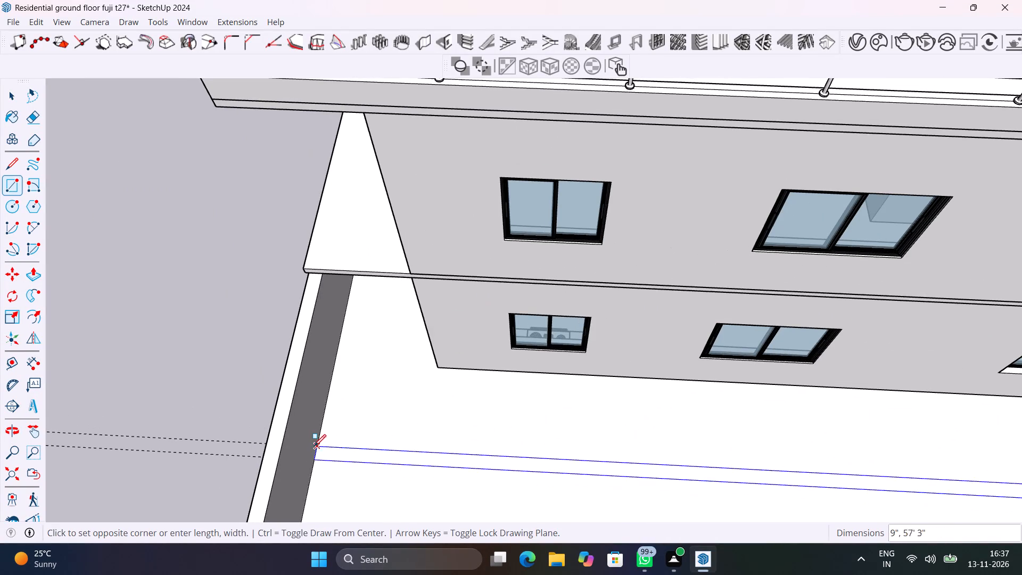
{"action": "scroll", "coordinate": [311, 446], "scroll_direction": "up", "scroll_amount": 11}
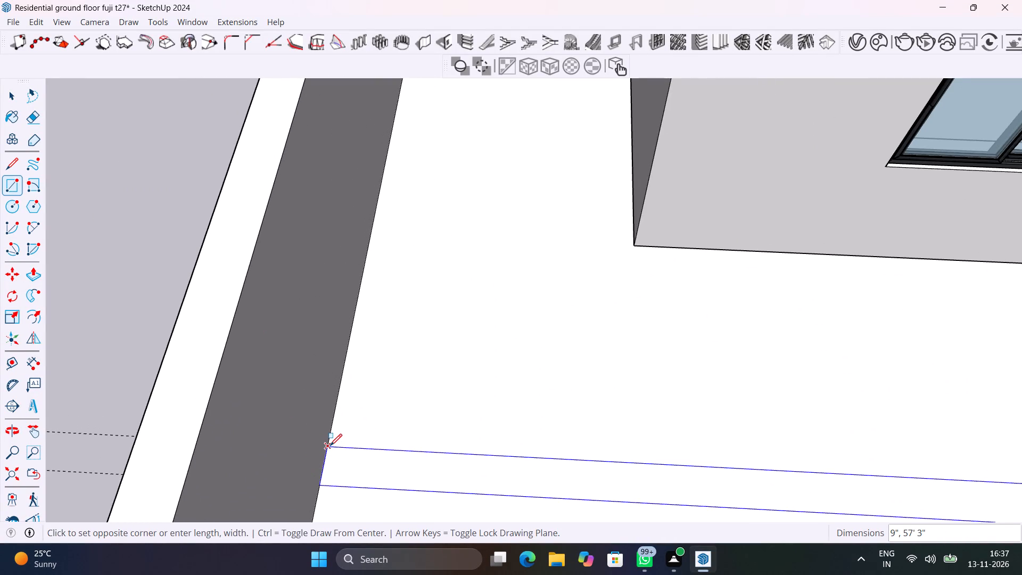
{"action": "left_click", "coordinate": [330, 446]}
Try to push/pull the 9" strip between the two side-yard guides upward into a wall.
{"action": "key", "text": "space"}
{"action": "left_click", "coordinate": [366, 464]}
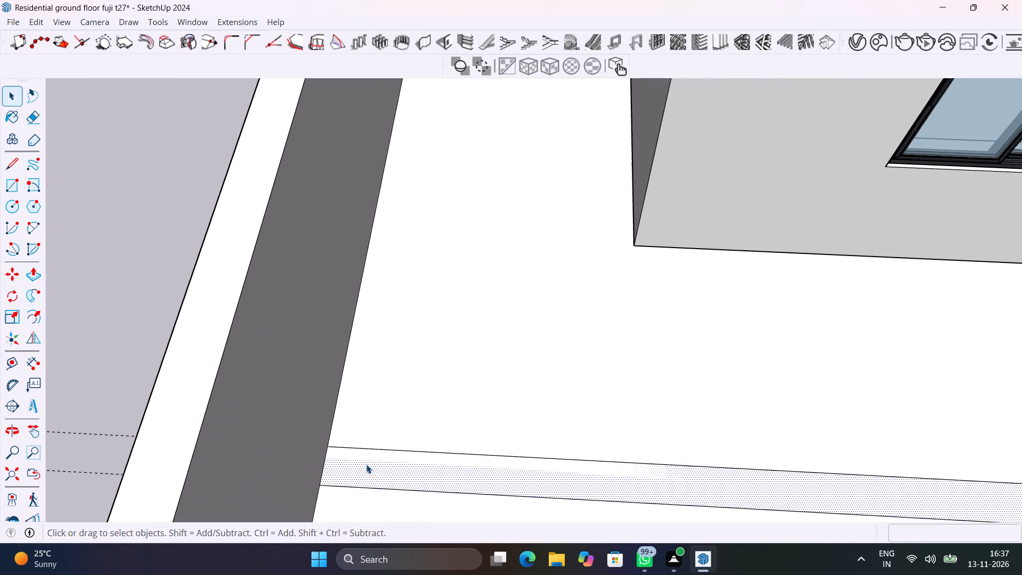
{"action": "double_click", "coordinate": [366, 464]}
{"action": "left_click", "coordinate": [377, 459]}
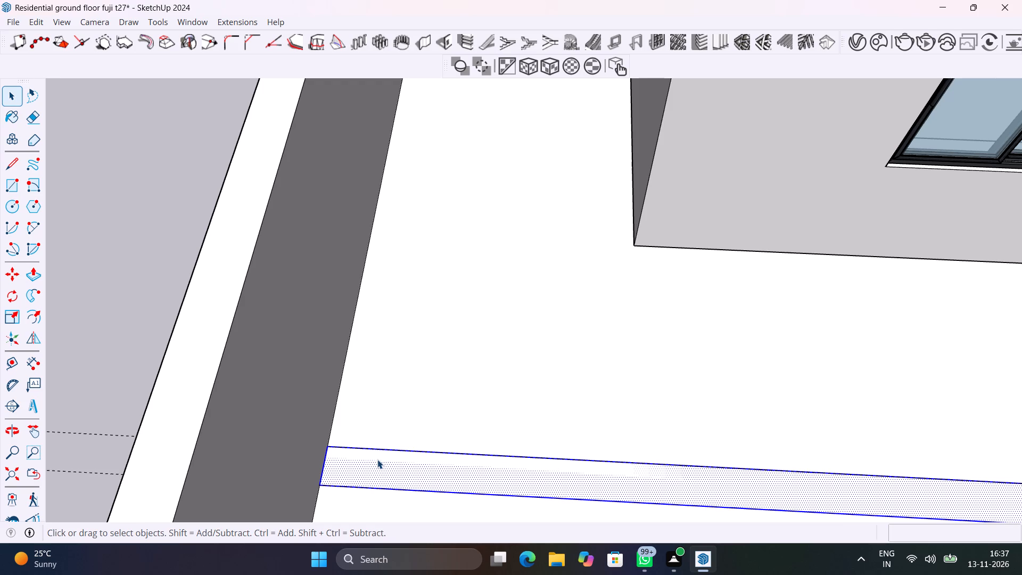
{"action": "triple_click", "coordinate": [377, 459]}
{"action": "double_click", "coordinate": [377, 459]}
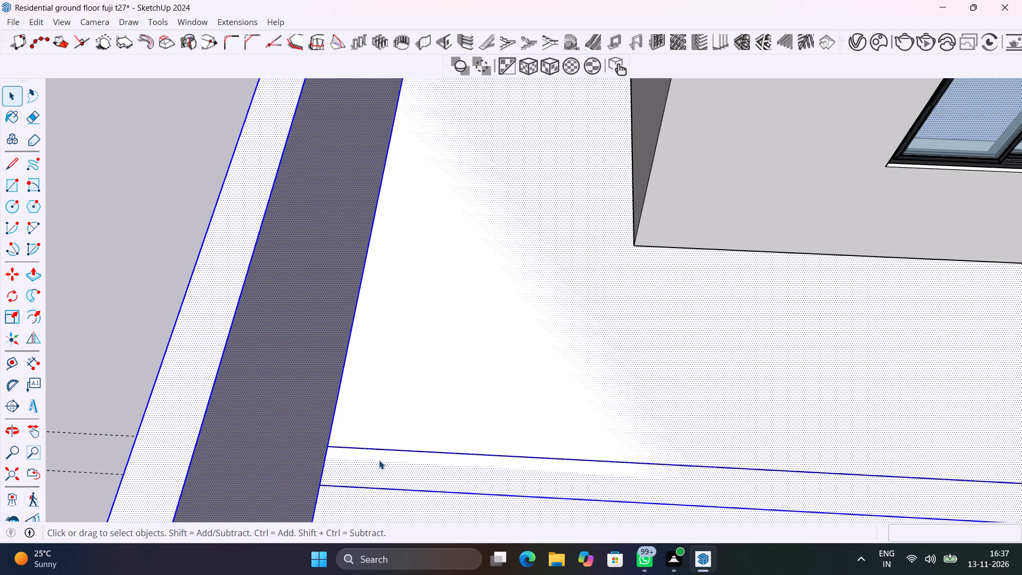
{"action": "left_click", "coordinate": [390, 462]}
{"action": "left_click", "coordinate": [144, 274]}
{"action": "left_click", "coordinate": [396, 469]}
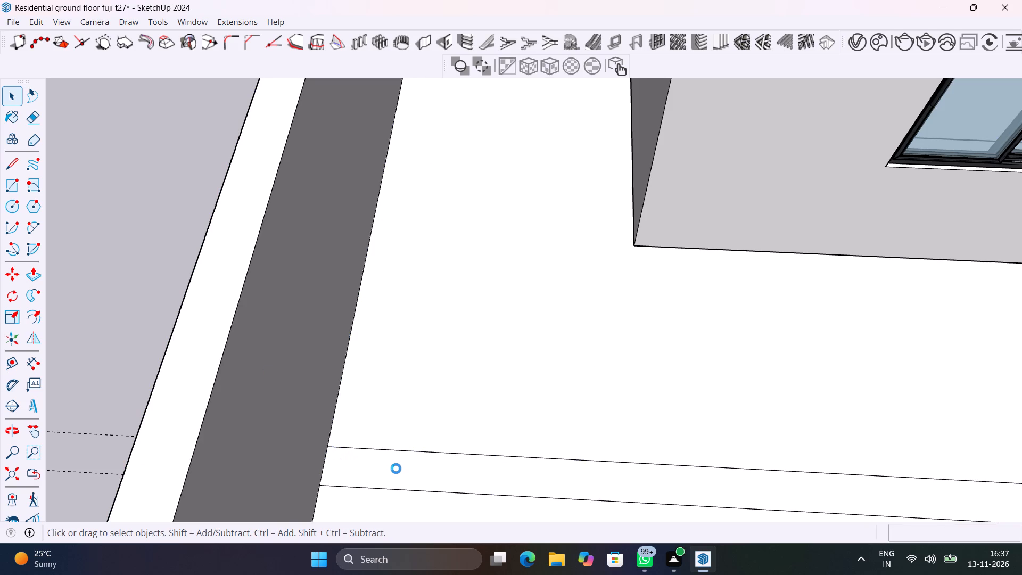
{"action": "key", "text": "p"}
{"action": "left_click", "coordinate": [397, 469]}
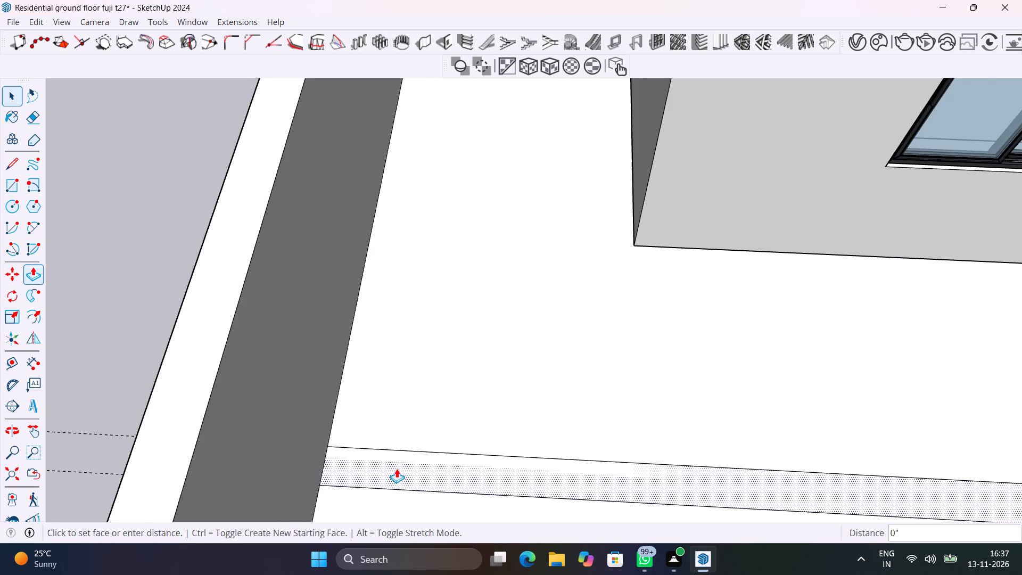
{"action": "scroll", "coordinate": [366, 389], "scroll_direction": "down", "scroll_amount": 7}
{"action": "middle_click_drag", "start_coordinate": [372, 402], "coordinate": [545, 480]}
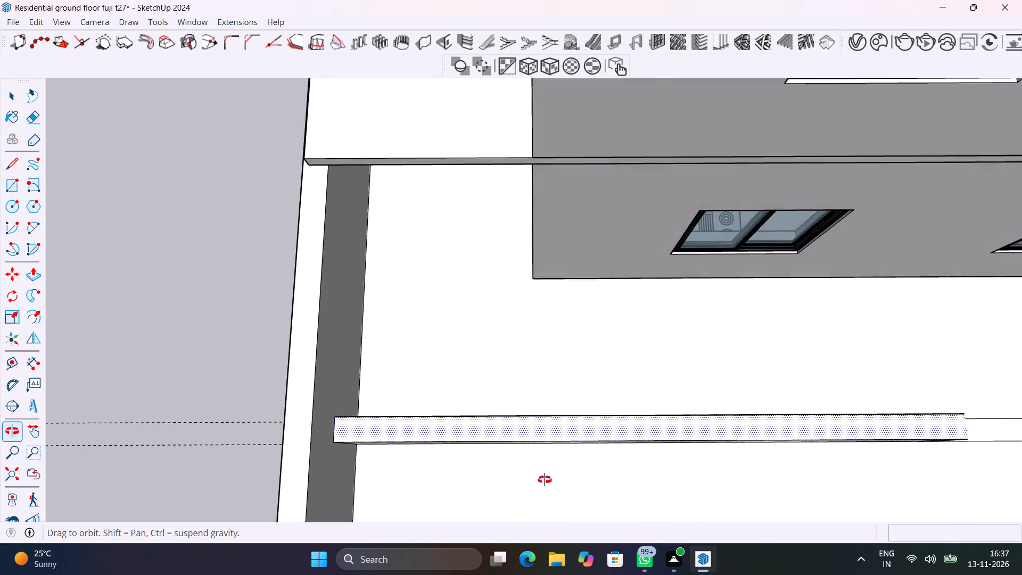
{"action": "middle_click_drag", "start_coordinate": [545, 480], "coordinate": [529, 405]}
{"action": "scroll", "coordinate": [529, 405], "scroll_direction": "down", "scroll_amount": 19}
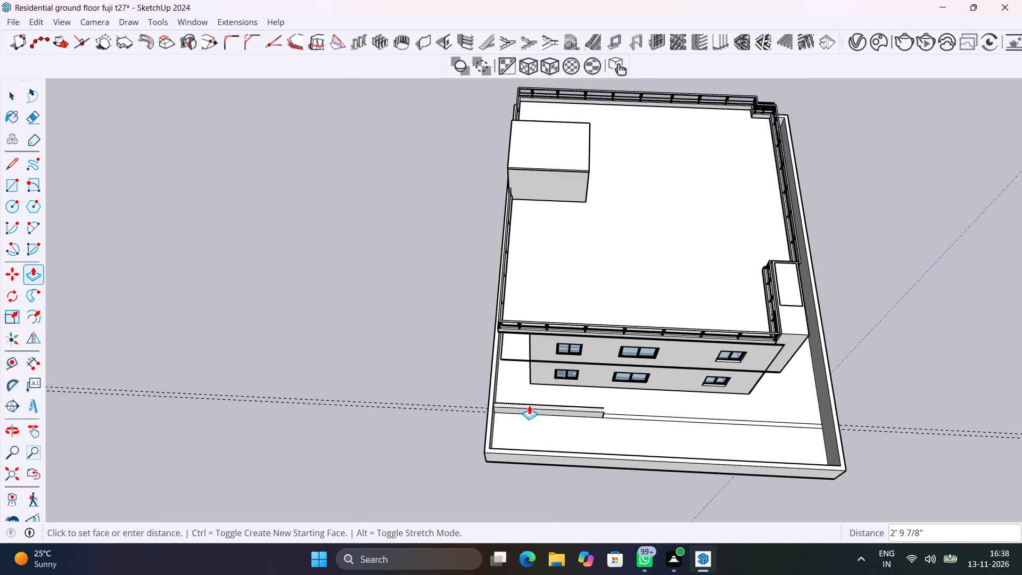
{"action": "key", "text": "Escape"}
Delete the face pieces inside the 9" strip on the side-yard ground.
{"action": "scroll", "coordinate": [611, 414], "scroll_direction": "up", "scroll_amount": 11}
{"action": "key", "text": "space"}
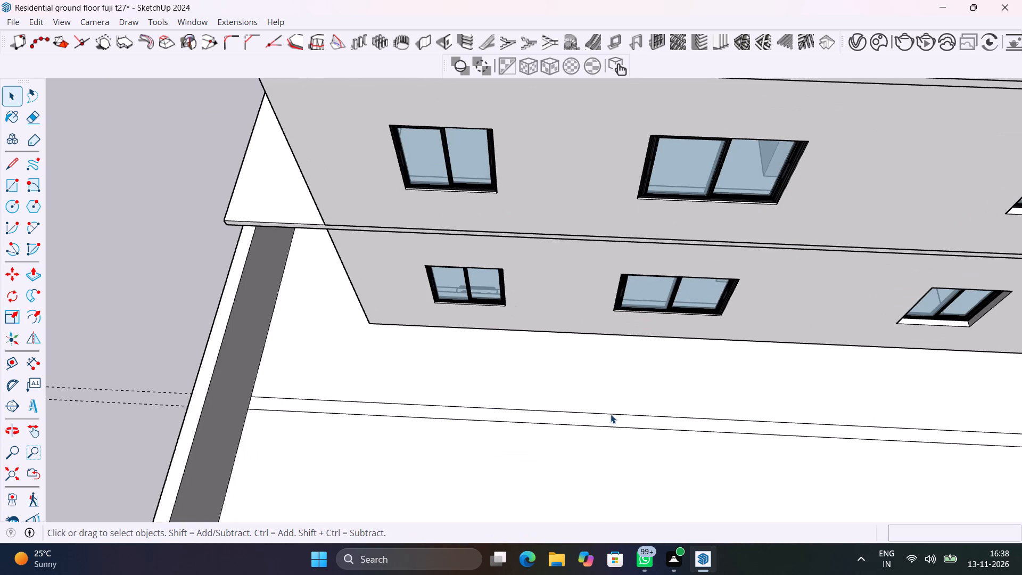
{"action": "left_click", "coordinate": [611, 415]}
{"action": "left_click", "coordinate": [610, 420]}
{"action": "double_click", "coordinate": [610, 420]}
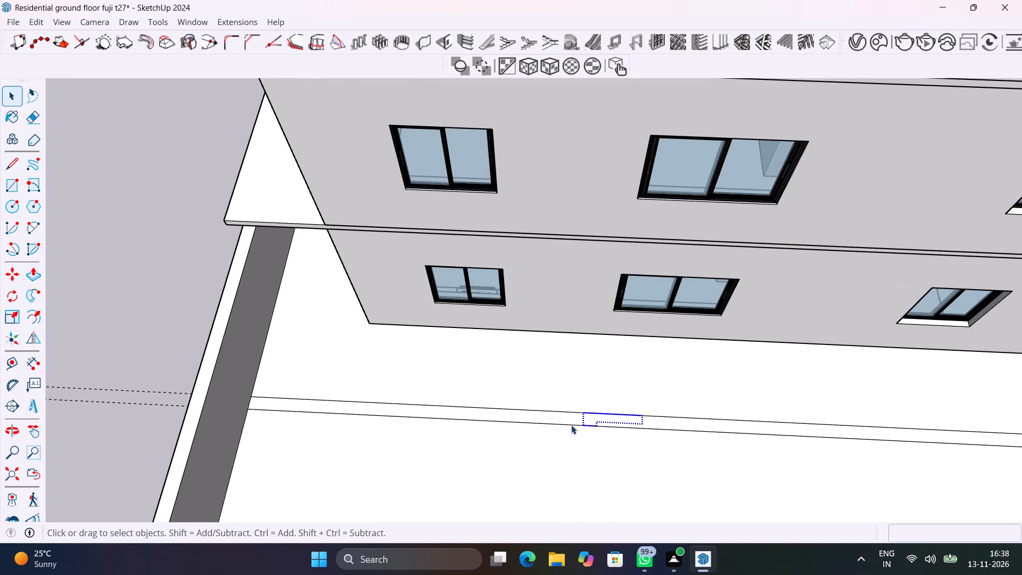
{"action": "left_click", "coordinate": [582, 421]}
{"action": "key", "text": "Delete"}
{"action": "left_click", "coordinate": [582, 421]}
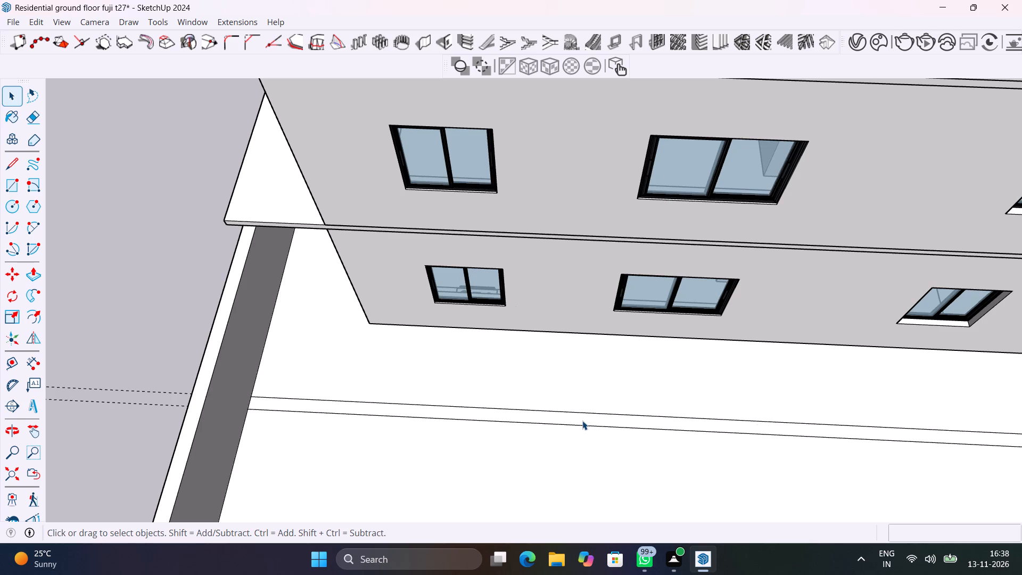
{"action": "double_click", "coordinate": [583, 421]}
{"action": "left_click", "coordinate": [606, 422]}
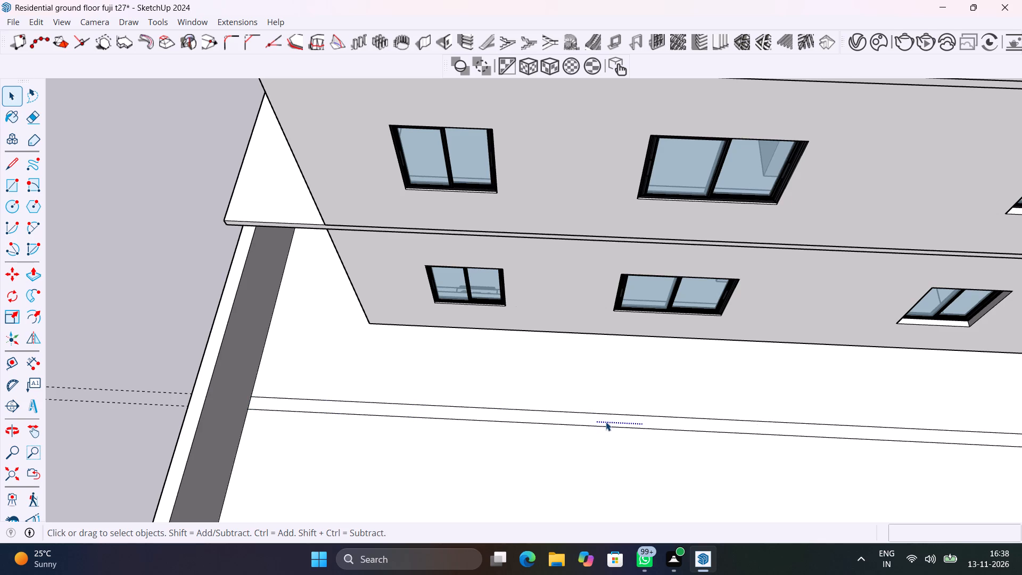
{"action": "key", "text": "Delete"}
{"action": "left_click", "coordinate": [606, 422]}
{"action": "double_click", "coordinate": [606, 422]}
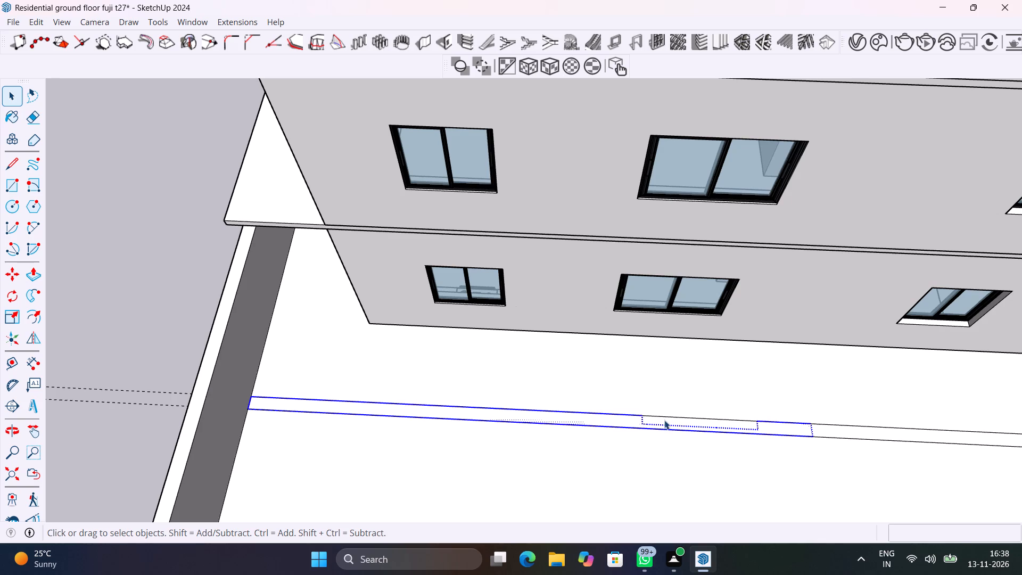
{"action": "left_click", "coordinate": [671, 425]}
{"action": "key", "text": "Delete"}
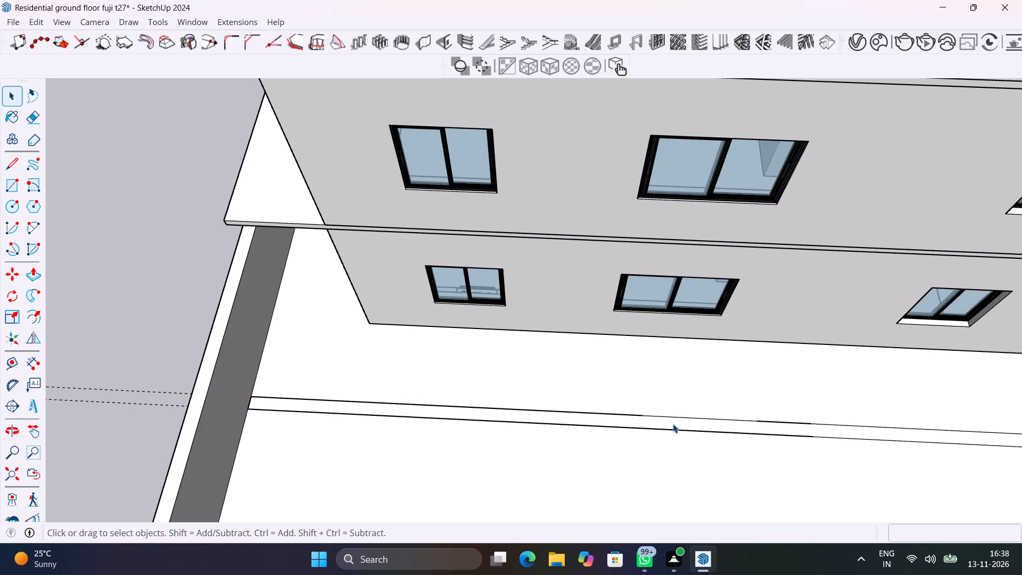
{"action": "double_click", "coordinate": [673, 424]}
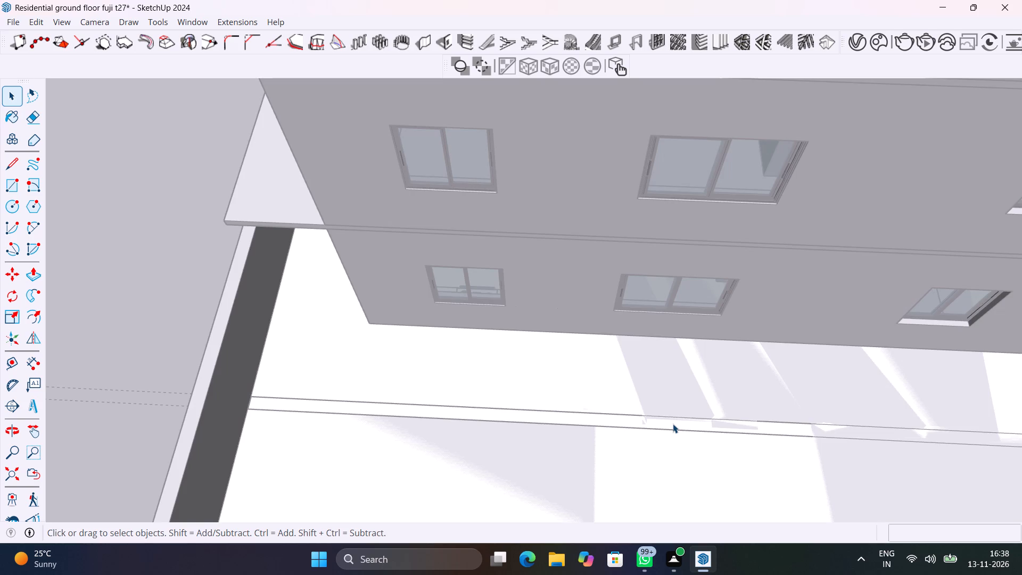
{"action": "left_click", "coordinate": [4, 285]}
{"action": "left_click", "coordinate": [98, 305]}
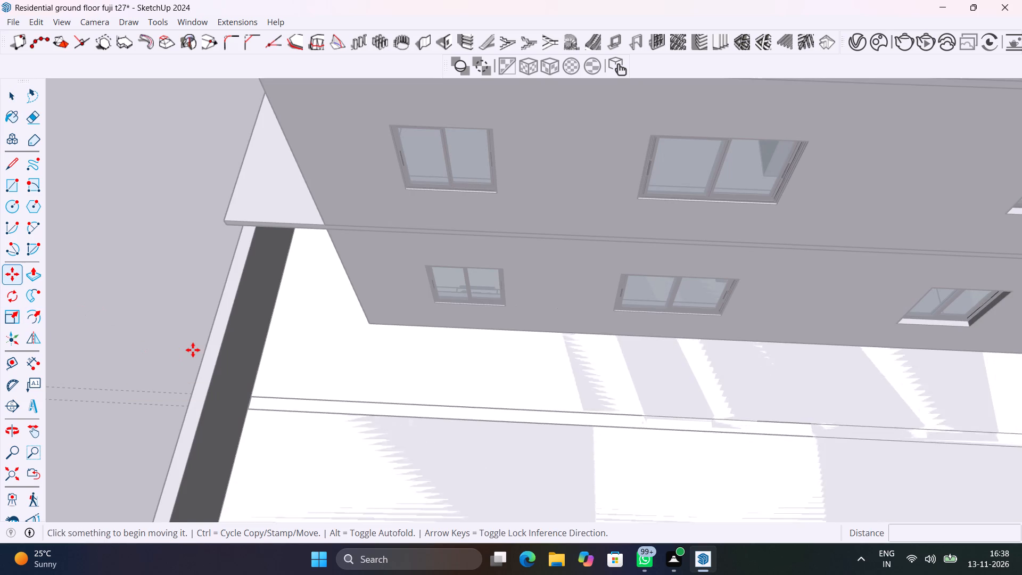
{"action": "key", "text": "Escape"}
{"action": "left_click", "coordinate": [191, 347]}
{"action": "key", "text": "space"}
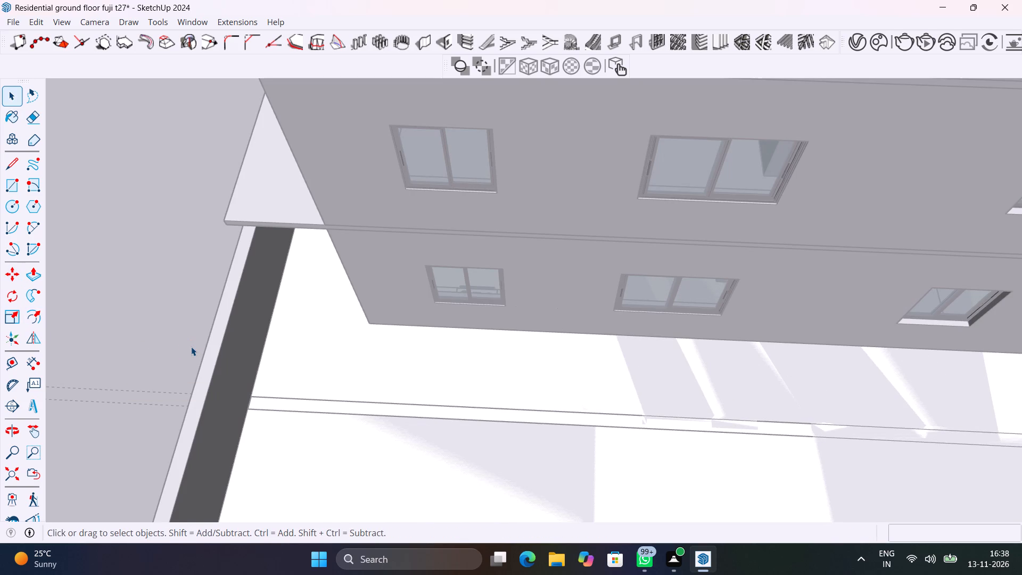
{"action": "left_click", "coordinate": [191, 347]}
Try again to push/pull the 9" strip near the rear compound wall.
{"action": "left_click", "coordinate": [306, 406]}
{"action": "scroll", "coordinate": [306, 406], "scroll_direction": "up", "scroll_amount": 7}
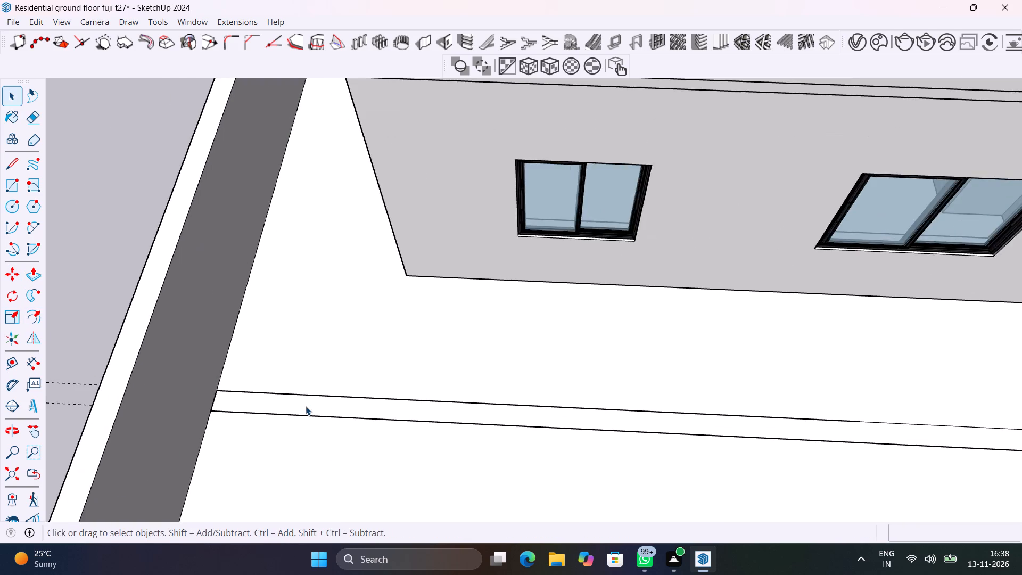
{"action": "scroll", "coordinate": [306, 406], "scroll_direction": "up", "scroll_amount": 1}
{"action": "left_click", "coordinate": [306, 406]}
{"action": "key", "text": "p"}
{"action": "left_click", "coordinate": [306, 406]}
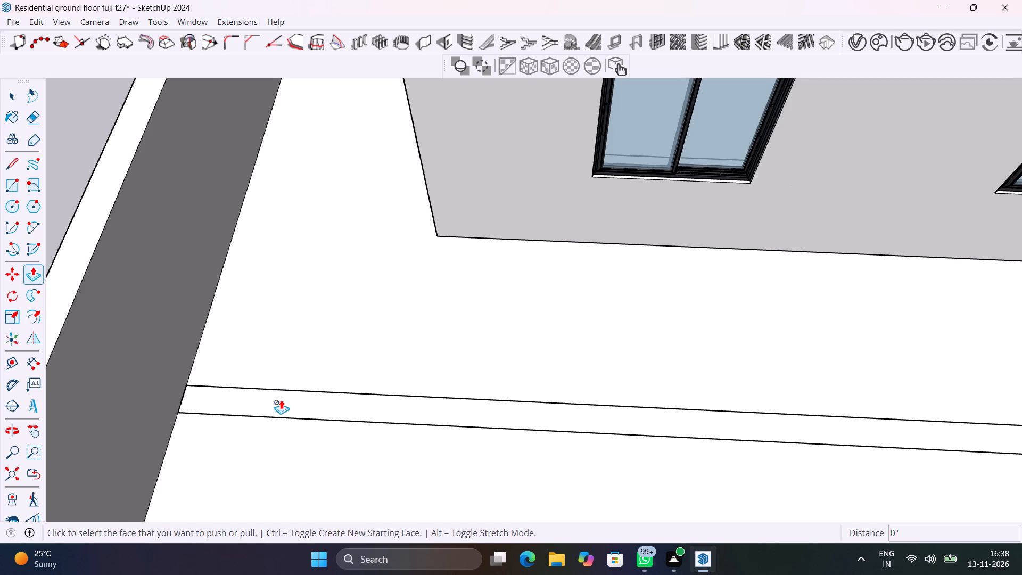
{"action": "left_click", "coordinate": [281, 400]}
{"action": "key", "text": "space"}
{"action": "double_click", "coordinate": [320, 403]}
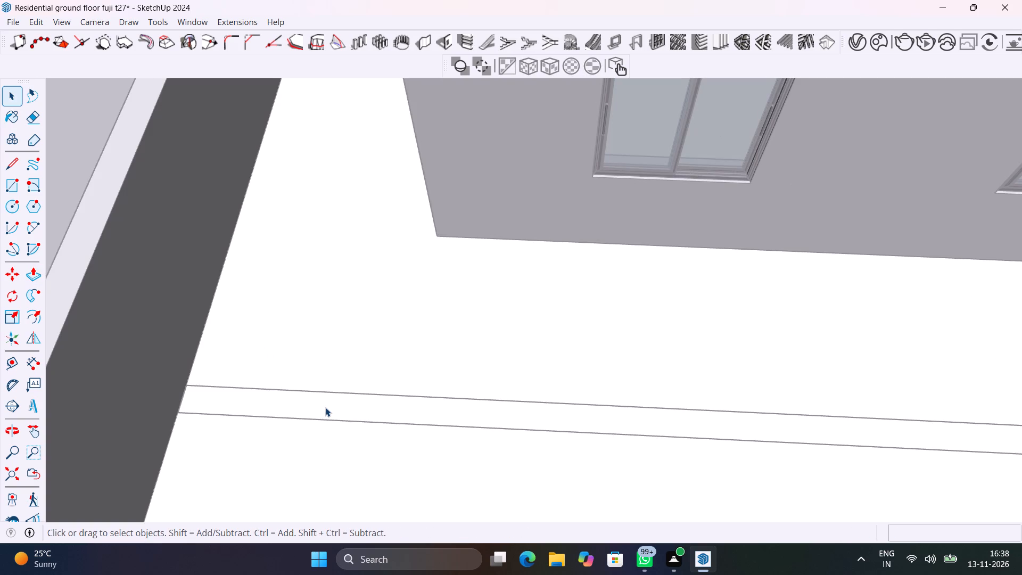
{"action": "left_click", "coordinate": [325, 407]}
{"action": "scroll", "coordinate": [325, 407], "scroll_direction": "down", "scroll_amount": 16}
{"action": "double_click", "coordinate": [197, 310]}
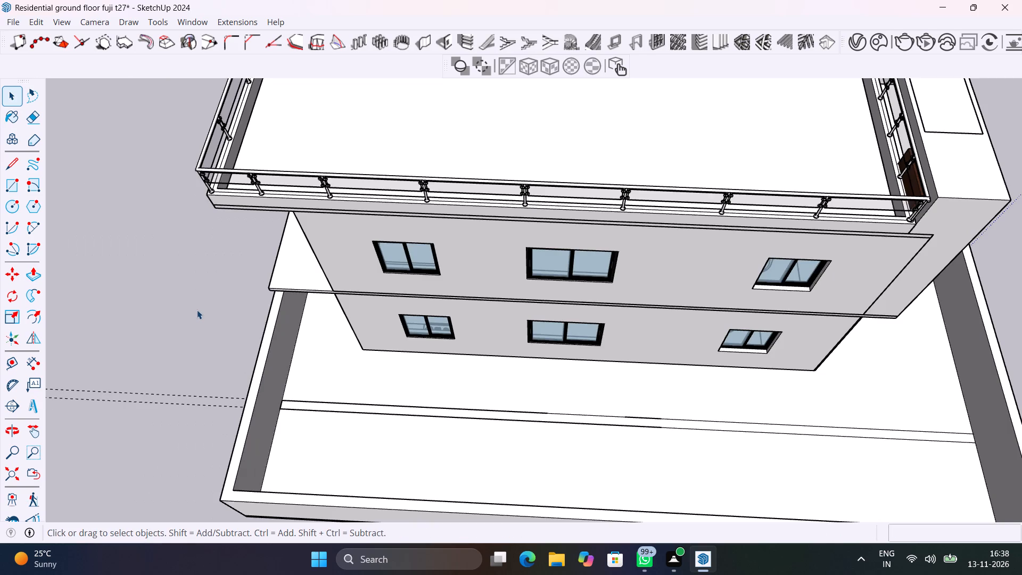
Delete the 9" strip's edge segments from its middle to the rear compound wall, keeping the two guides.
{"action": "scroll", "coordinate": [623, 417], "scroll_direction": "up", "scroll_amount": 6}
{"action": "left_click", "coordinate": [641, 421]}
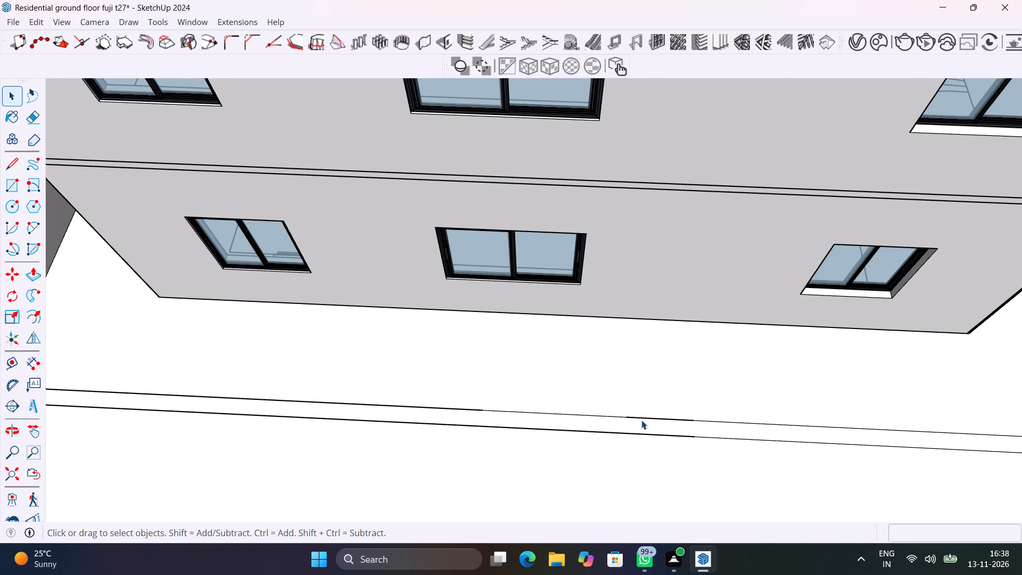
{"action": "scroll", "coordinate": [651, 425], "scroll_direction": "down", "scroll_amount": 7}
{"action": "scroll", "coordinate": [656, 420], "scroll_direction": "up", "scroll_amount": 5}
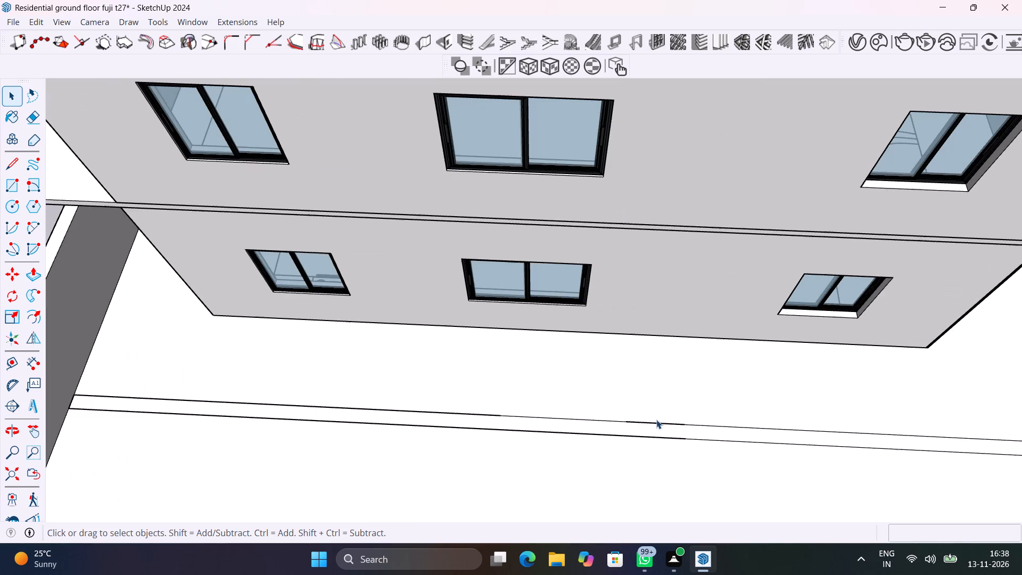
{"action": "left_click", "coordinate": [669, 423]}
{"action": "key", "text": "Delete"}
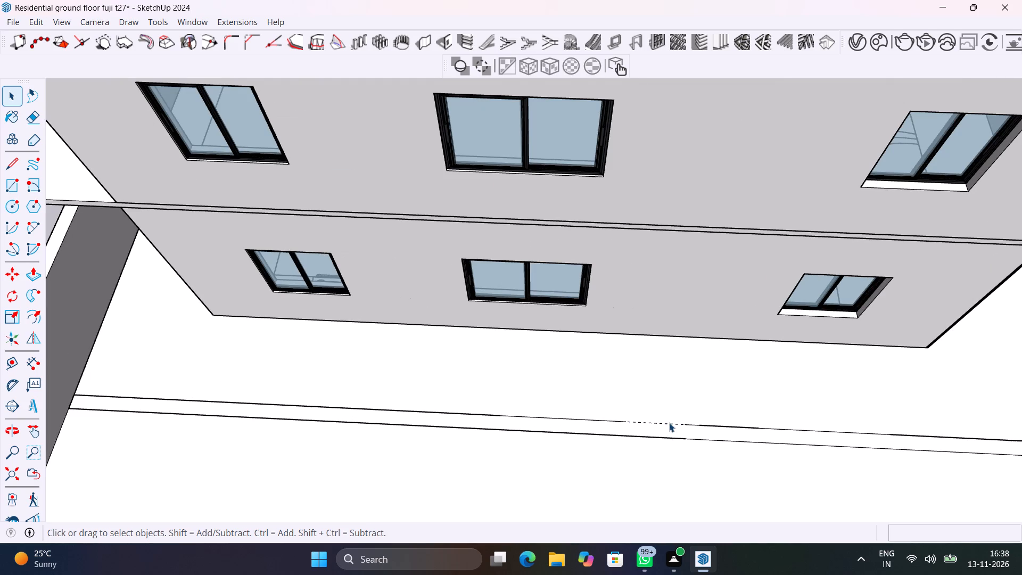
{"action": "left_click", "coordinate": [667, 440]}
{"action": "key", "text": "Delete"}
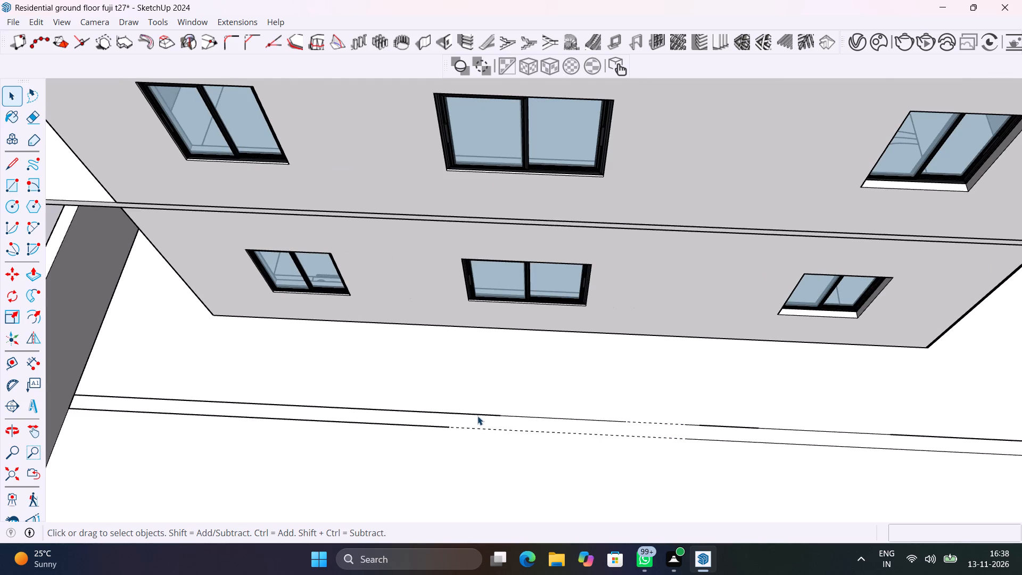
{"action": "left_click", "coordinate": [489, 415]}
{"action": "key", "text": "Delete"}
{"action": "left_click", "coordinate": [449, 426]}
{"action": "key", "text": "Delete"}
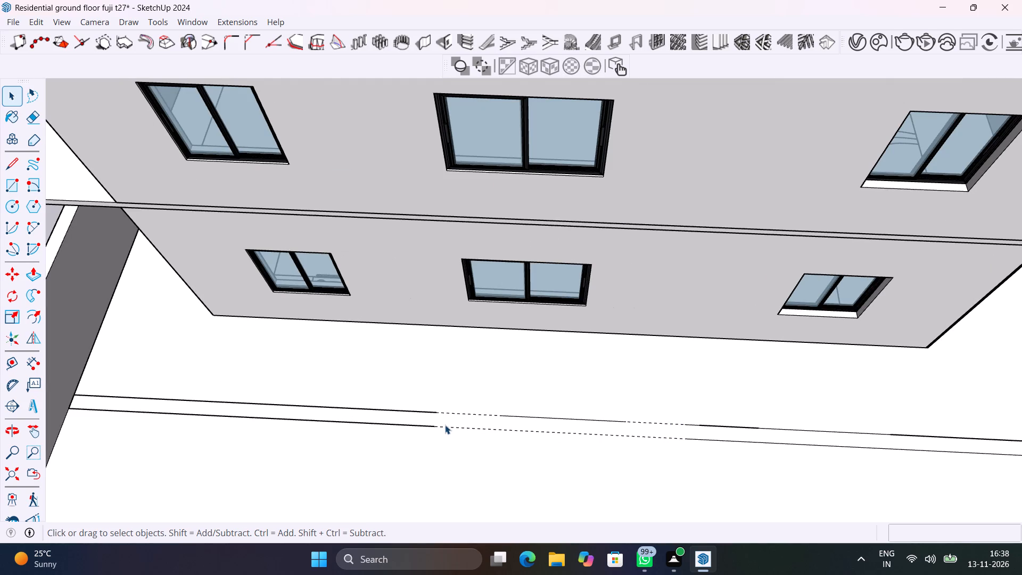
{"action": "left_click", "coordinate": [433, 428]}
{"action": "key", "text": "Delete"}
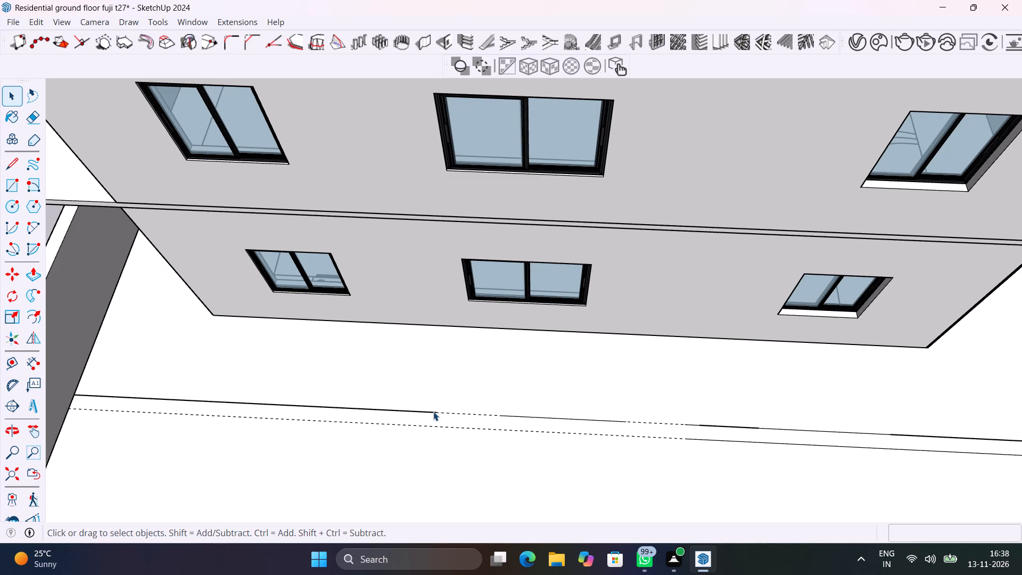
{"action": "left_click", "coordinate": [433, 412]}
{"action": "key", "text": "Delete"}
Delete the strip's remaining edge segments from its middle toward the front compound wall, leaving only the guides.
{"action": "left_click", "coordinate": [510, 414]}
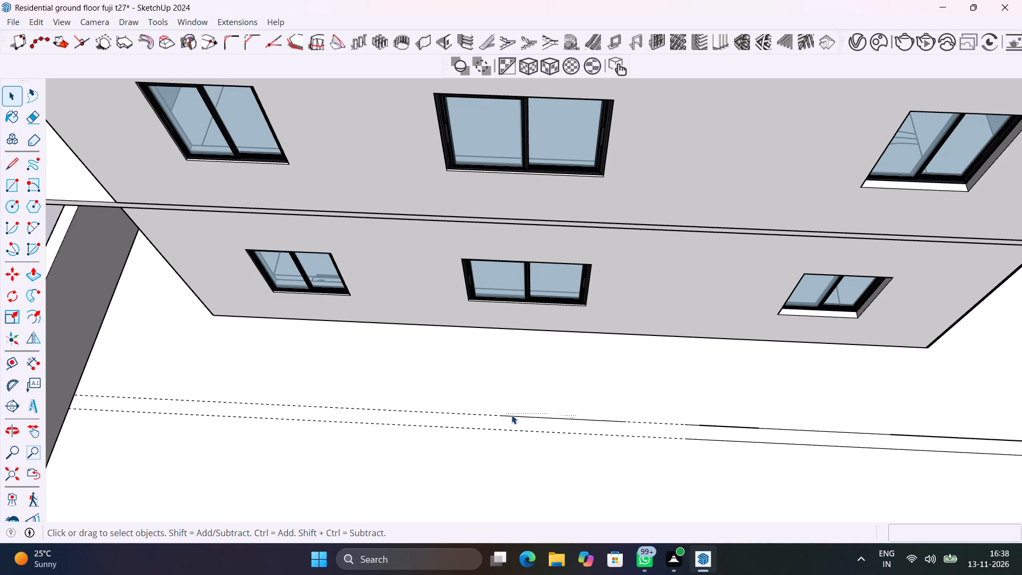
{"action": "left_click", "coordinate": [521, 416]}
{"action": "key", "text": "Delete"}
{"action": "left_click", "coordinate": [610, 421]}
{"action": "key", "text": "Delete"}
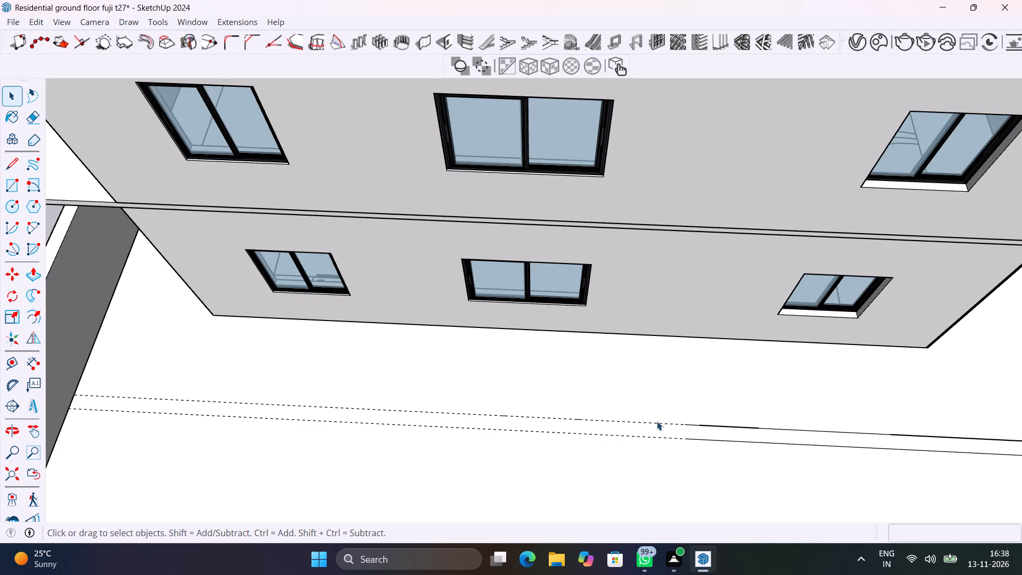
{"action": "left_click", "coordinate": [708, 426]}
{"action": "key", "text": "Delete"}
{"action": "left_click", "coordinate": [728, 440]}
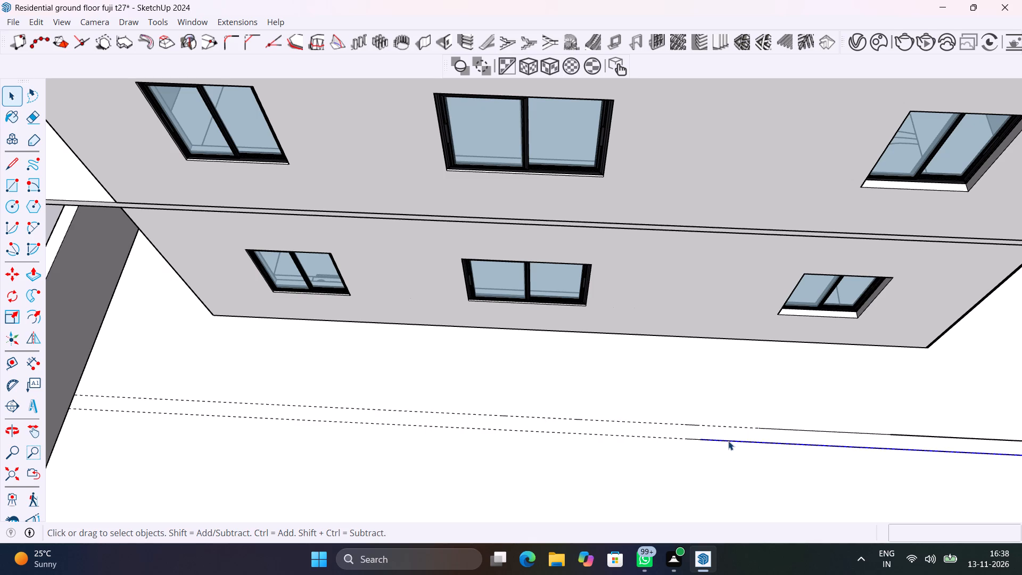
{"action": "key", "text": "Delete"}
{"action": "left_click", "coordinate": [774, 431]}
{"action": "key", "text": "Delete"}
{"action": "left_click", "coordinate": [833, 432]}
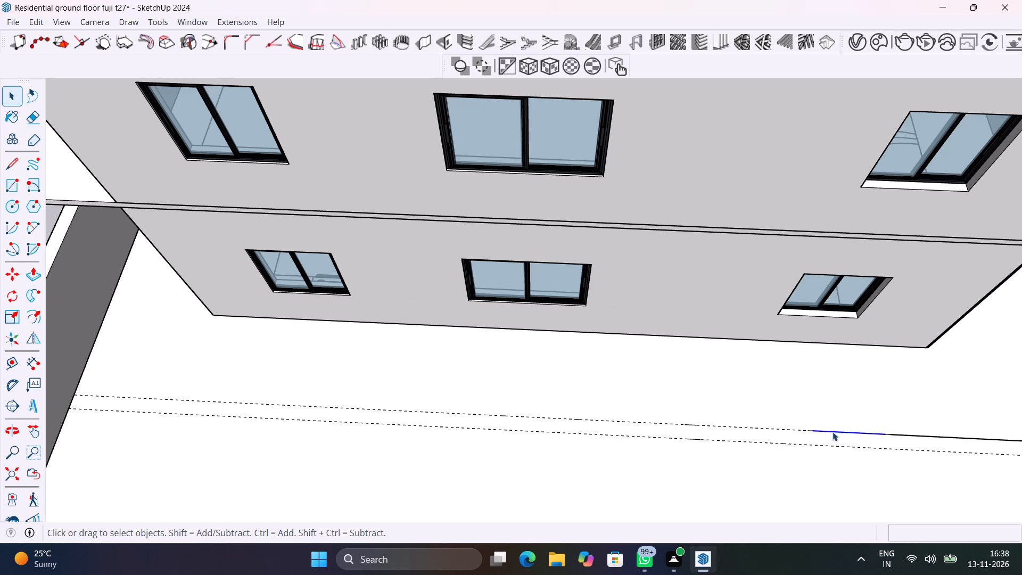
{"action": "key", "text": "Delete"}
{"action": "left_click", "coordinate": [897, 433]}
{"action": "left_click", "coordinate": [905, 436]}
{"action": "key", "text": "Delete"}
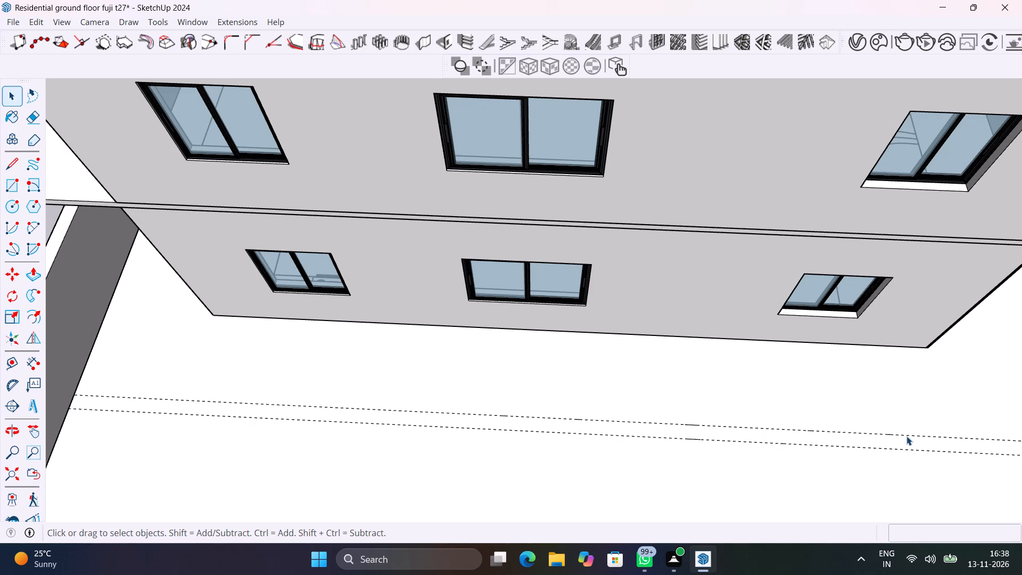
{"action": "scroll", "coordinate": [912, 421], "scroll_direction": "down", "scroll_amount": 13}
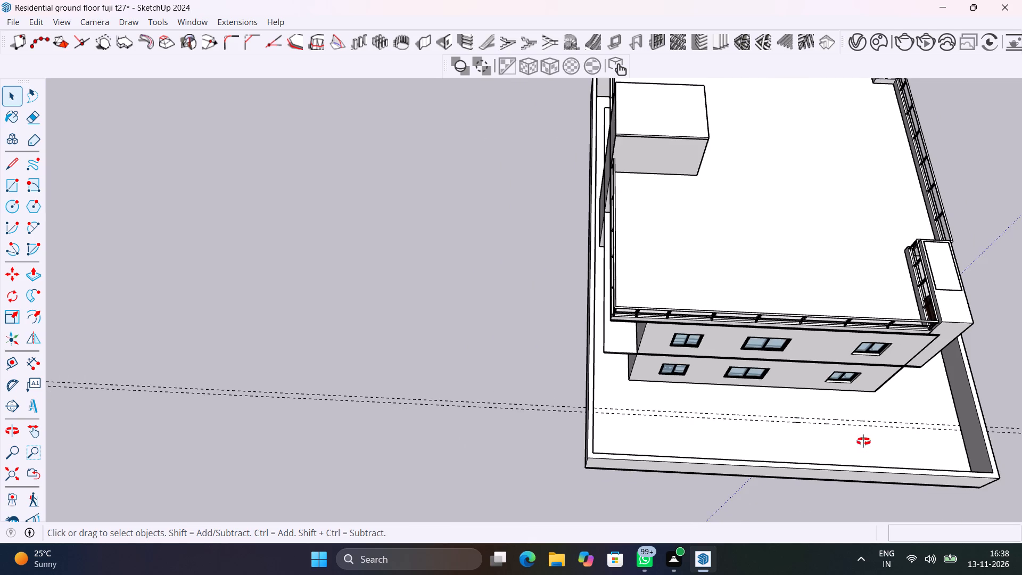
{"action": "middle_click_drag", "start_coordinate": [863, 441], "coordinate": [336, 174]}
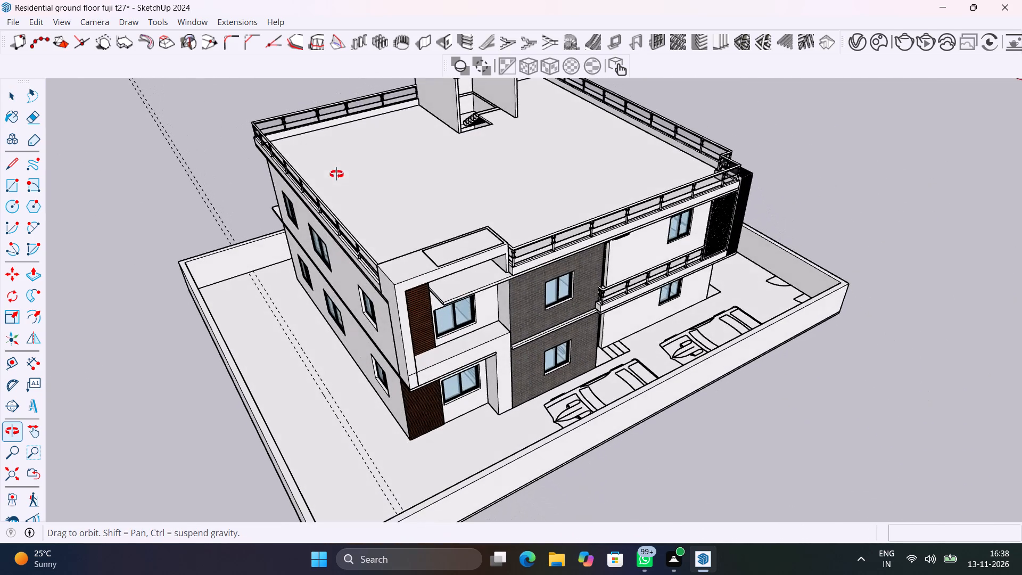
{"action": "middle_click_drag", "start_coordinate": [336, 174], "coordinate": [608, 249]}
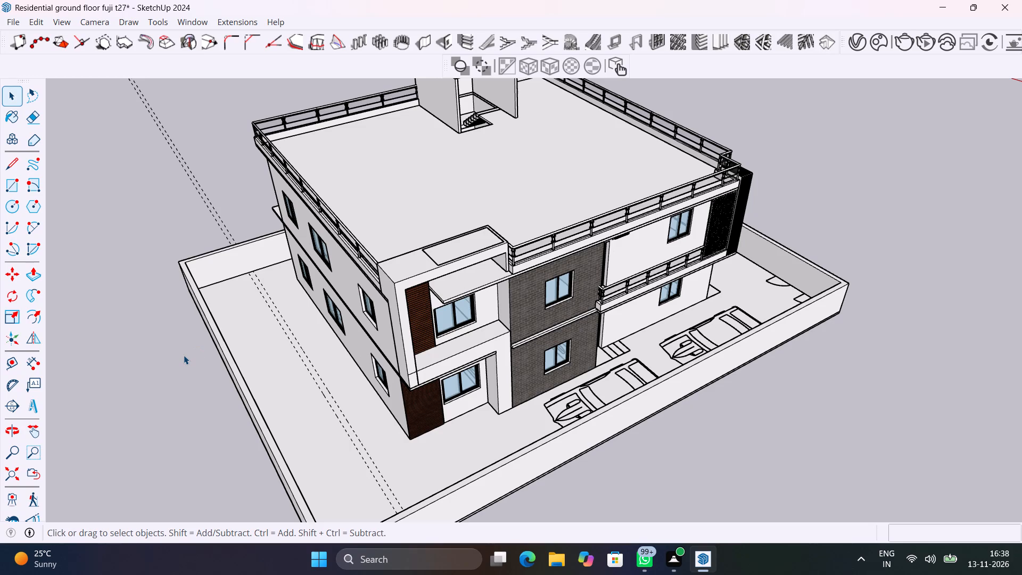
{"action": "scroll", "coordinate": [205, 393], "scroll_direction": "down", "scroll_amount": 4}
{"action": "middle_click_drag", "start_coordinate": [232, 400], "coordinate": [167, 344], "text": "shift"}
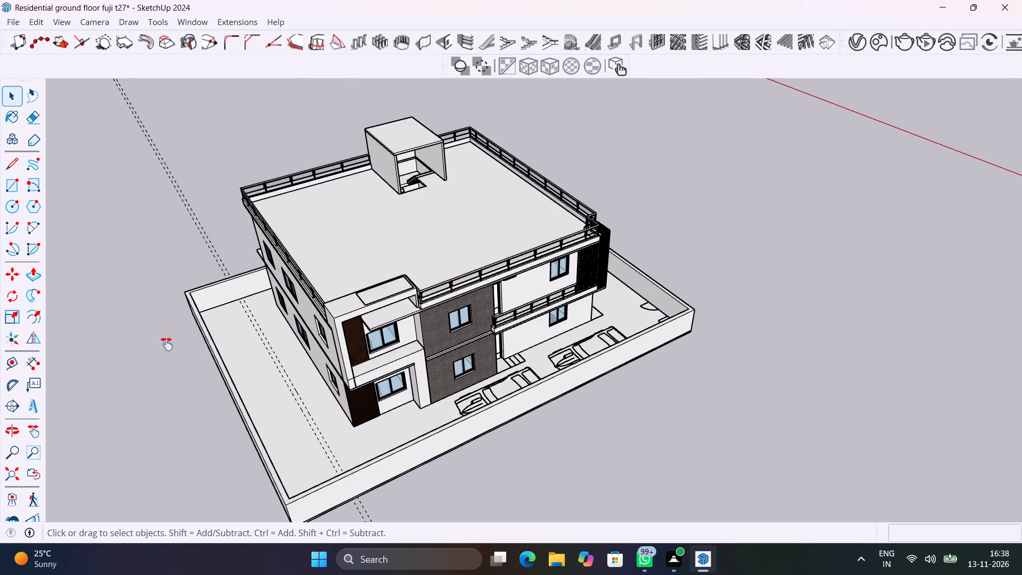
Draw a 57' 3" by 9" rectangle on the side-yard ground between the two guides, spanning the rear to front compound walls.
{"action": "middle_click_drag", "start_coordinate": [167, 344], "coordinate": [534, 204], "text": "shift"}
{"action": "scroll", "coordinate": [650, 420], "scroll_direction": "up", "scroll_amount": 10}
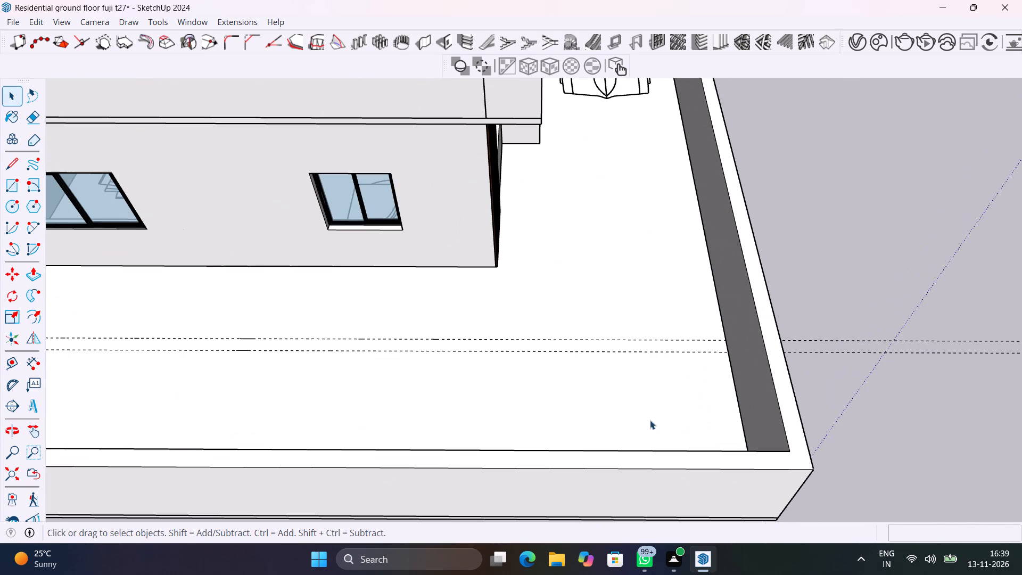
{"action": "key", "text": "r"}
{"action": "left_click", "coordinate": [728, 350]}
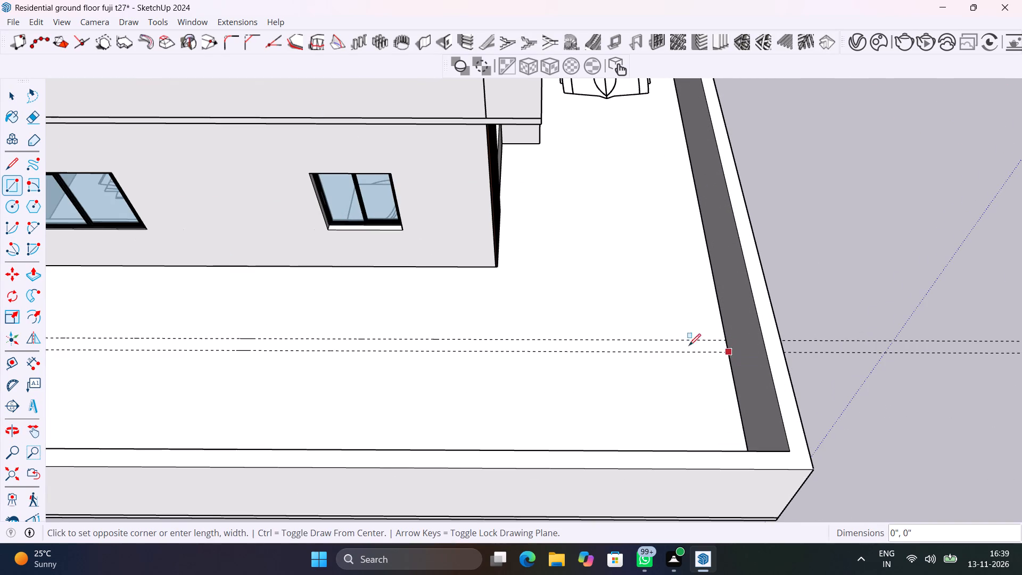
{"action": "scroll", "coordinate": [558, 348], "scroll_direction": "down", "scroll_amount": 7}
{"action": "scroll", "coordinate": [93, 318], "scroll_direction": "up", "scroll_amount": 4}
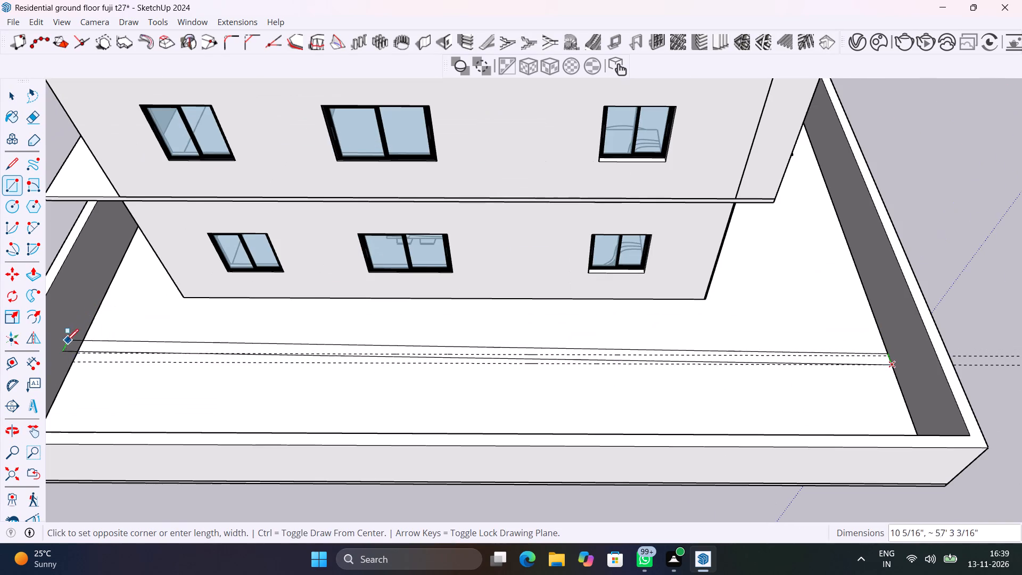
{"action": "left_click", "coordinate": [78, 351]}
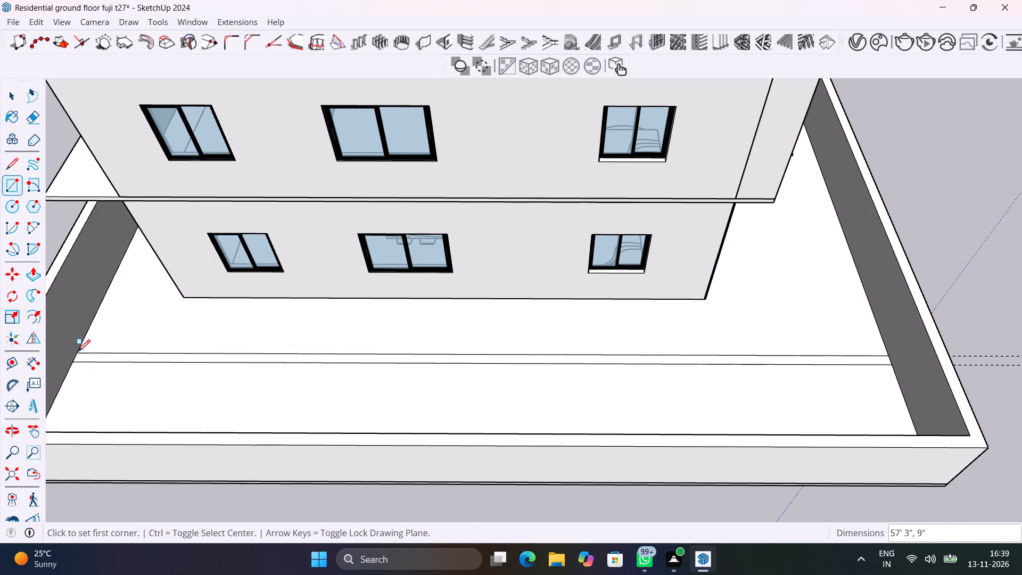
{"action": "key", "text": "space"}
Push/pull the rear part of the 9" strip up 5' to form the new side compound wall.
{"action": "scroll", "coordinate": [83, 354], "scroll_direction": "up", "scroll_amount": 9}
{"action": "left_click", "coordinate": [116, 362]}
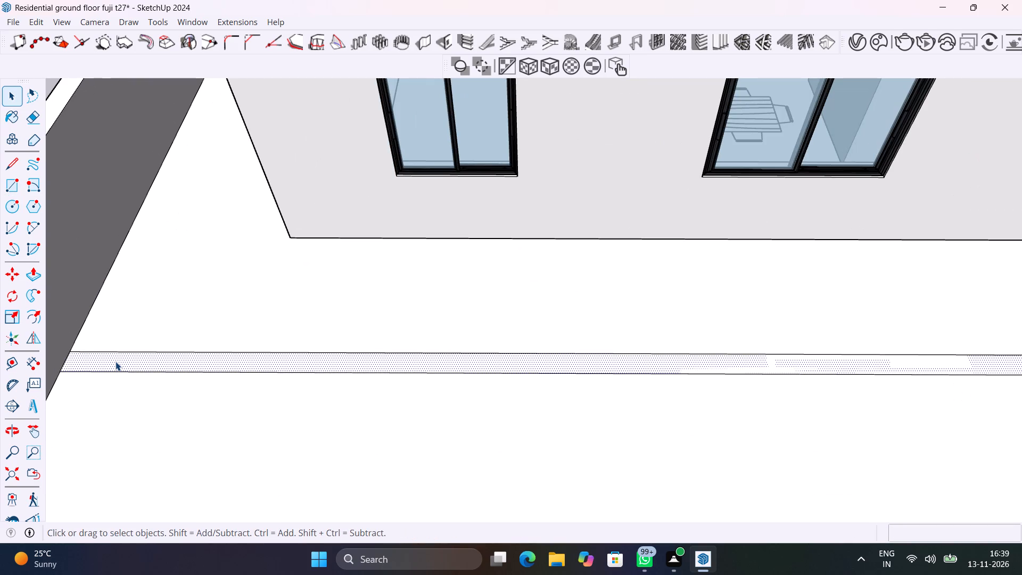
{"action": "key", "text": "p"}
{"action": "left_click", "coordinate": [116, 362]}
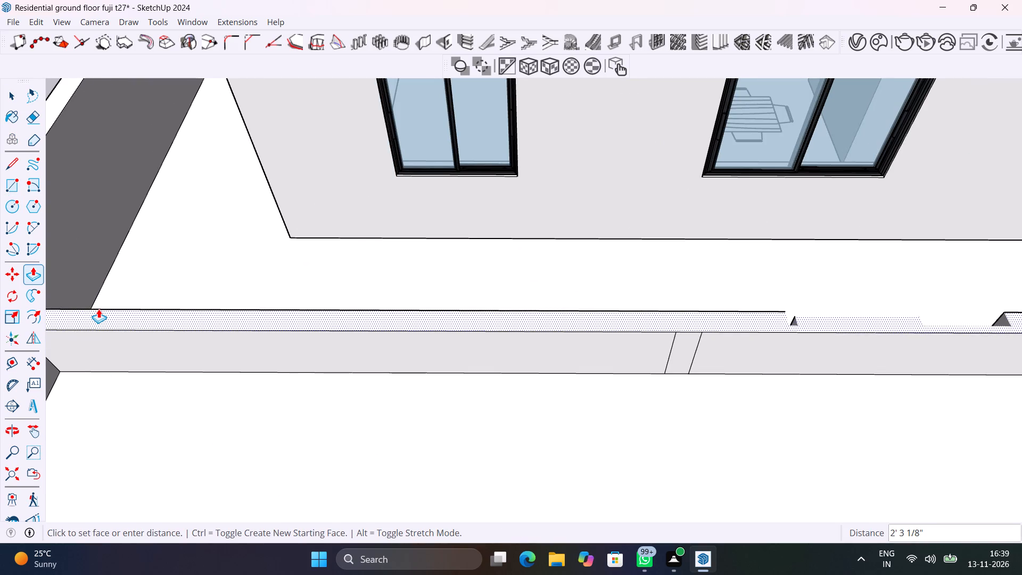
{"action": "scroll", "coordinate": [98, 309], "scroll_direction": "down", "scroll_amount": 9}
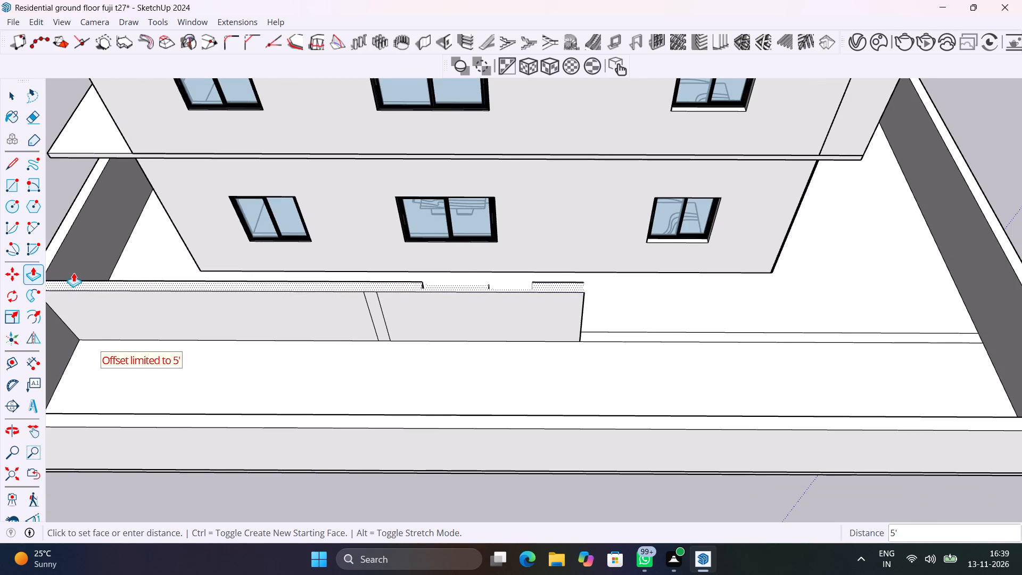
{"action": "scroll", "coordinate": [73, 273], "scroll_direction": "down", "scroll_amount": 4}
{"action": "middle_click_drag", "start_coordinate": [73, 273], "coordinate": [302, 328], "text": "shift"}
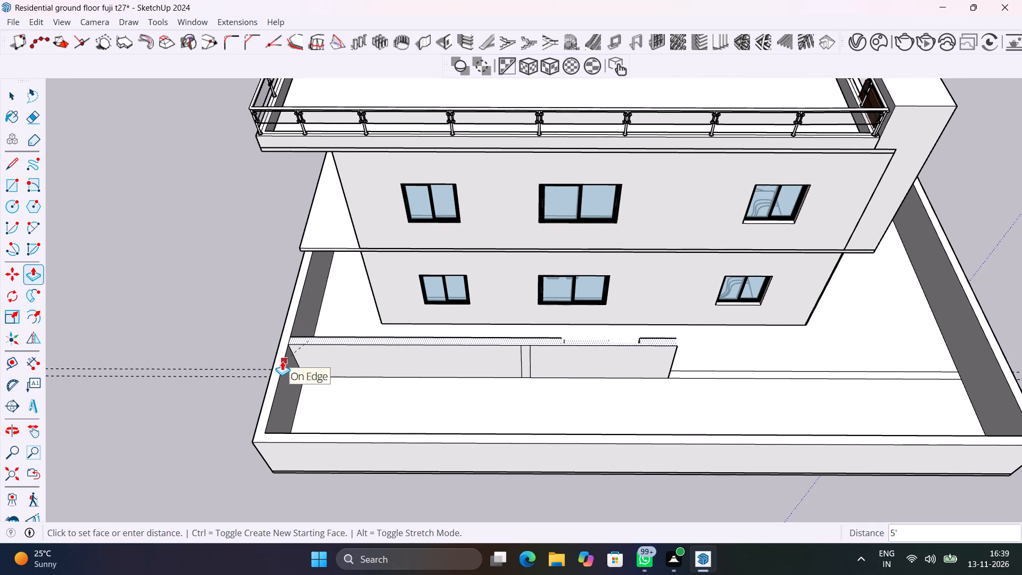
{"action": "left_click", "coordinate": [282, 361]}
{"action": "key", "text": "space"}
Push/pull the recessed face nearest the new wall's free end 6" toward the house.
{"action": "scroll", "coordinate": [628, 376], "scroll_direction": "up", "scroll_amount": 1}
{"action": "middle_click_drag", "start_coordinate": [628, 376], "coordinate": [76, 377]}
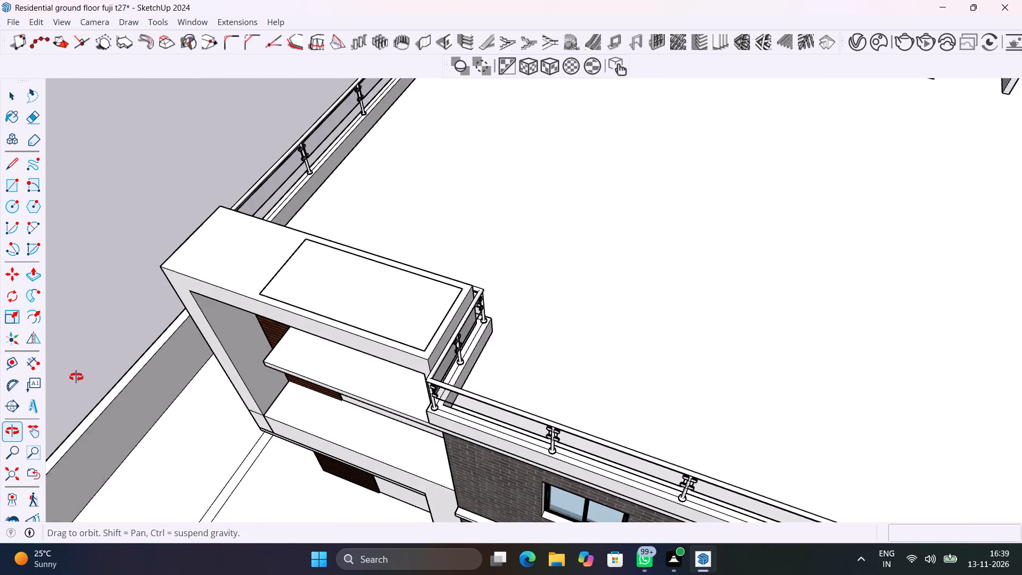
{"action": "middle_click_drag", "start_coordinate": [76, 377], "coordinate": [230, 354]}
{"action": "scroll", "coordinate": [369, 315], "scroll_direction": "up", "scroll_amount": 9}
{"action": "middle_click_drag", "start_coordinate": [438, 292], "coordinate": [380, 315]}
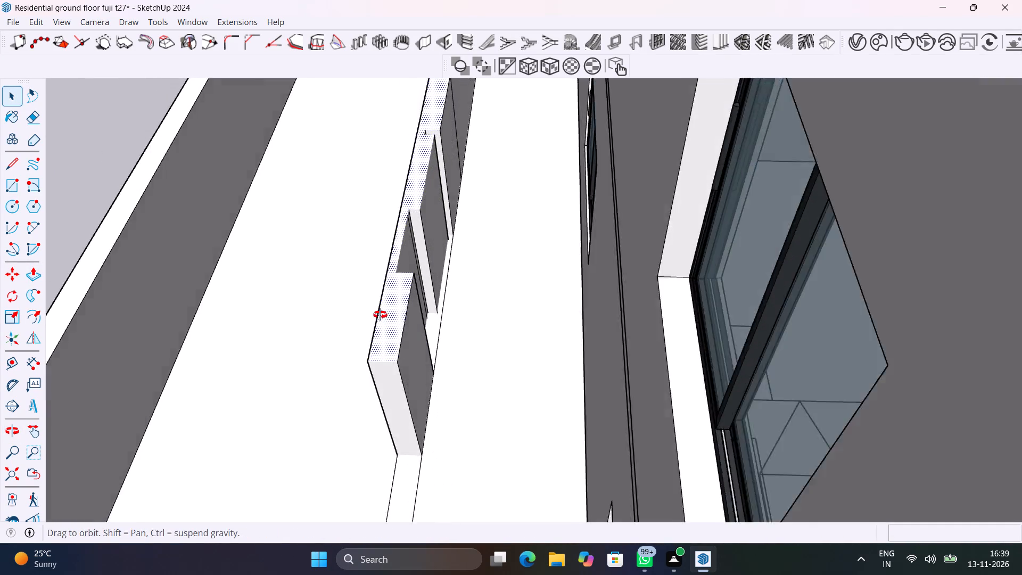
{"action": "middle_click_drag", "start_coordinate": [380, 315], "coordinate": [376, 325]}
{"action": "left_click", "coordinate": [411, 258]}
{"action": "scroll", "coordinate": [411, 258], "scroll_direction": "up", "scroll_amount": 5}
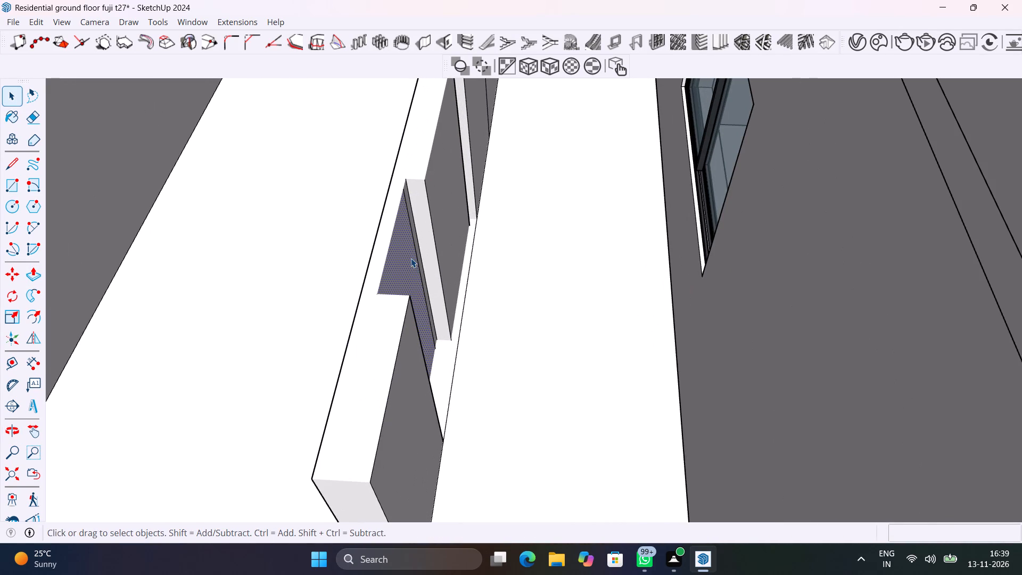
{"action": "key", "text": "p"}
{"action": "left_click", "coordinate": [411, 258]}
{"action": "left_click", "coordinate": [412, 317]}
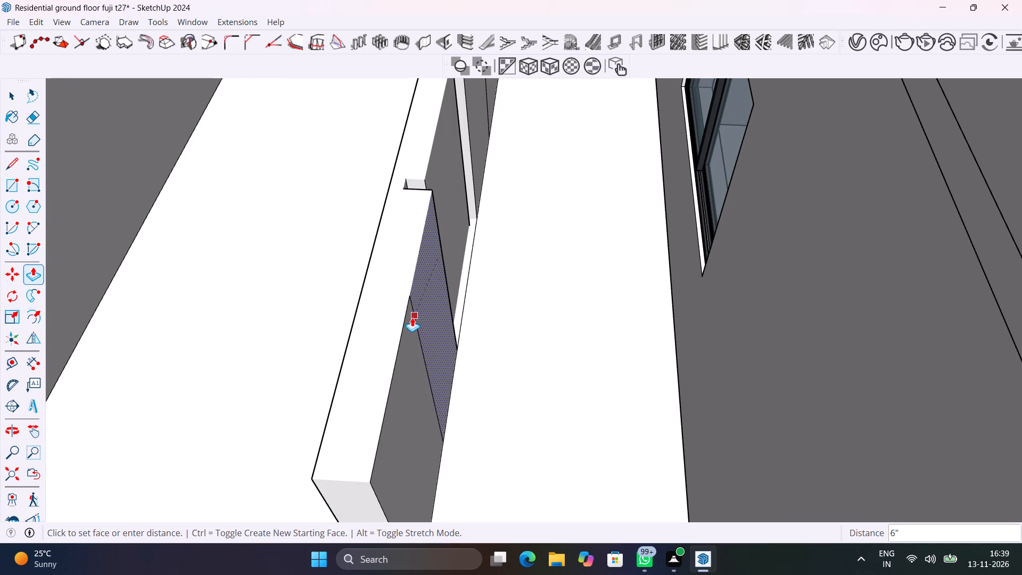
Push/pull the adjoining recessed faces flush with the new wall's house-side face.
{"action": "scroll", "coordinate": [422, 189], "scroll_direction": "up", "scroll_amount": 9}
{"action": "middle_click_drag", "start_coordinate": [422, 188], "coordinate": [409, 313]}
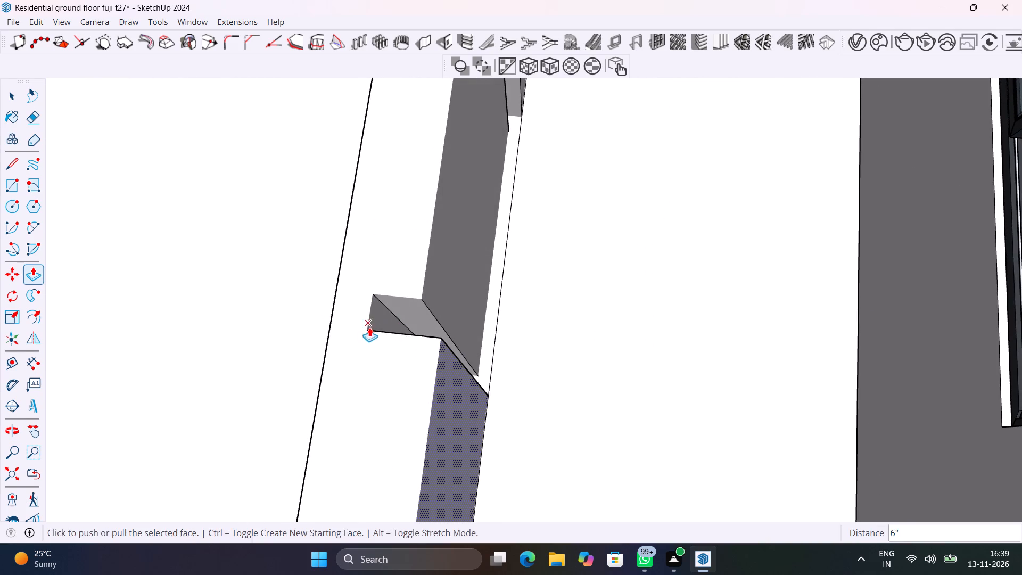
{"action": "key", "text": "space"}
{"action": "scroll", "coordinate": [381, 324], "scroll_direction": "up", "scroll_amount": 6}
{"action": "left_click", "coordinate": [380, 323]}
{"action": "key", "text": "p"}
{"action": "double_click", "coordinate": [380, 323]}
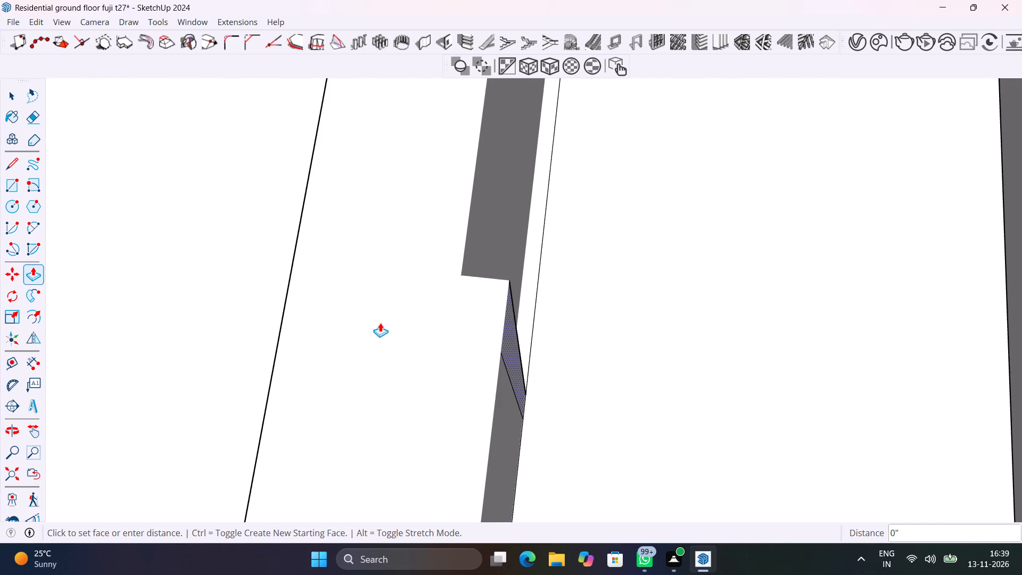
{"action": "scroll", "coordinate": [380, 323], "scroll_direction": "down", "scroll_amount": 7}
{"action": "key", "text": "space"}
{"action": "left_click", "coordinate": [454, 251]}
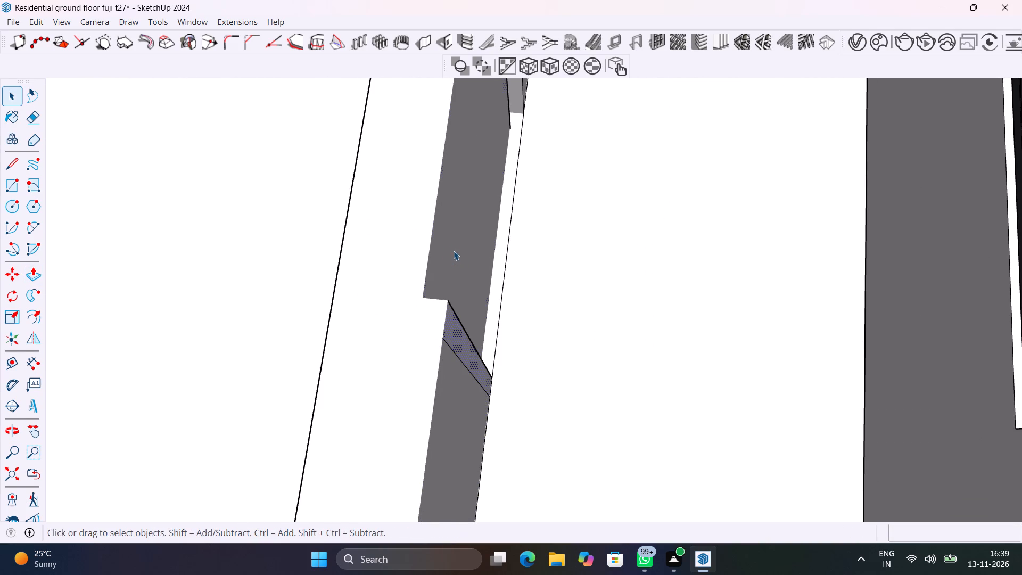
{"action": "key", "text": "p"}
{"action": "double_click", "coordinate": [454, 251]}
{"action": "left_click", "coordinate": [454, 251]}
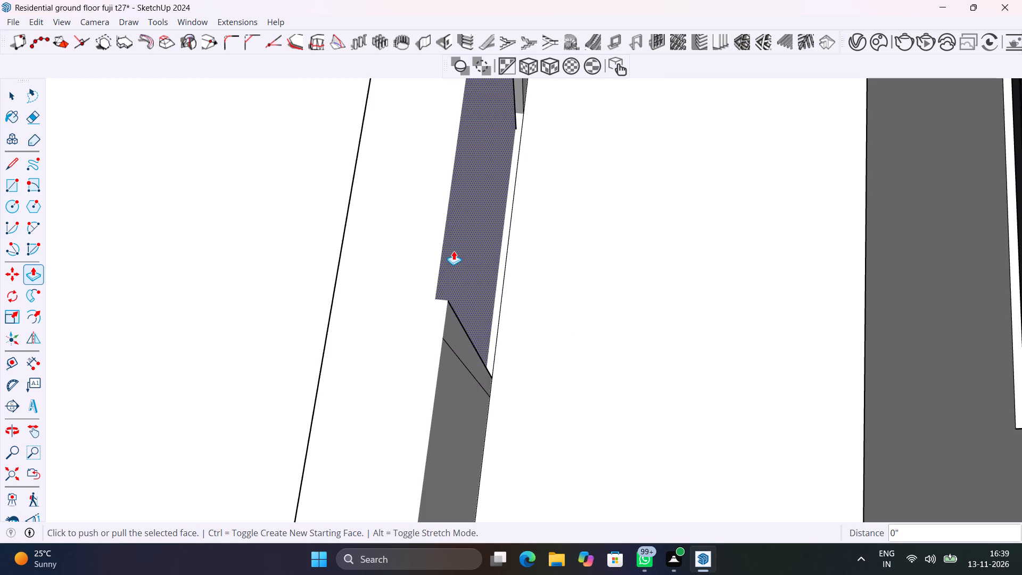
{"action": "left_click", "coordinate": [448, 366]}
{"action": "key", "text": "space"}
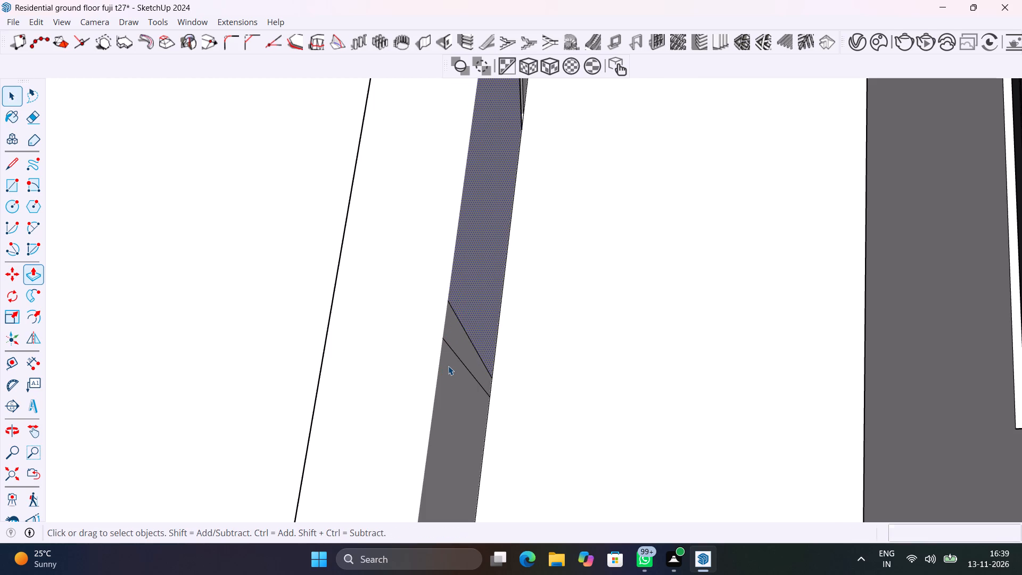
Erase the leftover seam lines between the filled portions on the wall's house-side face.
{"action": "key", "text": "e"}
{"action": "left_click_drag", "start_coordinate": [448, 366], "coordinate": [454, 333]}
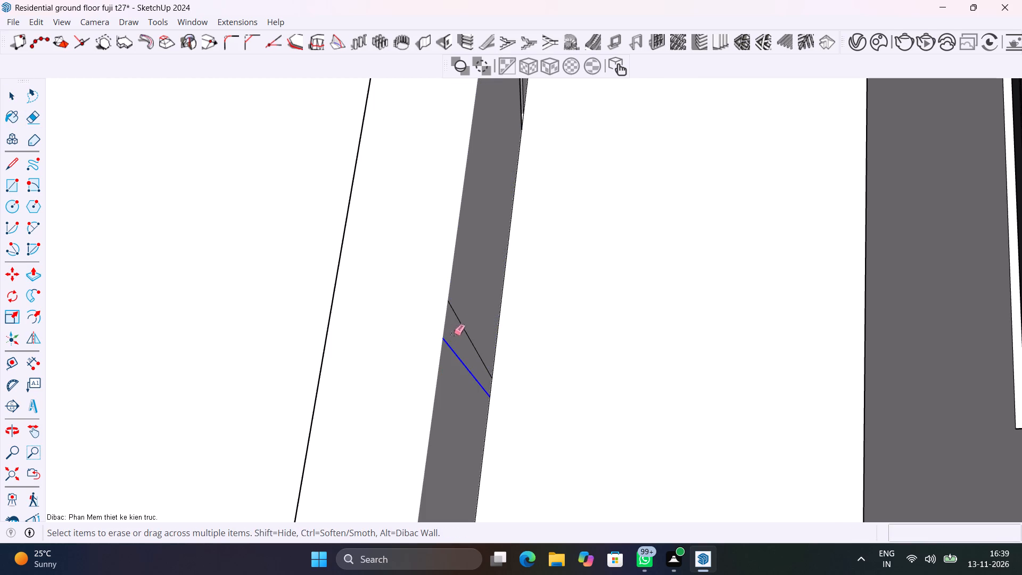
{"action": "left_click_drag", "start_coordinate": [454, 333], "coordinate": [460, 319]}
Push/pull the remaining notch farther along the new wall 6" so it meets the house-side face.
{"action": "scroll", "coordinate": [464, 315], "scroll_direction": "down", "scroll_amount": 12}
{"action": "scroll", "coordinate": [484, 166], "scroll_direction": "up", "scroll_amount": 4}
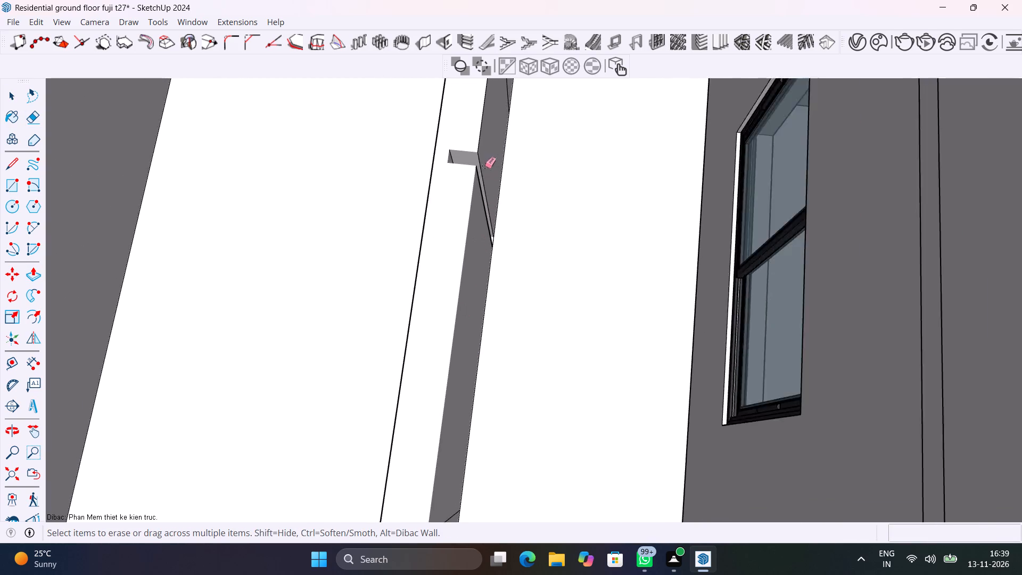
{"action": "scroll", "coordinate": [484, 166], "scroll_direction": "up", "scroll_amount": 3}
{"action": "key", "text": "space"}
{"action": "scroll", "coordinate": [408, 163], "scroll_direction": "up", "scroll_amount": 10}
{"action": "left_click", "coordinate": [473, 155]}
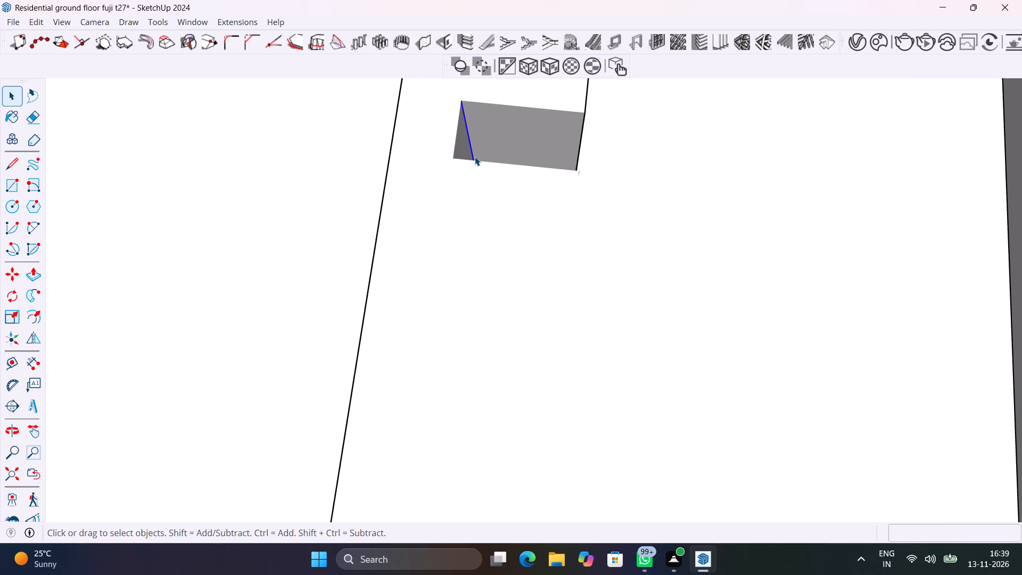
{"action": "middle_click_drag", "start_coordinate": [439, 228], "coordinate": [376, 323]}
{"action": "scroll", "coordinate": [376, 323], "scroll_direction": "down", "scroll_amount": 1}
{"action": "middle_click_drag", "start_coordinate": [341, 210], "coordinate": [131, 306], "text": "shift"}
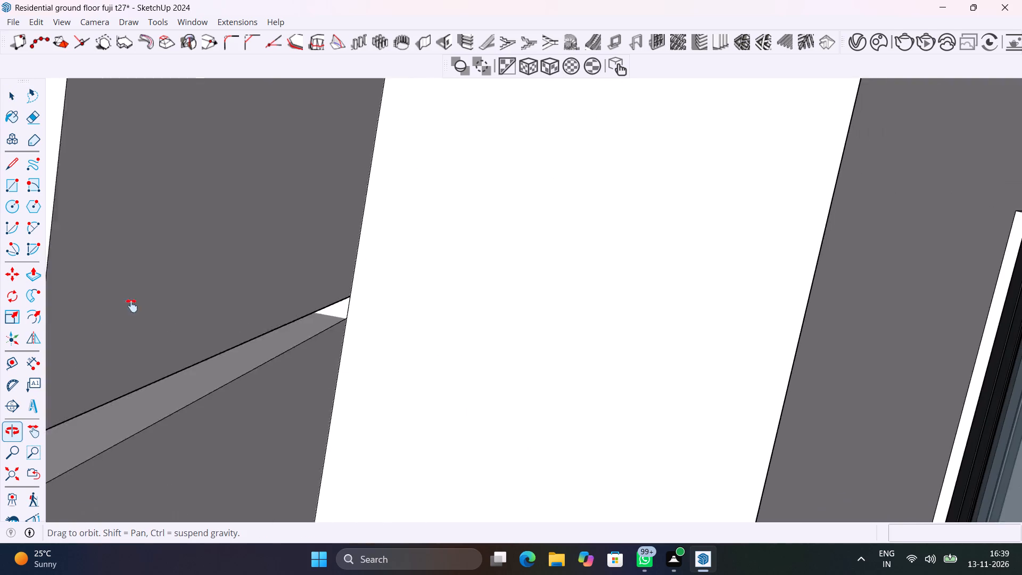
{"action": "middle_click_drag", "start_coordinate": [131, 306], "coordinate": [284, 182], "text": "shift"}
{"action": "scroll", "coordinate": [248, 235], "scroll_direction": "down", "scroll_amount": 6}
{"action": "scroll", "coordinate": [116, 306], "scroll_direction": "up", "scroll_amount": 5}
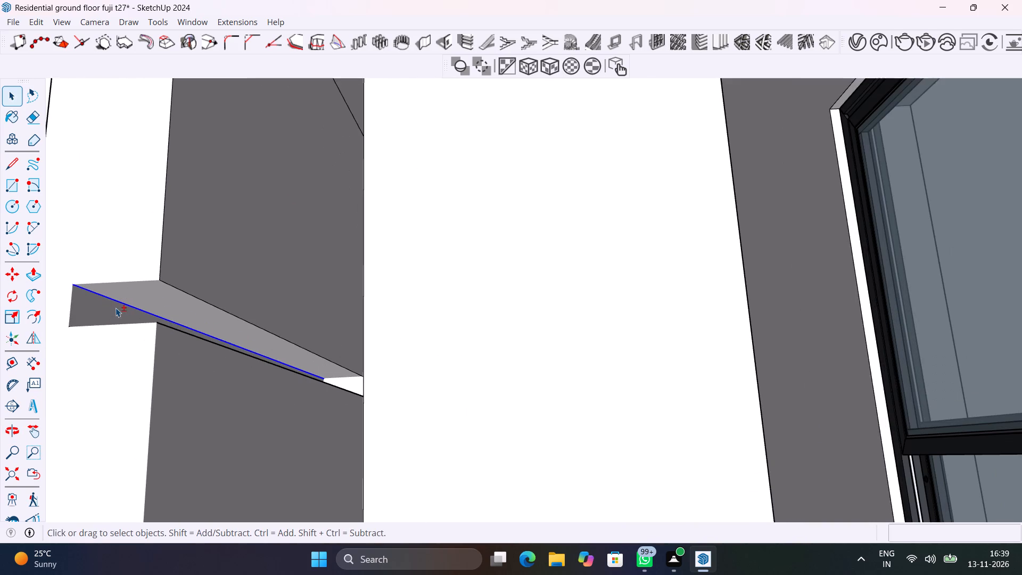
{"action": "left_click_drag", "start_coordinate": [115, 307], "coordinate": [115, 312]}
{"action": "left_click", "coordinate": [115, 313]}
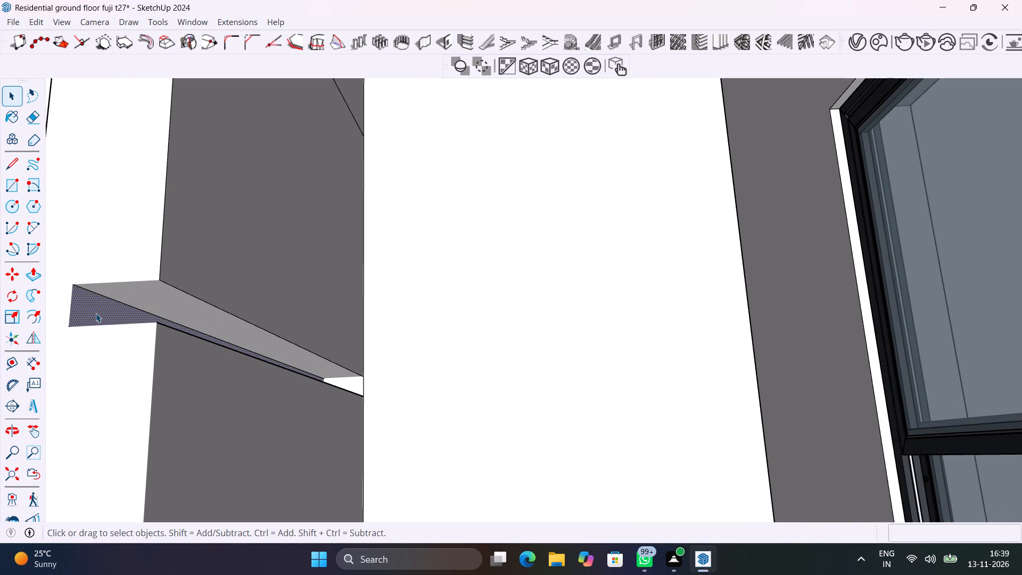
{"action": "key", "text": "p"}
{"action": "left_click", "coordinate": [96, 313]}
{"action": "left_click", "coordinate": [178, 373]}
Erase the remaining seam lines on the house-side face, around the filled notch and near the wall's free end.
{"action": "middle_click_drag", "start_coordinate": [187, 343], "coordinate": [188, 343], "text": "shift"}
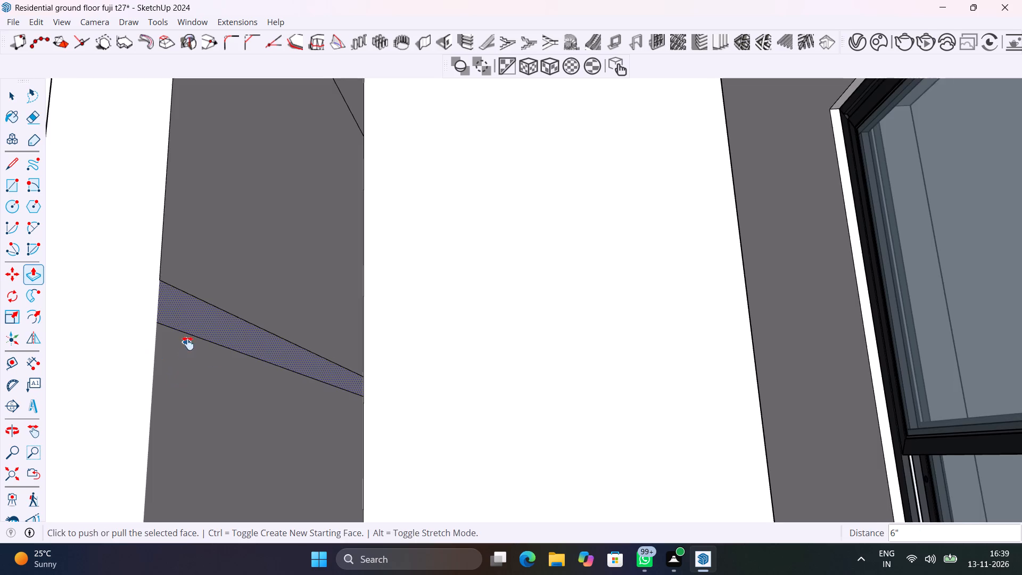
{"action": "middle_click_drag", "start_coordinate": [188, 343], "coordinate": [312, 574], "text": "shift"}
{"action": "scroll", "coordinate": [367, 53], "scroll_direction": "down", "scroll_amount": 6}
{"action": "scroll", "coordinate": [347, 196], "scroll_direction": "down", "scroll_amount": 15}
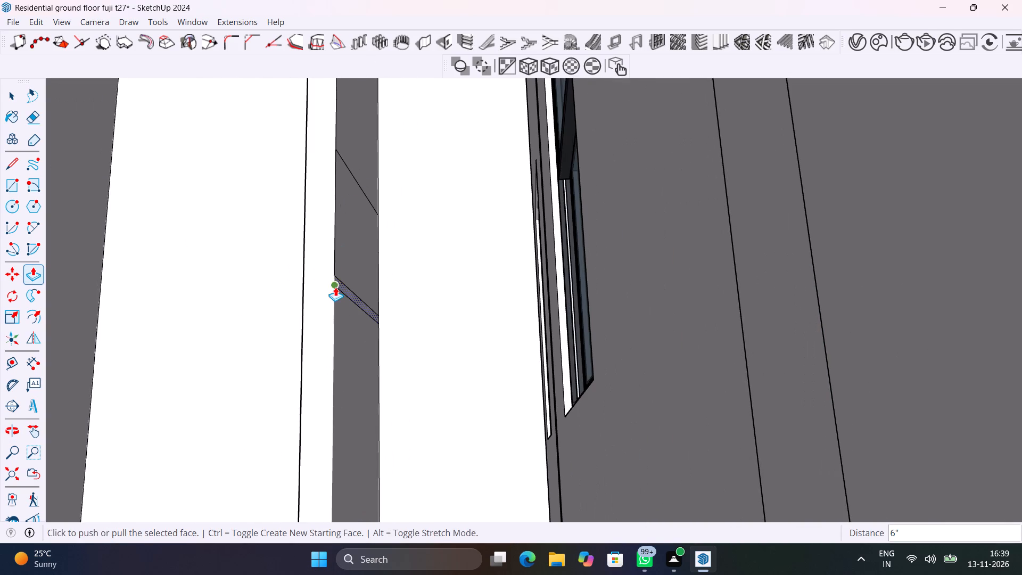
{"action": "key", "text": "space"}
{"action": "key", "text": "e"}
{"action": "left_click_drag", "start_coordinate": [357, 309], "coordinate": [366, 199]}
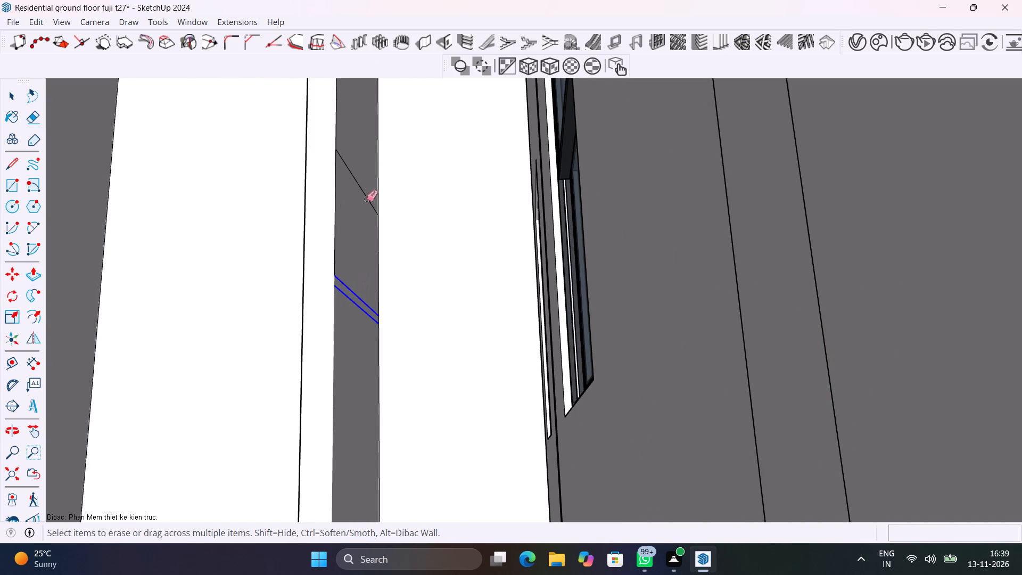
{"action": "left_click_drag", "start_coordinate": [366, 199], "coordinate": [368, 175]}
{"action": "scroll", "coordinate": [368, 213], "scroll_direction": "down", "scroll_amount": 16}
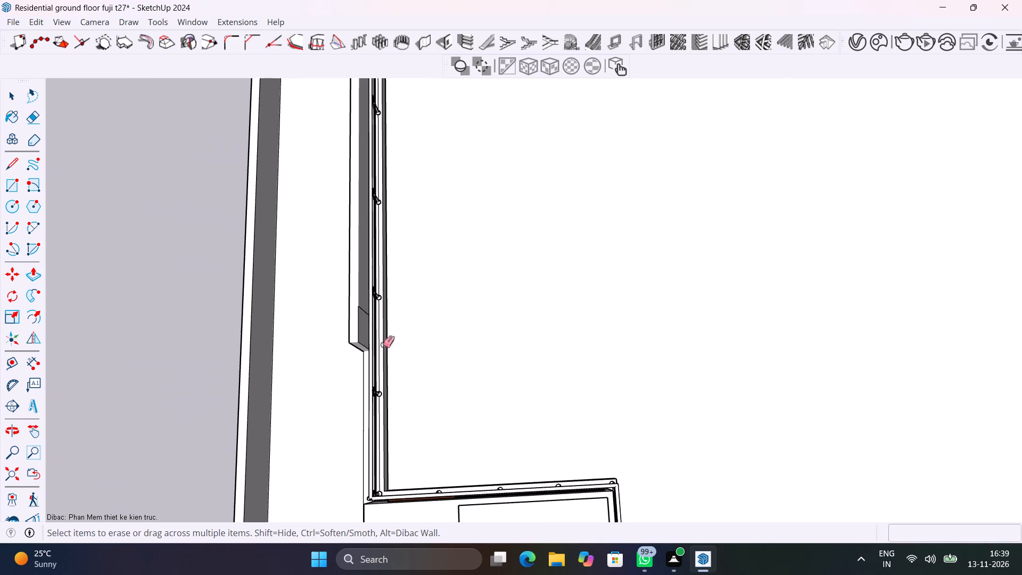
{"action": "scroll", "coordinate": [360, 322], "scroll_direction": "up", "scroll_amount": 10}
{"action": "left_click_drag", "start_coordinate": [368, 309], "coordinate": [365, 282]}
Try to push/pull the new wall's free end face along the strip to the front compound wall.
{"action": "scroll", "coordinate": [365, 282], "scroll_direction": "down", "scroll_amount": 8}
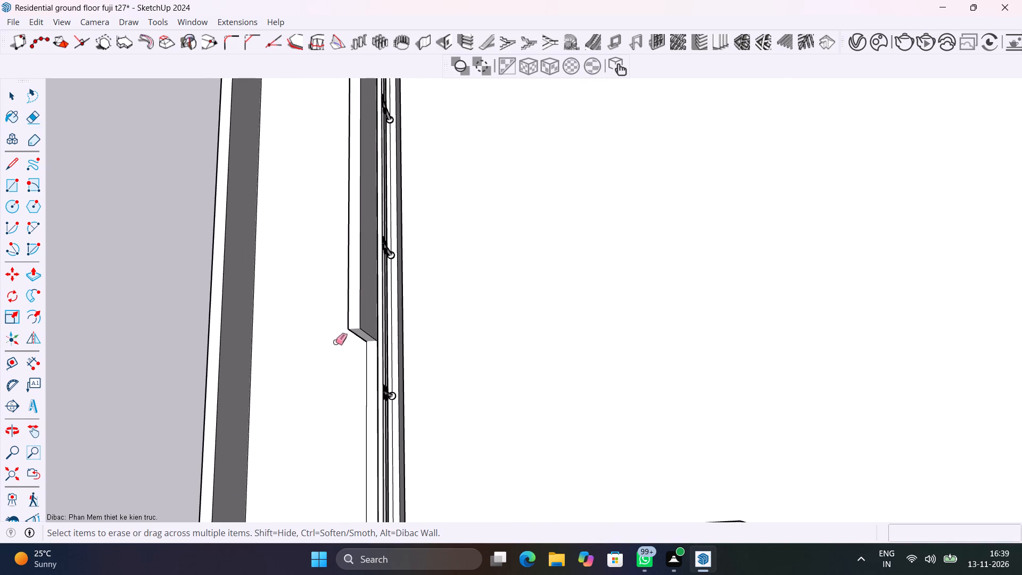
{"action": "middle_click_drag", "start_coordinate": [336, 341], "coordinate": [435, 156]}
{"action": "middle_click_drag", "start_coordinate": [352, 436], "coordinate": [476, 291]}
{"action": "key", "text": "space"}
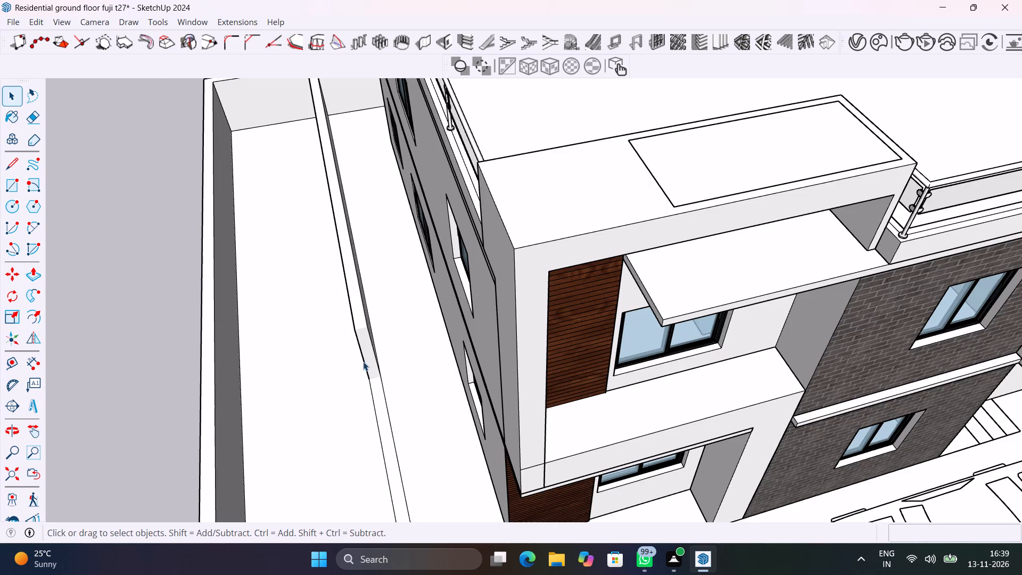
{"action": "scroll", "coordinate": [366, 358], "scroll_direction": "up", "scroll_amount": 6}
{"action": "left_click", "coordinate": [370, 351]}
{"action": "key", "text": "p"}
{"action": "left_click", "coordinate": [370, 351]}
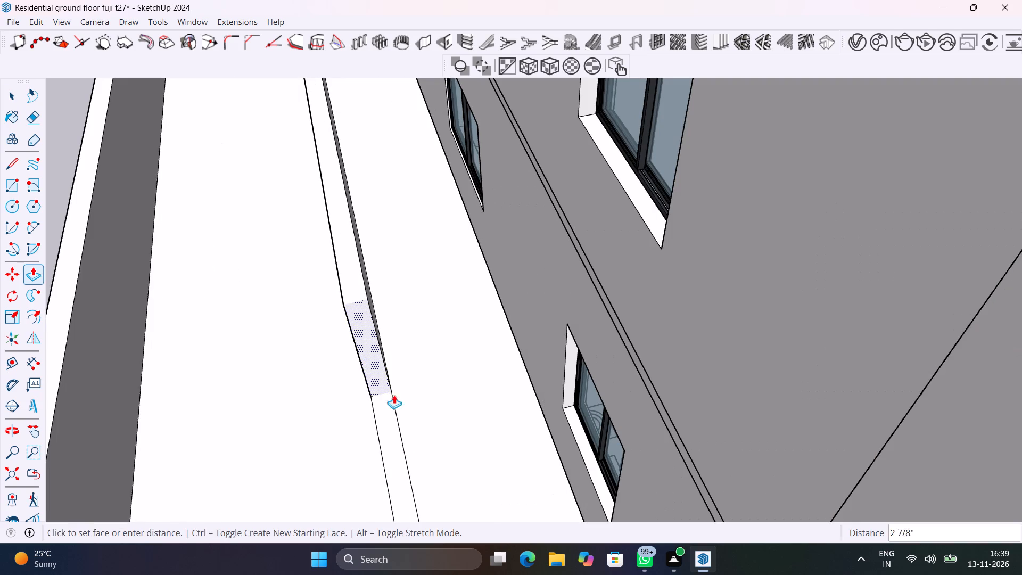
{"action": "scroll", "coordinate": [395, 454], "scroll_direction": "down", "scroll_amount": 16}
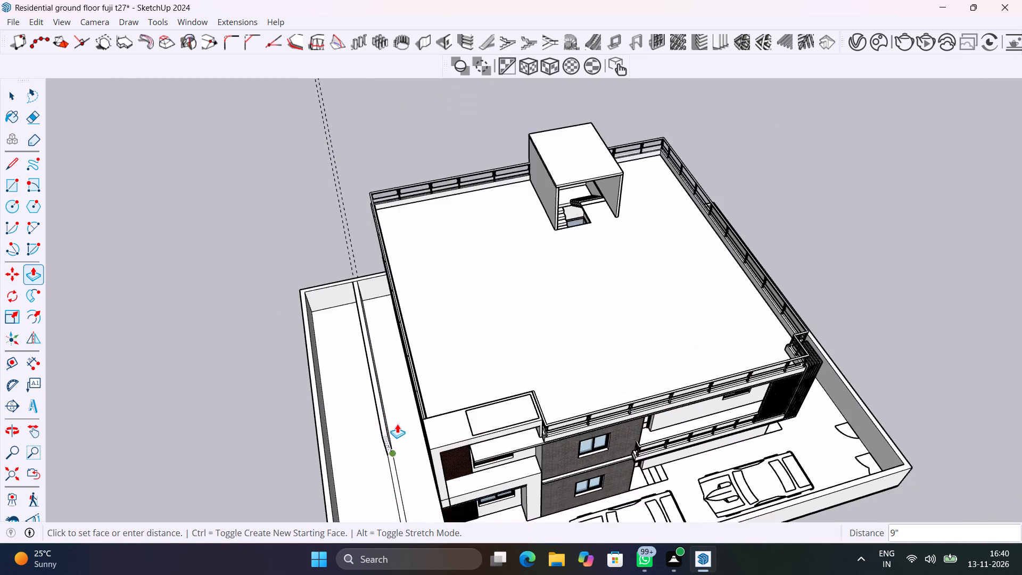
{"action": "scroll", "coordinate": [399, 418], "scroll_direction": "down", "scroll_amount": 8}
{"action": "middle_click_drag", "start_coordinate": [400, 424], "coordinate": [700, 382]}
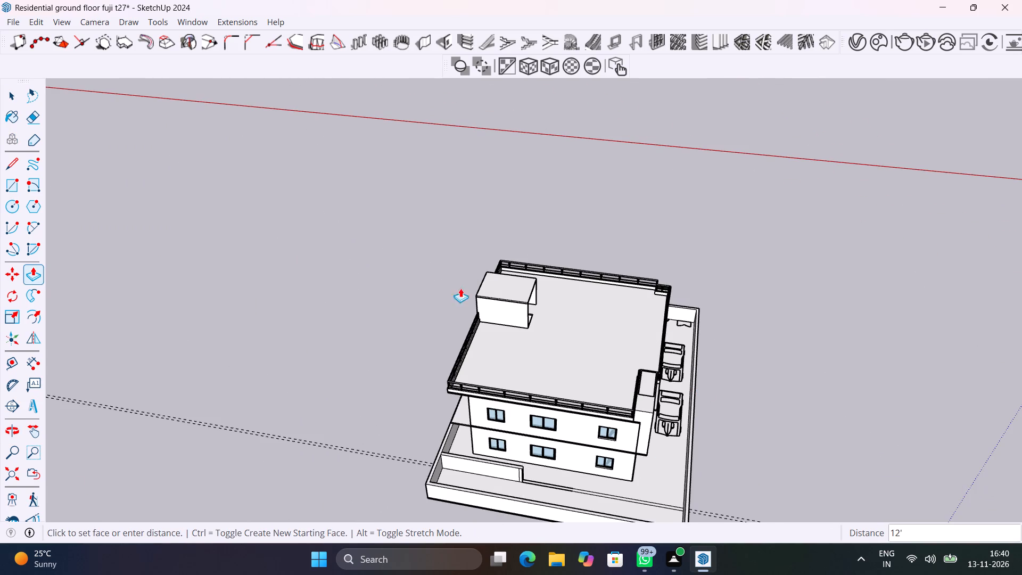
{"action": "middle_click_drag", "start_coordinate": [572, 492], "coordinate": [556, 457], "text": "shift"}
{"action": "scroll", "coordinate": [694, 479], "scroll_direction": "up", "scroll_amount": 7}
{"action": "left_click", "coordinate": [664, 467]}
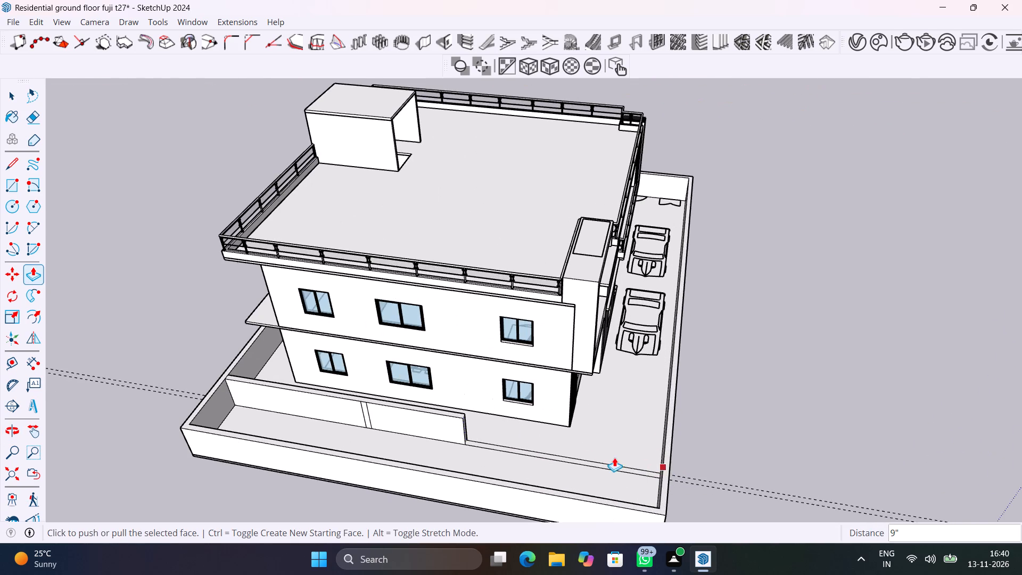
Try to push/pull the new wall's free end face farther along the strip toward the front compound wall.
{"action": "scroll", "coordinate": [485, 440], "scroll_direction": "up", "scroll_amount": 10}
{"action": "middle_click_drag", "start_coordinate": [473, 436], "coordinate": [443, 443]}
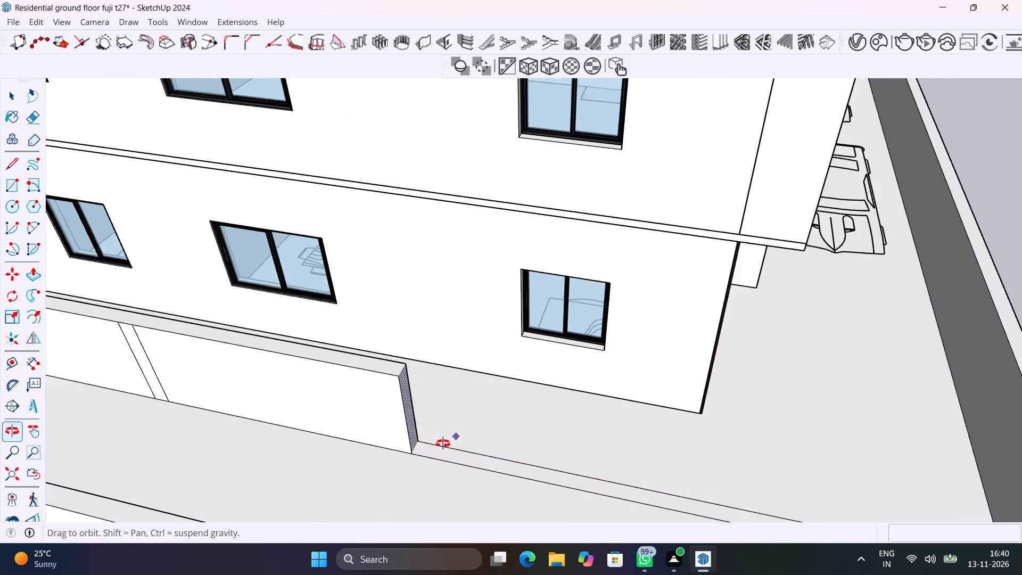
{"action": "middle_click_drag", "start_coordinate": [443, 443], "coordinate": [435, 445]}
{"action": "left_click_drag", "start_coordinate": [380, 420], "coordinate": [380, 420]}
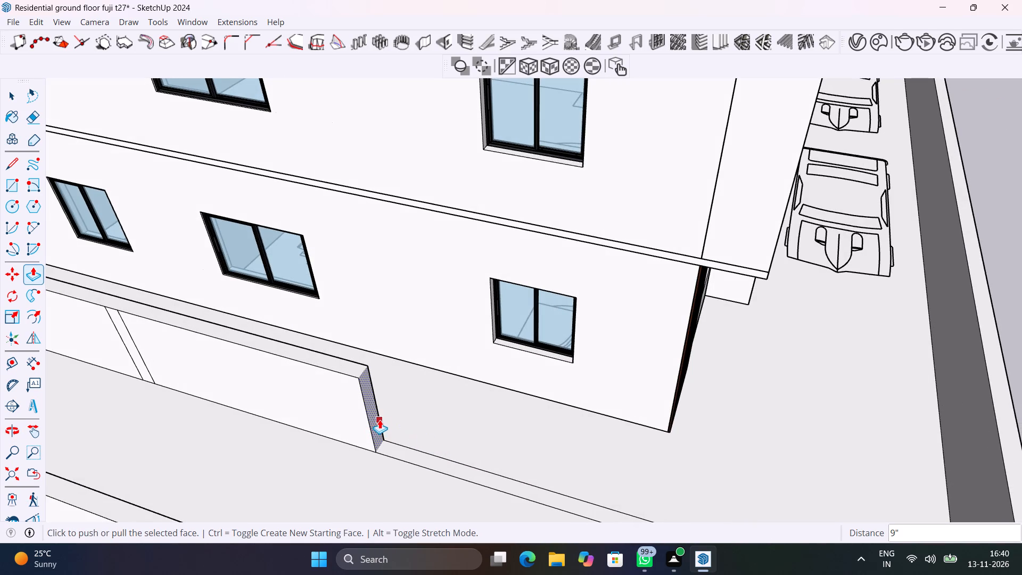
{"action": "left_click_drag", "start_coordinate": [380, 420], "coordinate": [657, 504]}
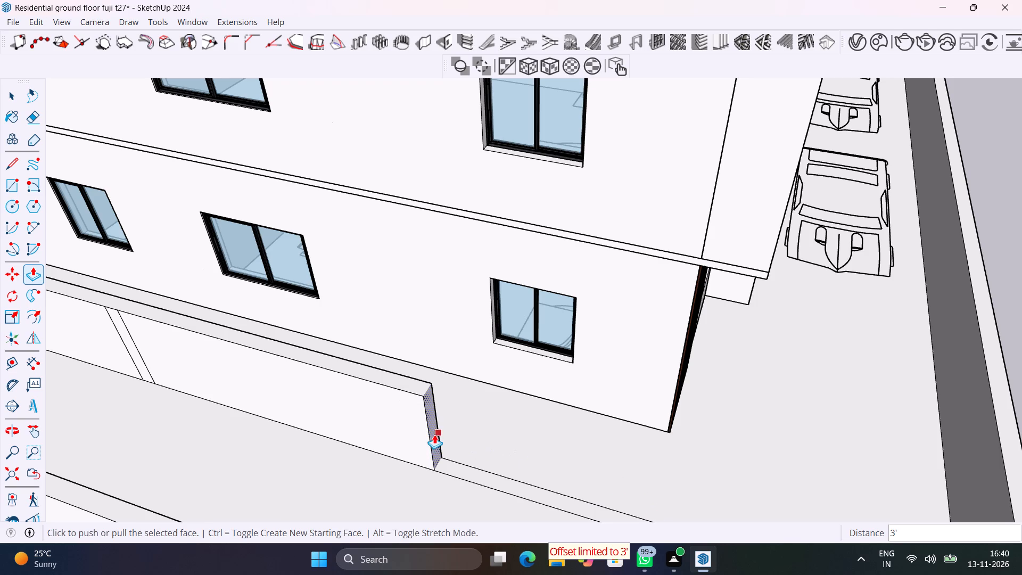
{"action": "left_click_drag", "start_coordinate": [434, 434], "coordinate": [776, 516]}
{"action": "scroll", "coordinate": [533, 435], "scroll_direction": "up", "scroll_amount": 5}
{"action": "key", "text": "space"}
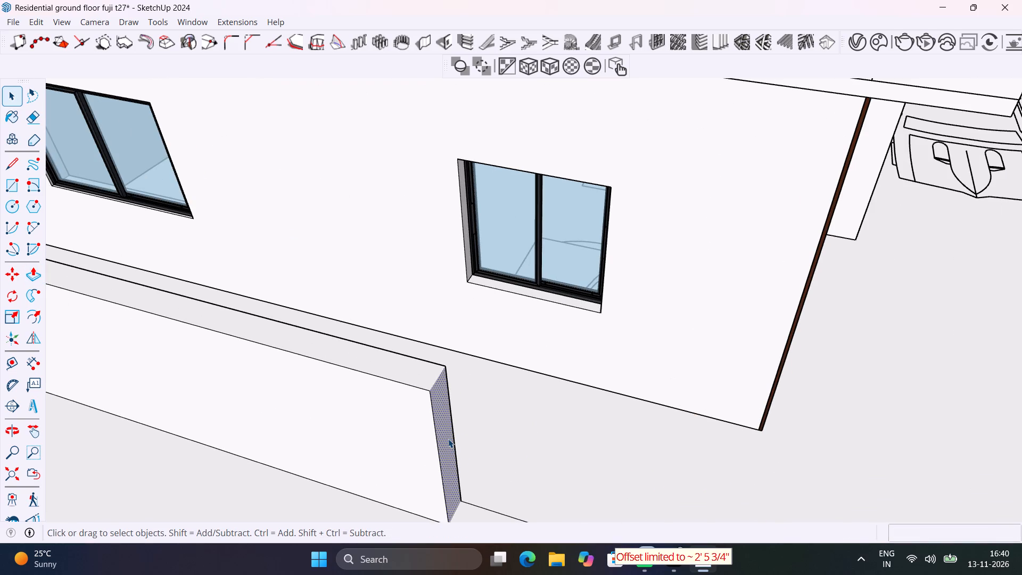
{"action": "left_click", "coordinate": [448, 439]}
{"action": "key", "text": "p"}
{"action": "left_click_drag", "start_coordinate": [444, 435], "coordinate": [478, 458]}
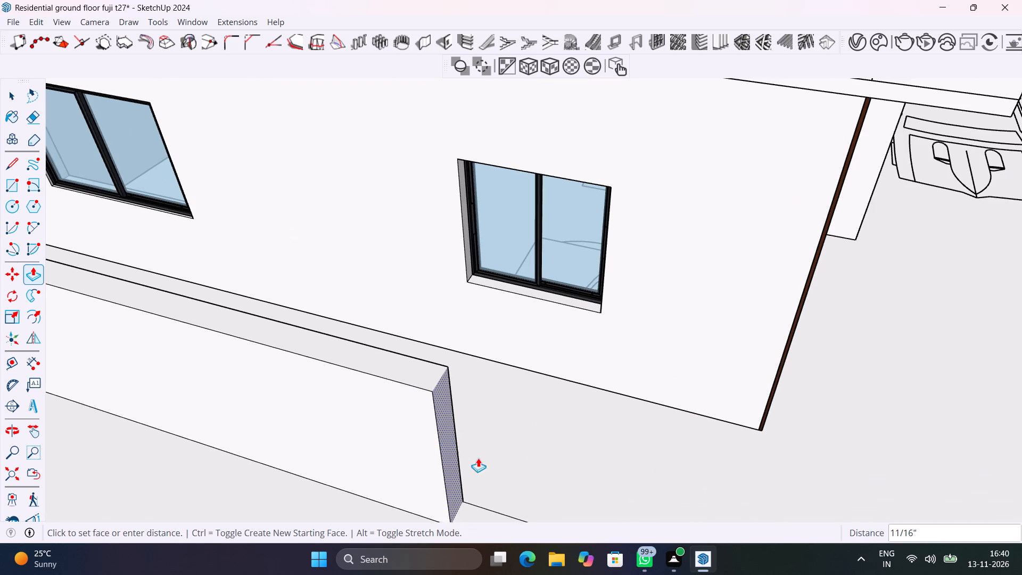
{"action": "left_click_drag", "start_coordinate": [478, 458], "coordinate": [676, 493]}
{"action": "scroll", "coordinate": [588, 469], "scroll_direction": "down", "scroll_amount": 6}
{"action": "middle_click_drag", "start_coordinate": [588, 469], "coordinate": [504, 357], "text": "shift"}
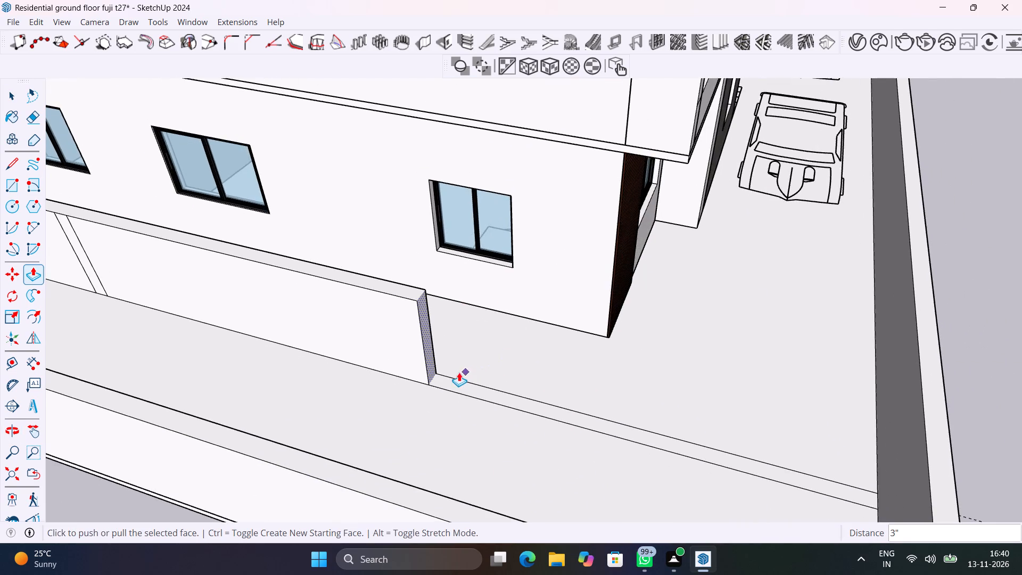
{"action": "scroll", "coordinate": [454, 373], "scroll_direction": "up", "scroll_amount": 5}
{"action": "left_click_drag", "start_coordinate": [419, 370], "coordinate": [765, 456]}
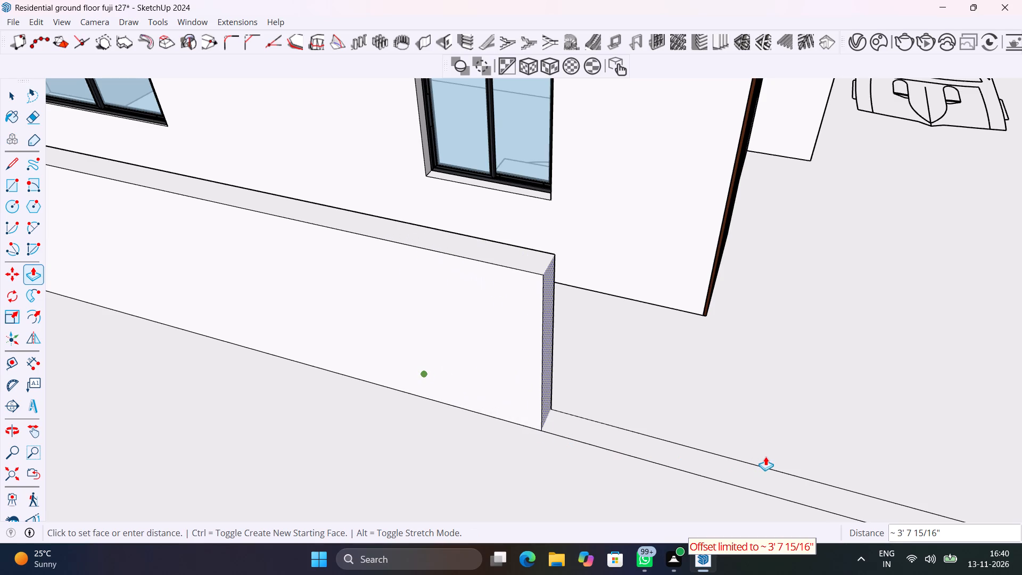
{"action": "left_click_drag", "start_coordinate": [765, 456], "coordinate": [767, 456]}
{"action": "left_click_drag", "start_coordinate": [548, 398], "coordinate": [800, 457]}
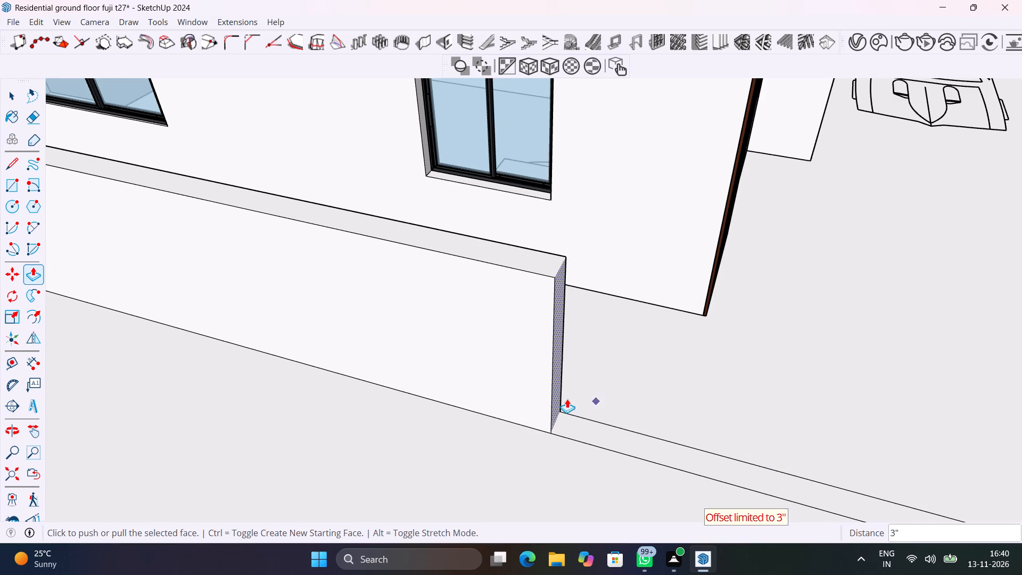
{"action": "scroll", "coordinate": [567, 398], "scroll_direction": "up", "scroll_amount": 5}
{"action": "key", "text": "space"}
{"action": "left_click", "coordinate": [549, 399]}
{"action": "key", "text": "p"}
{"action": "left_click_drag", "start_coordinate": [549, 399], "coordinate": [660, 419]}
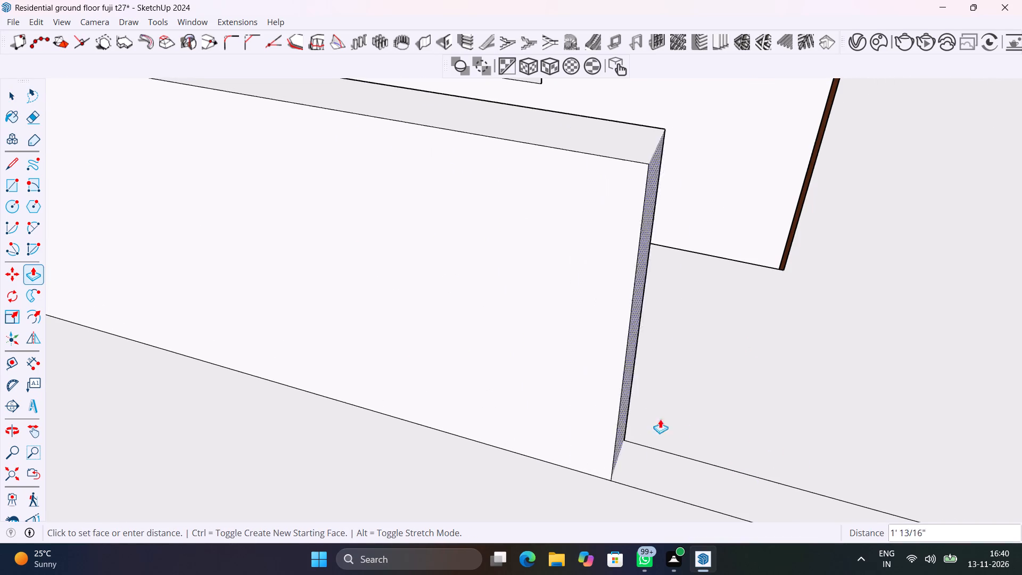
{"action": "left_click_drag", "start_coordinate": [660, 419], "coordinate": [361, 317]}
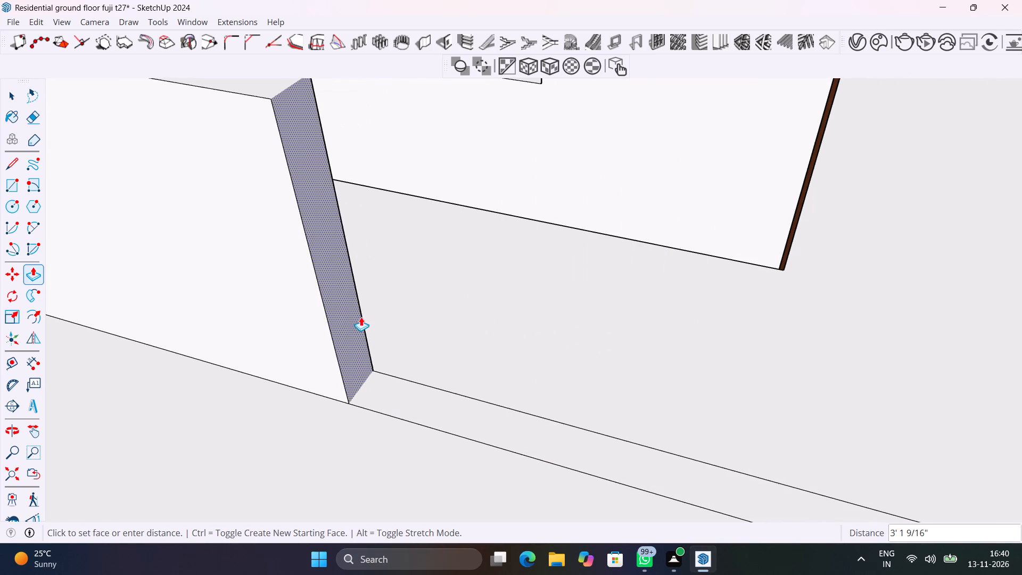
Push/pull the new wall's free end face about 18' 3" so it meets the inner face of the front compound wall.
{"action": "middle_click_drag", "start_coordinate": [361, 316], "coordinate": [194, 258], "text": "shift"}
{"action": "scroll", "coordinate": [194, 258], "scroll_direction": "down", "scroll_amount": 7}
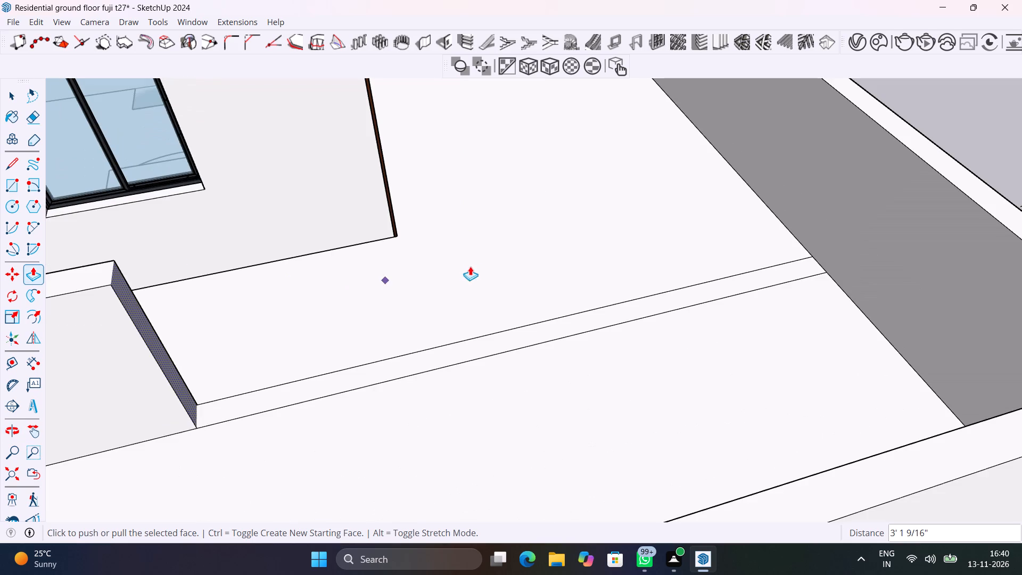
{"action": "scroll", "coordinate": [155, 338], "scroll_direction": "up", "scroll_amount": 5}
{"action": "left_click", "coordinate": [164, 348]}
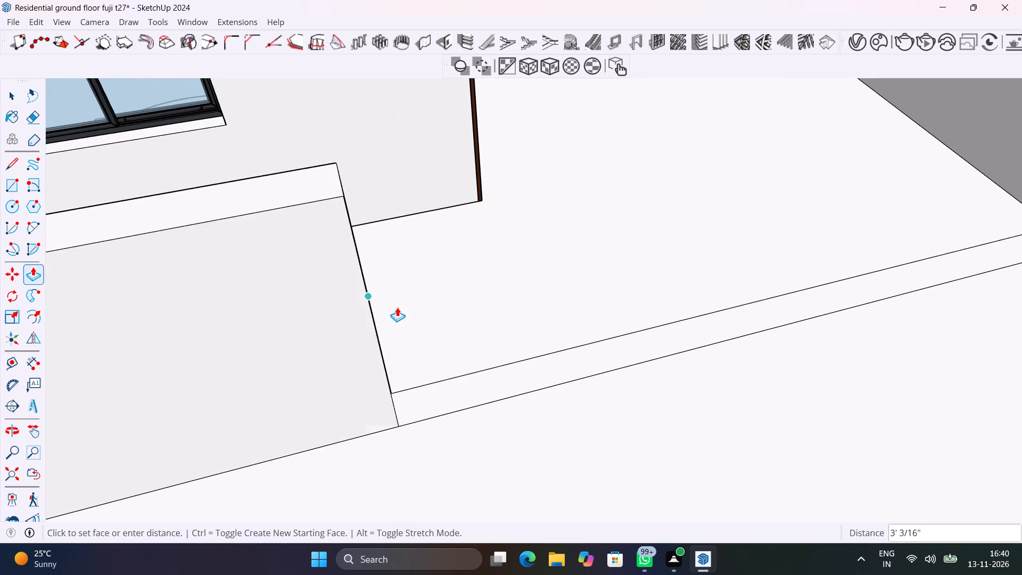
{"action": "middle_click_drag", "start_coordinate": [1021, 211], "coordinate": [485, 267], "text": "shift"}
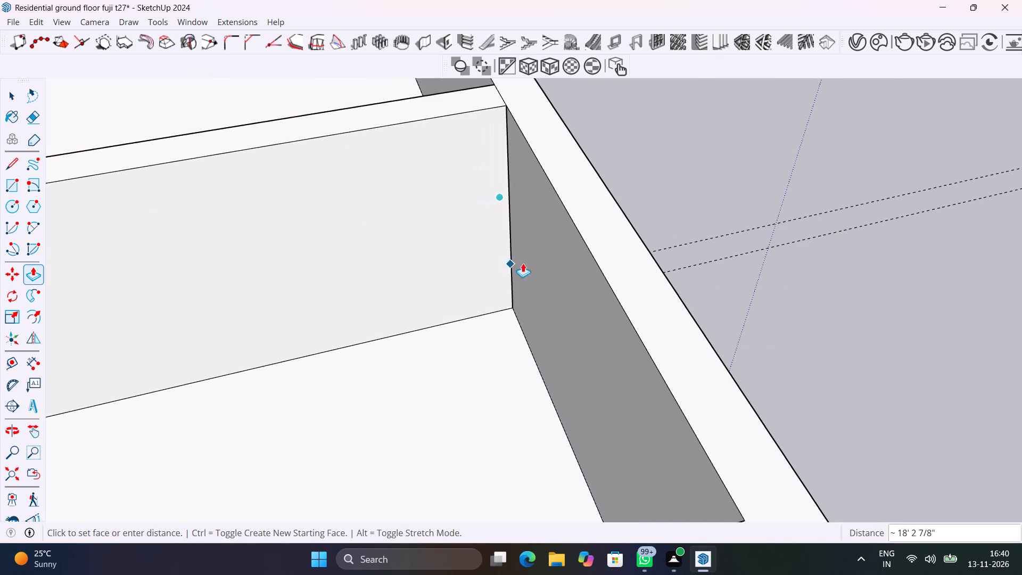
{"action": "left_click", "coordinate": [543, 262]}
{"action": "scroll", "coordinate": [458, 377], "scroll_direction": "down", "scroll_amount": 13}
{"action": "key", "text": "space"}
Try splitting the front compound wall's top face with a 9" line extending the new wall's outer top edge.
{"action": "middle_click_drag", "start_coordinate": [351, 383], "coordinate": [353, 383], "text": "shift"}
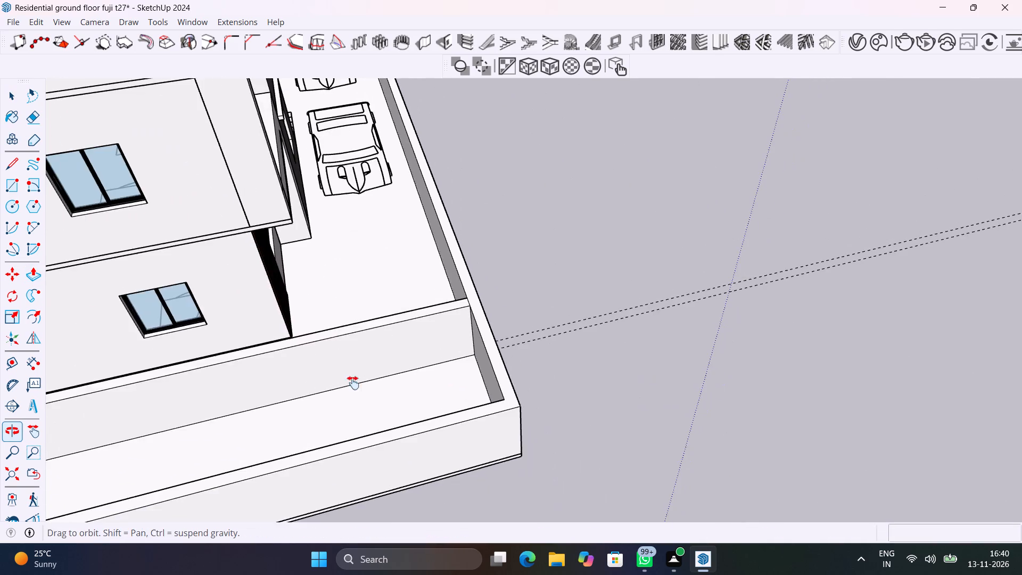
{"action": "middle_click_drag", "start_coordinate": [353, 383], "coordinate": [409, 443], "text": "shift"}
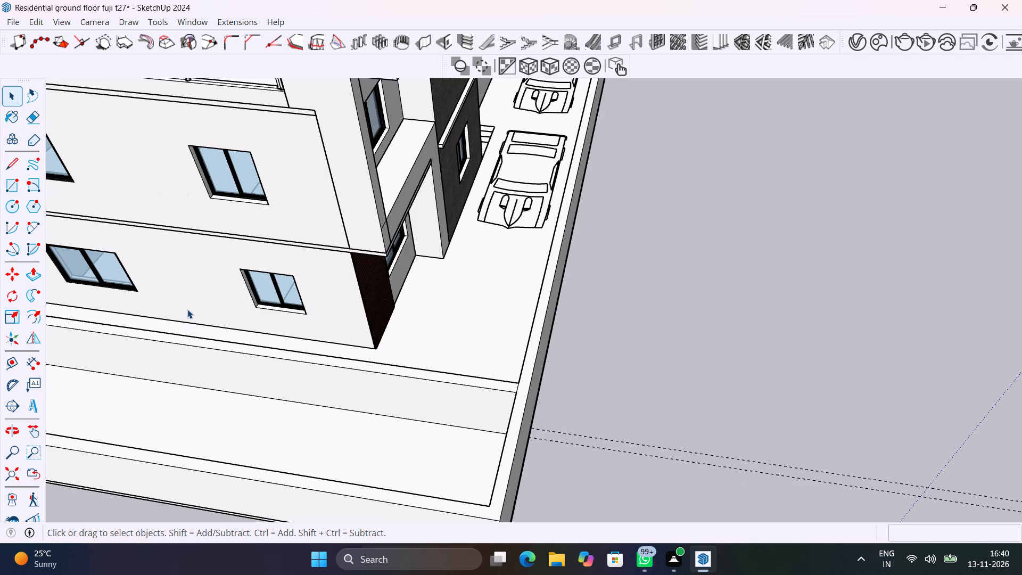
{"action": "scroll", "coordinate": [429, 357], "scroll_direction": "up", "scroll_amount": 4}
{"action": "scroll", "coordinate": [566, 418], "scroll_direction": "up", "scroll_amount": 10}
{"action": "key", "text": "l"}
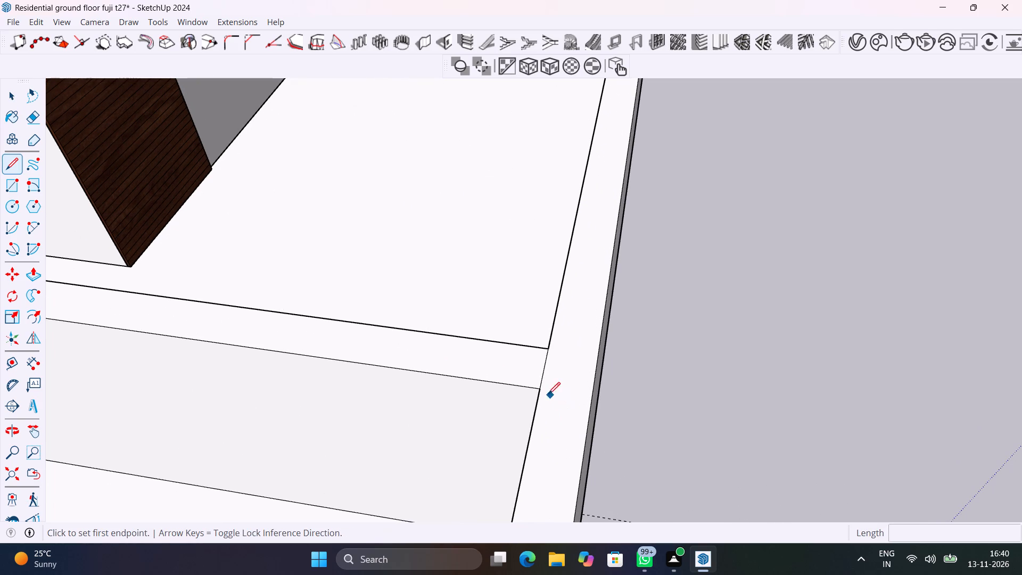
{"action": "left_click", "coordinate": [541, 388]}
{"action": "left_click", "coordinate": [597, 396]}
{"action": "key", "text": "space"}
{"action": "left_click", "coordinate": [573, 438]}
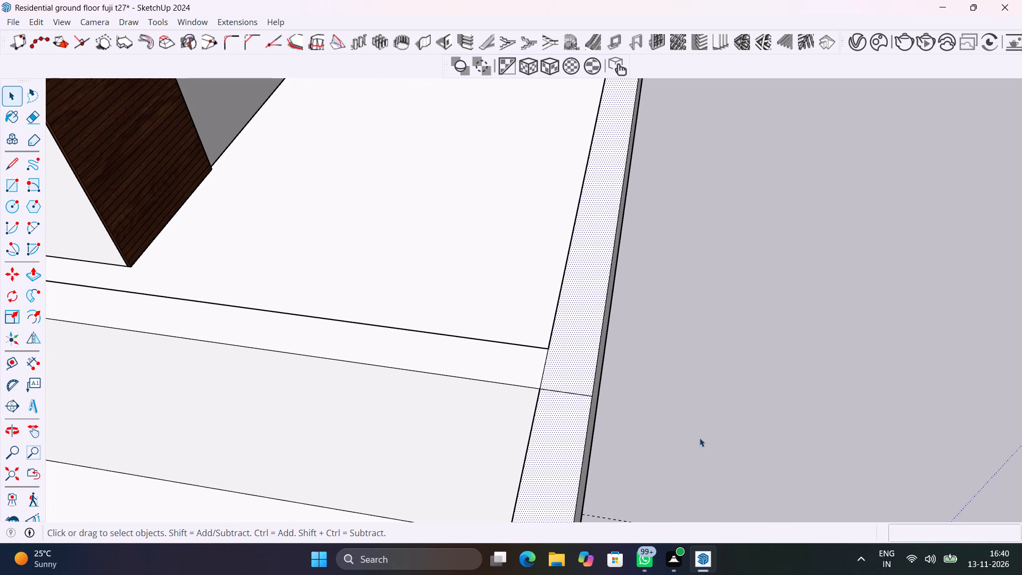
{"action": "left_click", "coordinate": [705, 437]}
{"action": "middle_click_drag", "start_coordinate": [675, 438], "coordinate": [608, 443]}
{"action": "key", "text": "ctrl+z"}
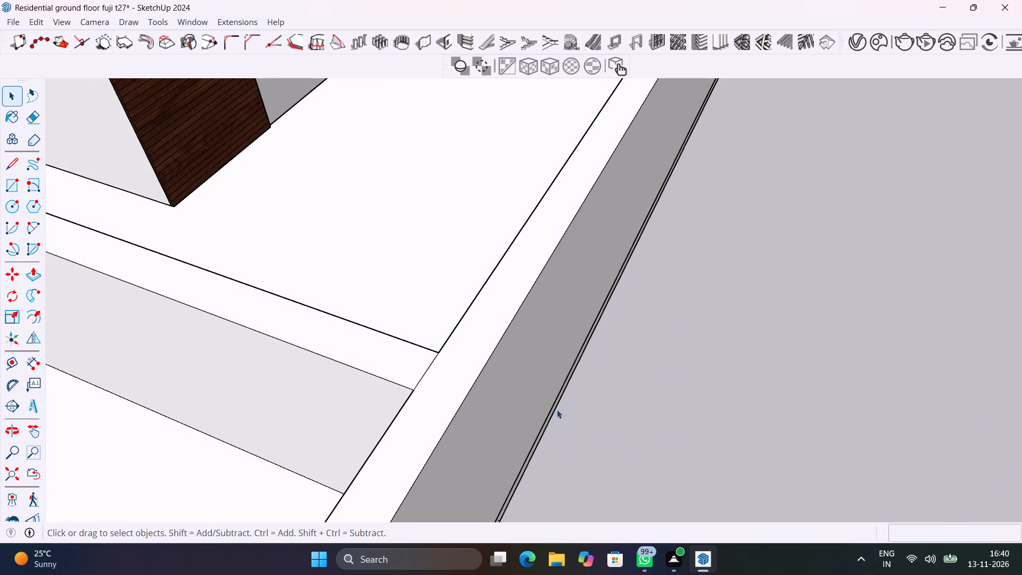
Check which faces and edges are connected to the front compound wall's top and outer faces by selecting them.
{"action": "double_click", "coordinate": [449, 402]}
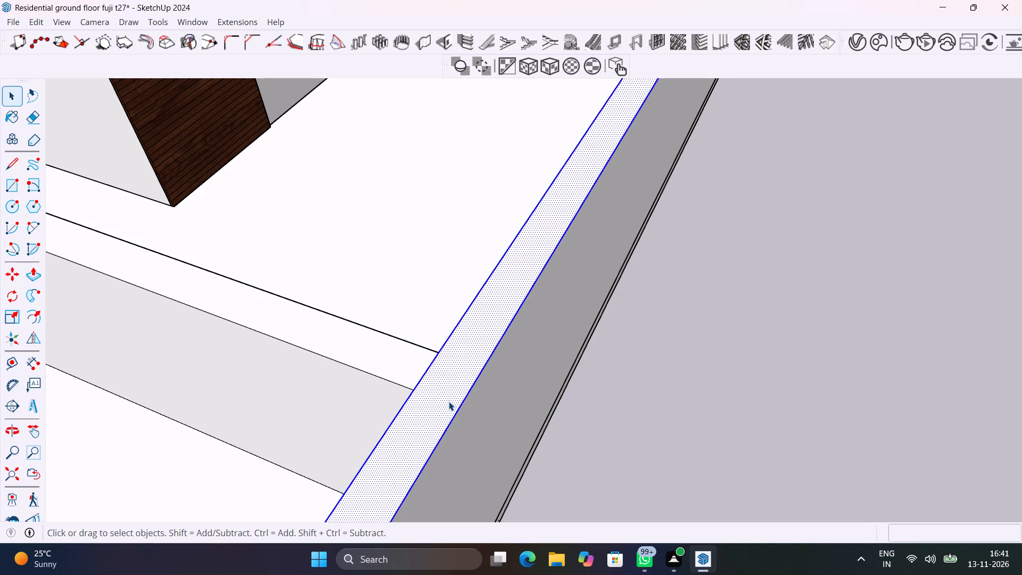
{"action": "middle_click_drag", "start_coordinate": [446, 401], "coordinate": [319, 390]}
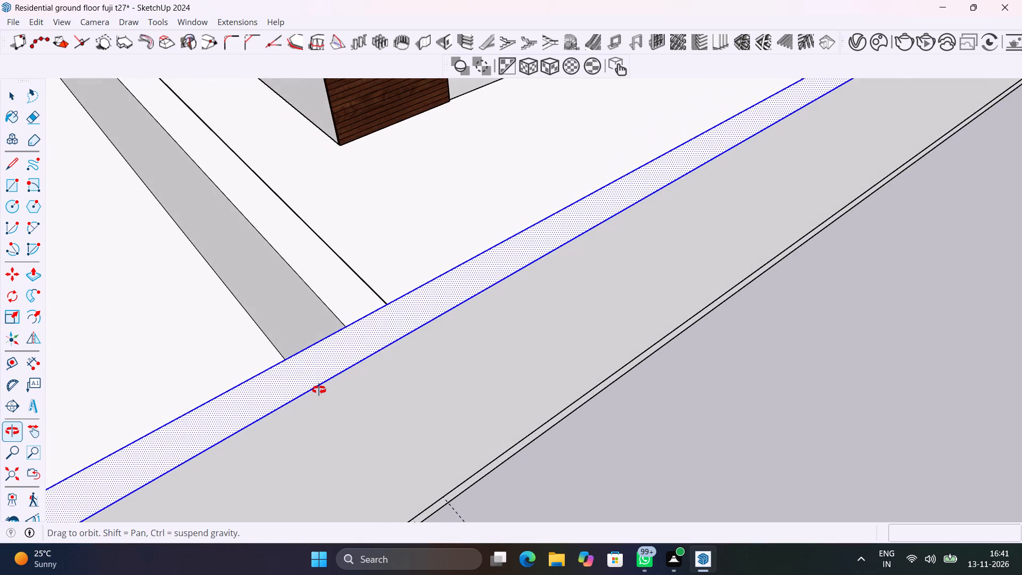
{"action": "middle_click_drag", "start_coordinate": [319, 390], "coordinate": [570, 392]}
{"action": "triple_click", "coordinate": [566, 390]}
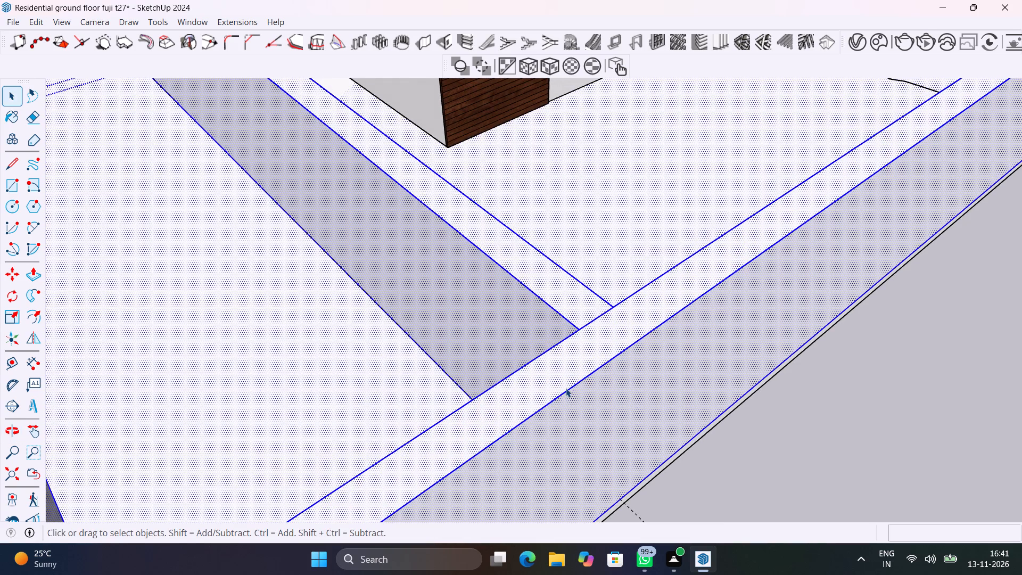
{"action": "left_click", "coordinate": [828, 456]}
{"action": "double_click", "coordinate": [621, 377]}
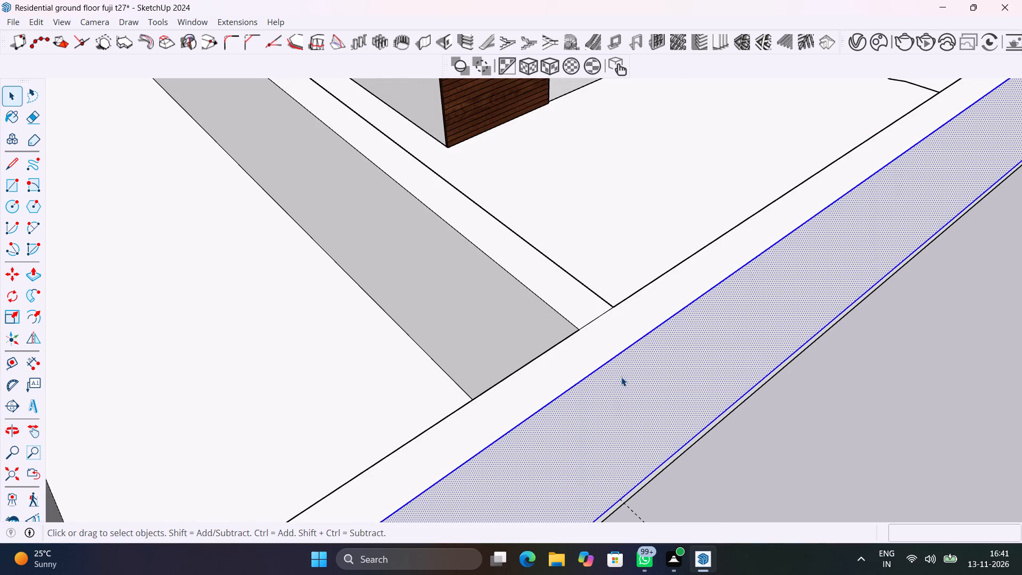
{"action": "triple_click", "coordinate": [602, 364]}
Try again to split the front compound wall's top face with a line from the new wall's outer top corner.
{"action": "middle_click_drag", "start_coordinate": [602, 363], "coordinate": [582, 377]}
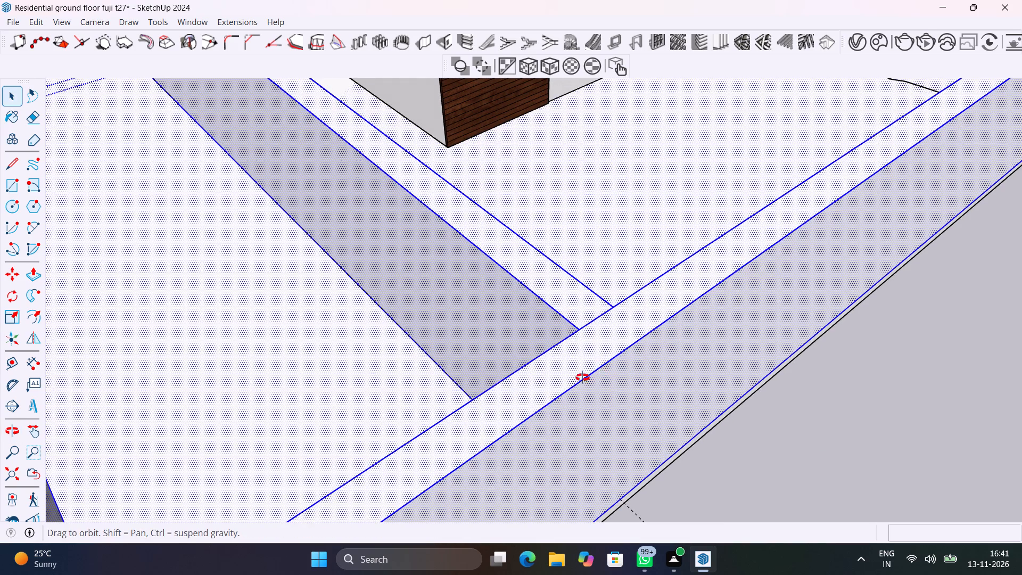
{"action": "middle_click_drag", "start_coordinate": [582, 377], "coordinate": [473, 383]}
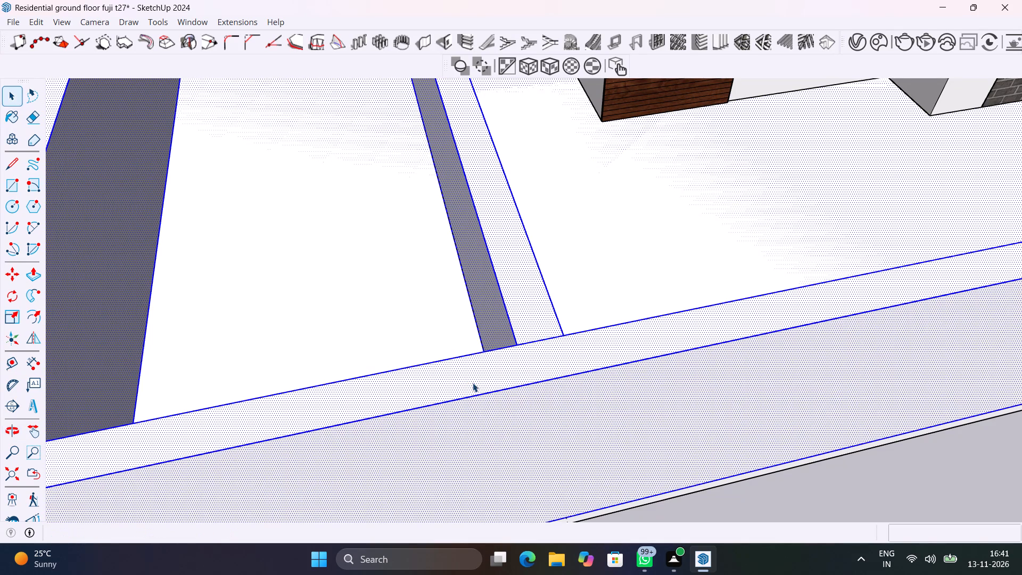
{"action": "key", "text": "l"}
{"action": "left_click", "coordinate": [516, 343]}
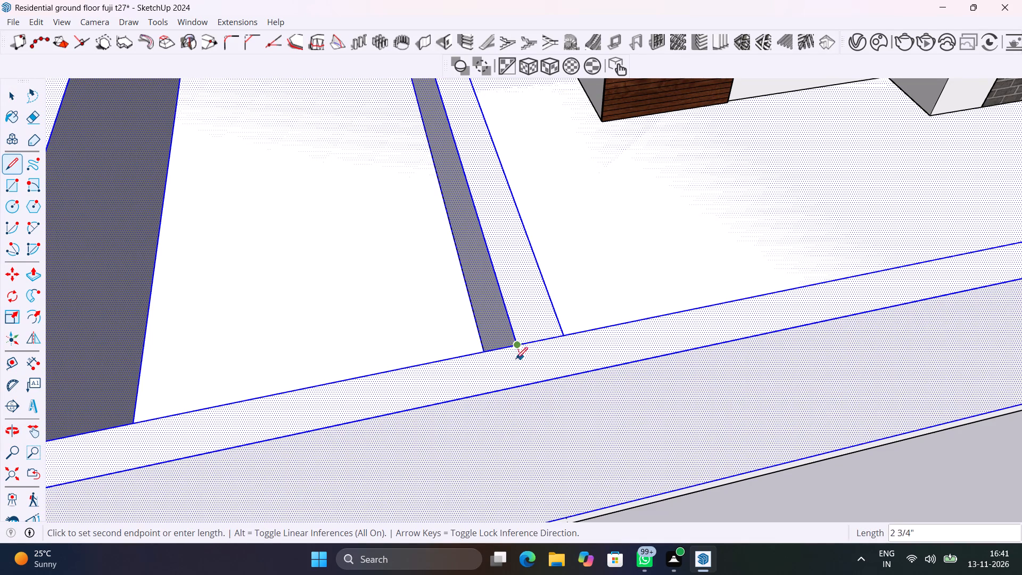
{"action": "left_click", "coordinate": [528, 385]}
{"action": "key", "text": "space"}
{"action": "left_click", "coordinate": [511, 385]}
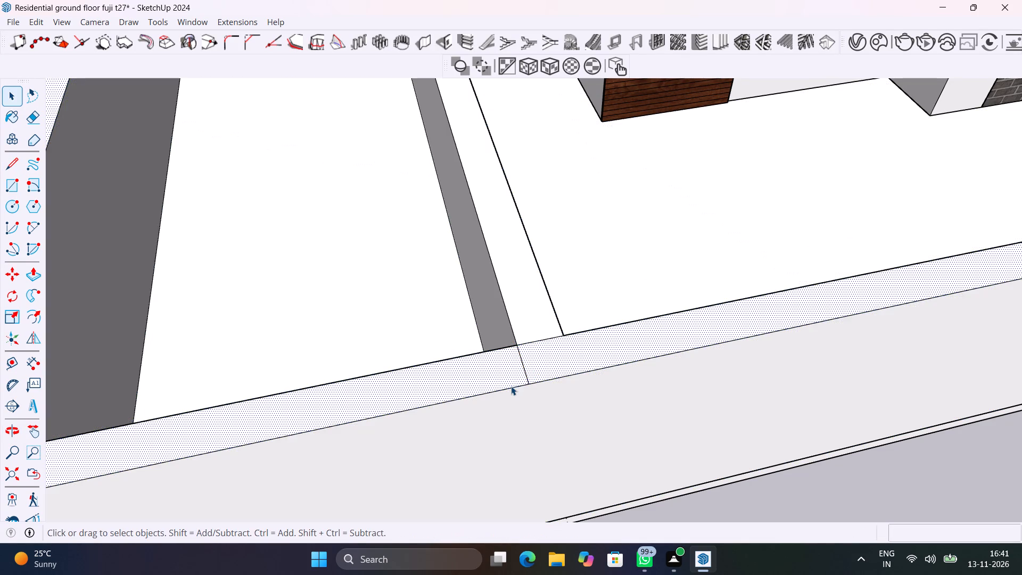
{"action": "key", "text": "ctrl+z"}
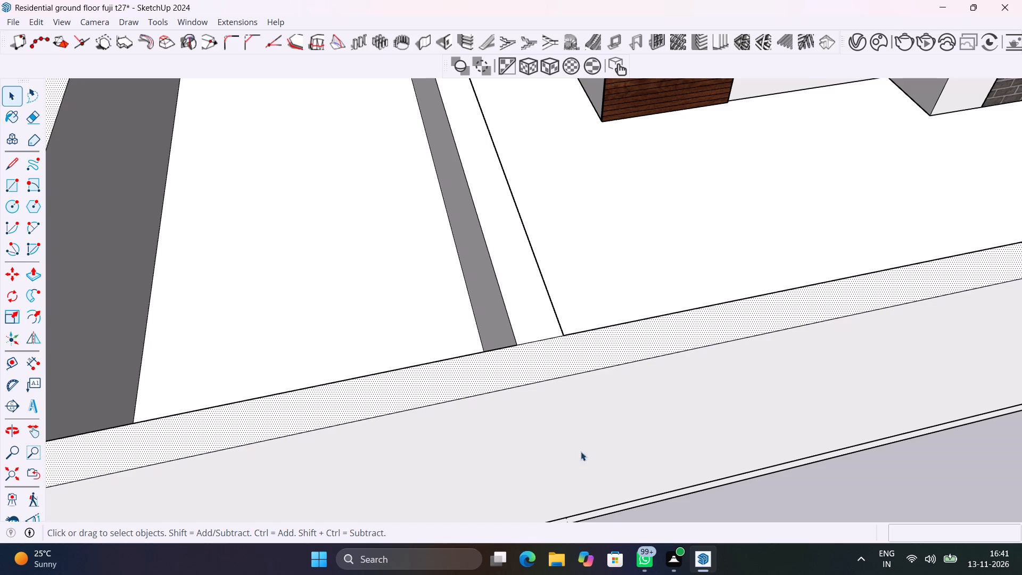
Erase the two leftover vertical seam lines on the new wall's face pointing away from the house.
{"action": "left_click", "coordinate": [882, 500]}
{"action": "scroll", "coordinate": [731, 450], "scroll_direction": "down", "scroll_amount": 13}
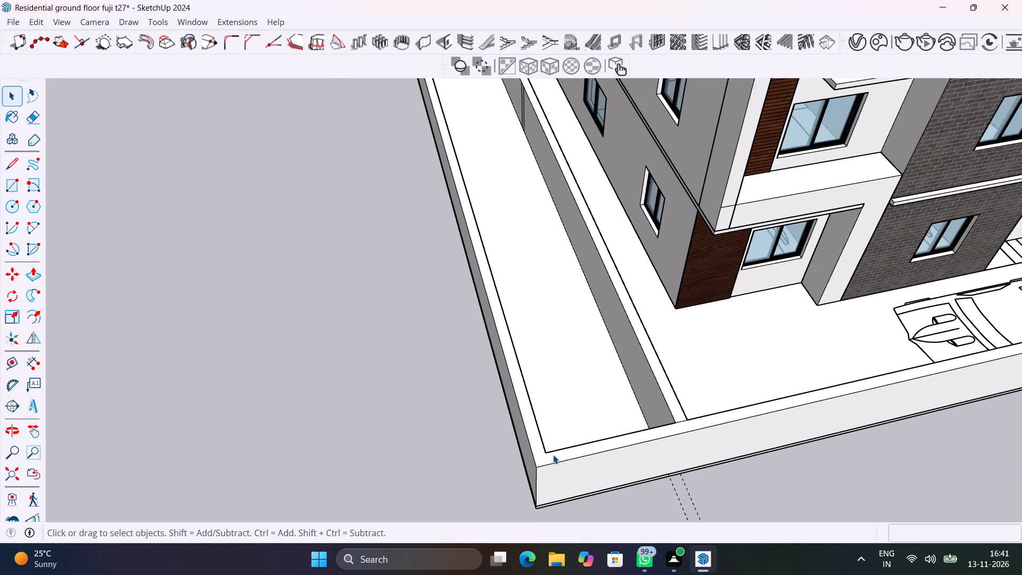
{"action": "left_click", "coordinate": [553, 455]}
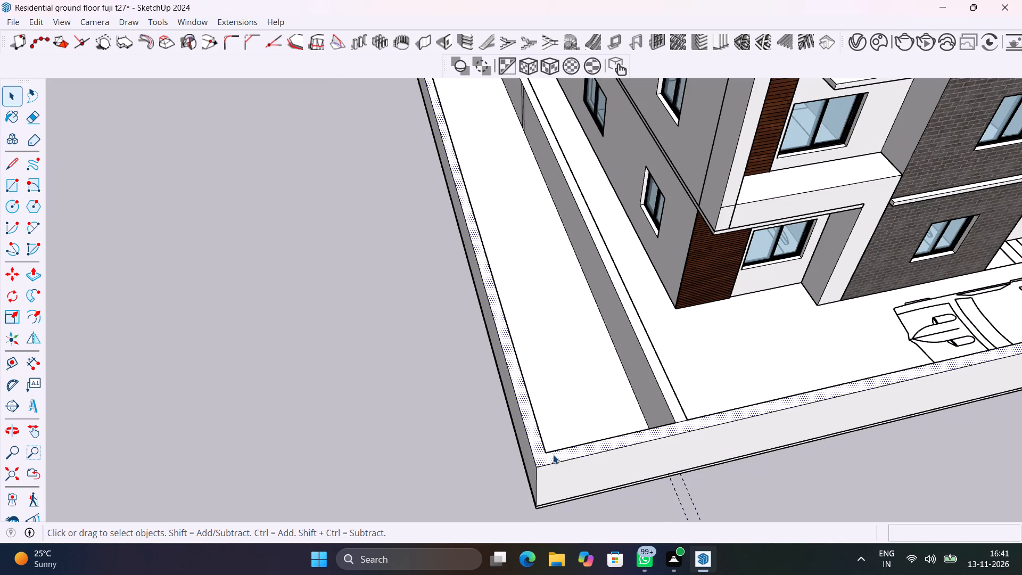
{"action": "scroll", "coordinate": [553, 455], "scroll_direction": "down", "scroll_amount": 12}
{"action": "scroll", "coordinate": [600, 438], "scroll_direction": "up", "scroll_amount": 6}
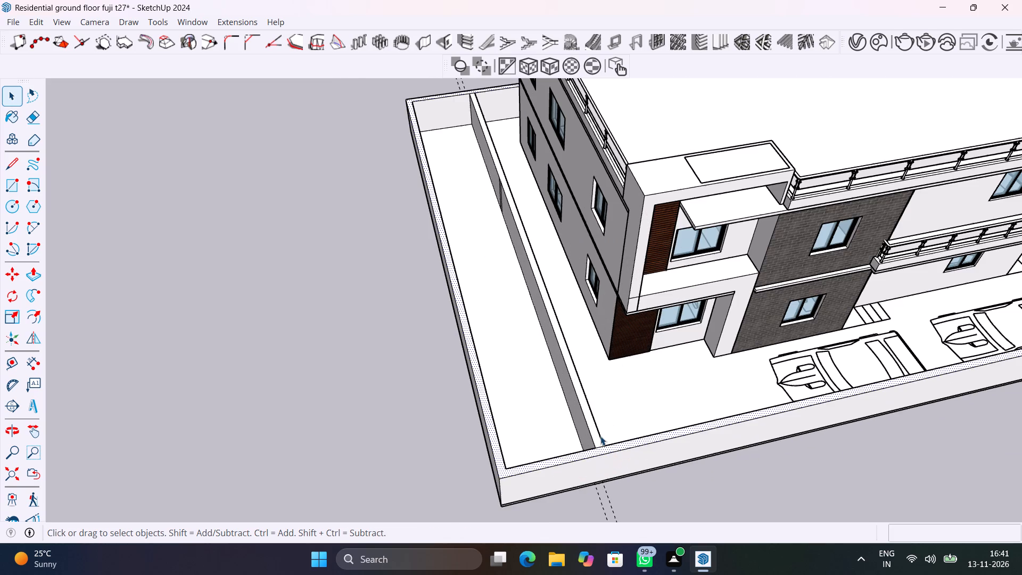
{"action": "scroll", "coordinate": [499, 143], "scroll_direction": "up", "scroll_amount": 15}
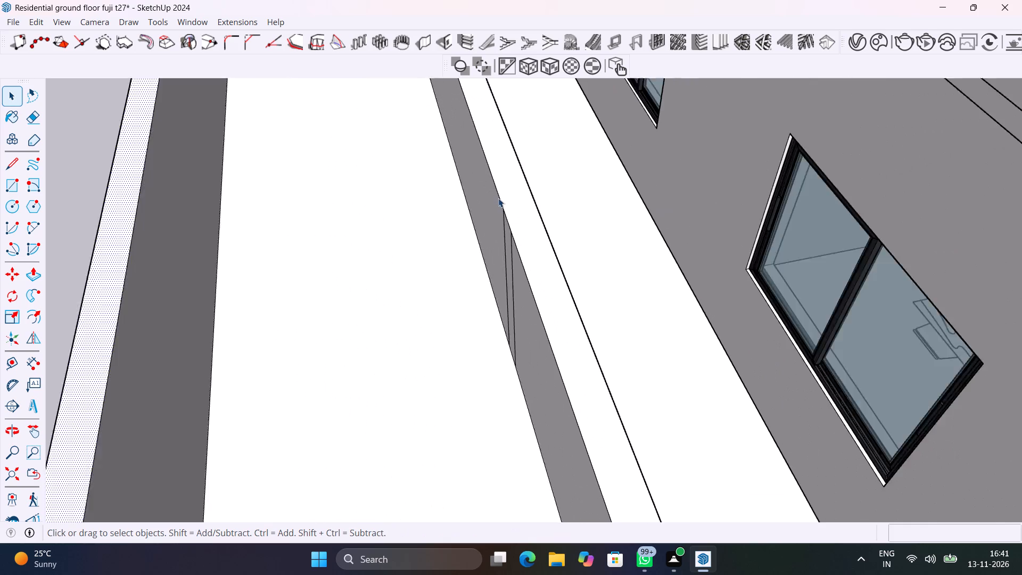
{"action": "scroll", "coordinate": [498, 198], "scroll_direction": "up", "scroll_amount": 1}
{"action": "middle_click_drag", "start_coordinate": [536, 253], "coordinate": [638, 219]}
{"action": "key", "text": "e"}
{"action": "left_click_drag", "start_coordinate": [605, 260], "coordinate": [533, 229]}
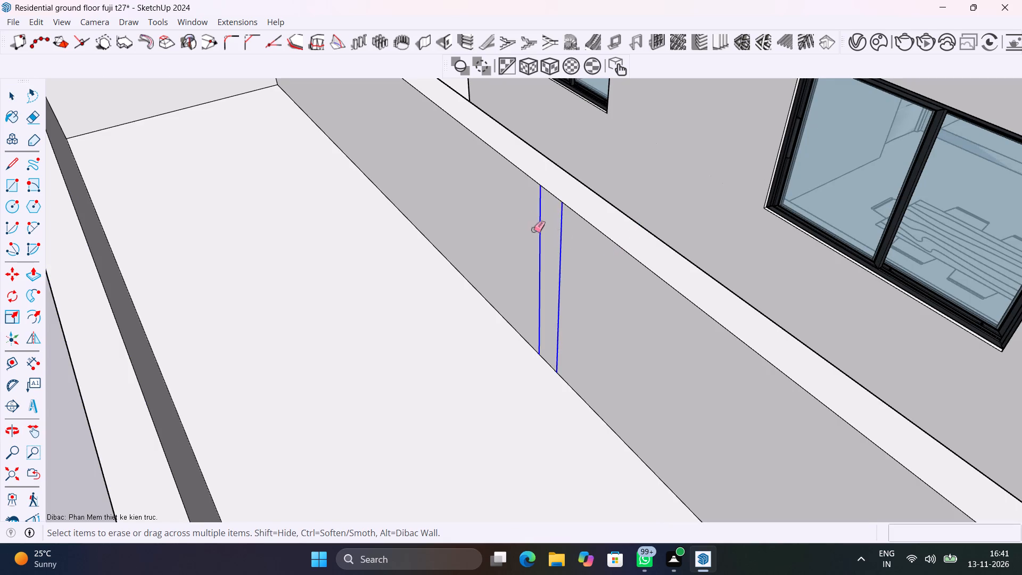
{"action": "left_click_drag", "start_coordinate": [533, 229], "coordinate": [521, 223]}
{"action": "key", "text": "space"}
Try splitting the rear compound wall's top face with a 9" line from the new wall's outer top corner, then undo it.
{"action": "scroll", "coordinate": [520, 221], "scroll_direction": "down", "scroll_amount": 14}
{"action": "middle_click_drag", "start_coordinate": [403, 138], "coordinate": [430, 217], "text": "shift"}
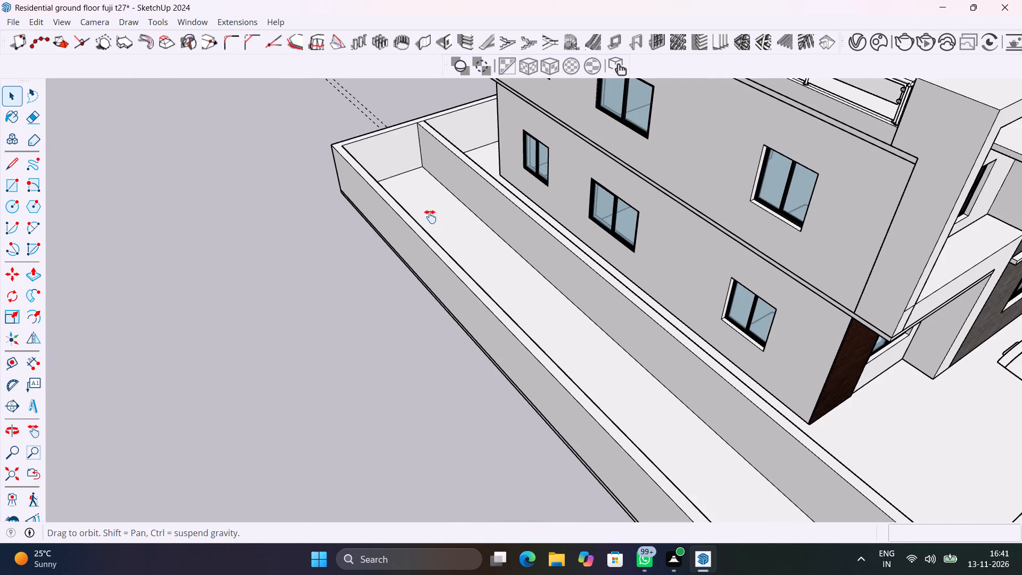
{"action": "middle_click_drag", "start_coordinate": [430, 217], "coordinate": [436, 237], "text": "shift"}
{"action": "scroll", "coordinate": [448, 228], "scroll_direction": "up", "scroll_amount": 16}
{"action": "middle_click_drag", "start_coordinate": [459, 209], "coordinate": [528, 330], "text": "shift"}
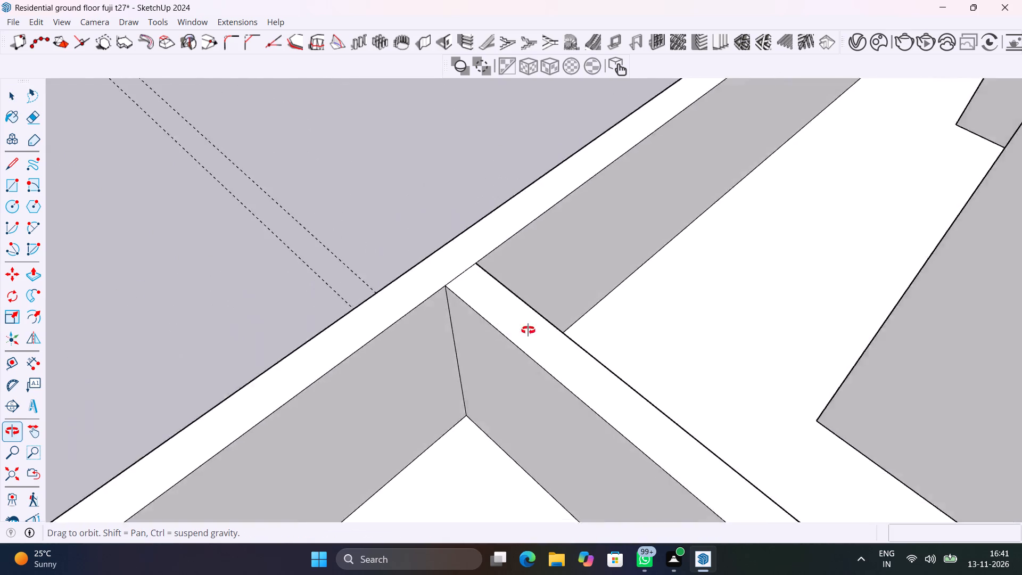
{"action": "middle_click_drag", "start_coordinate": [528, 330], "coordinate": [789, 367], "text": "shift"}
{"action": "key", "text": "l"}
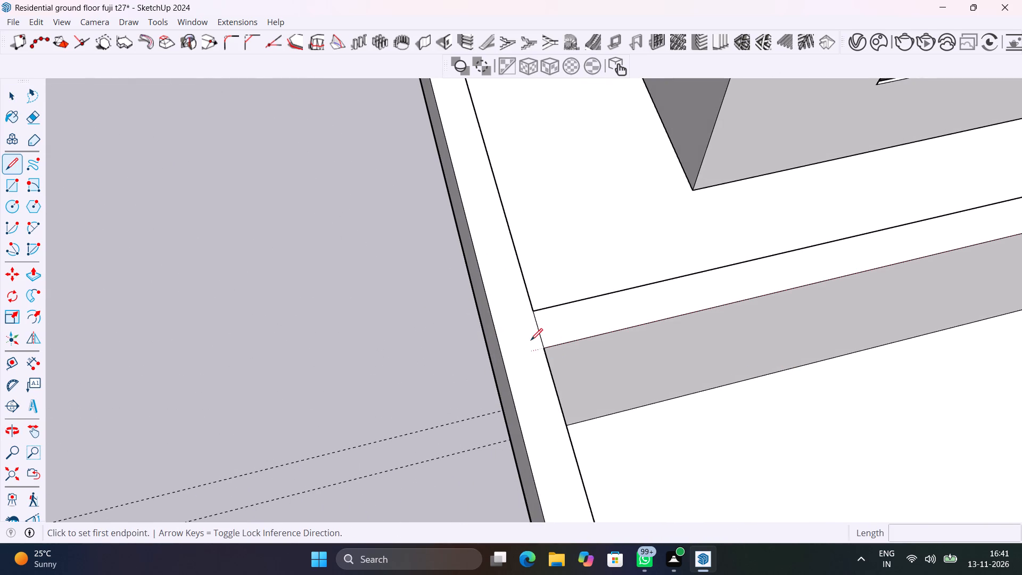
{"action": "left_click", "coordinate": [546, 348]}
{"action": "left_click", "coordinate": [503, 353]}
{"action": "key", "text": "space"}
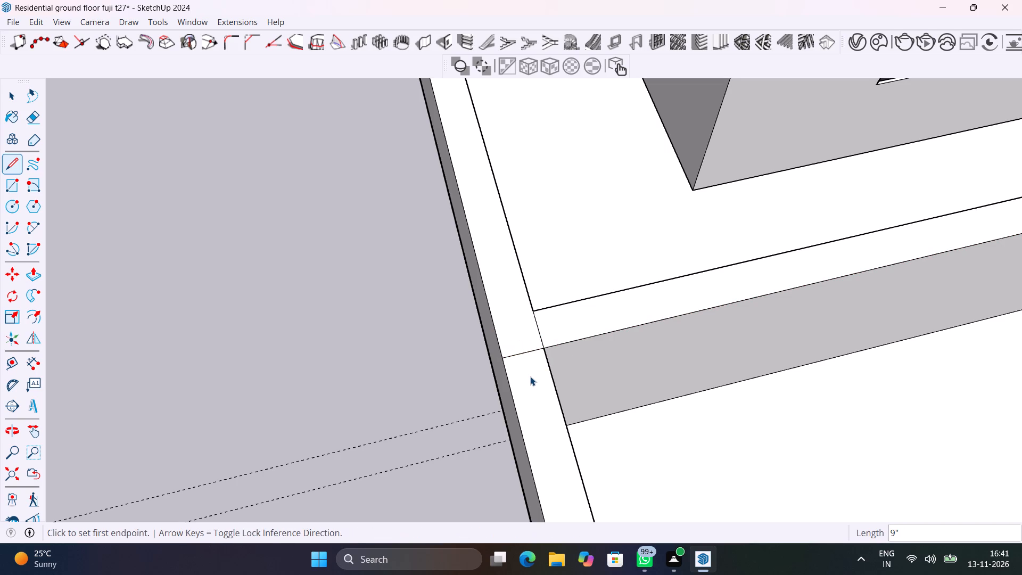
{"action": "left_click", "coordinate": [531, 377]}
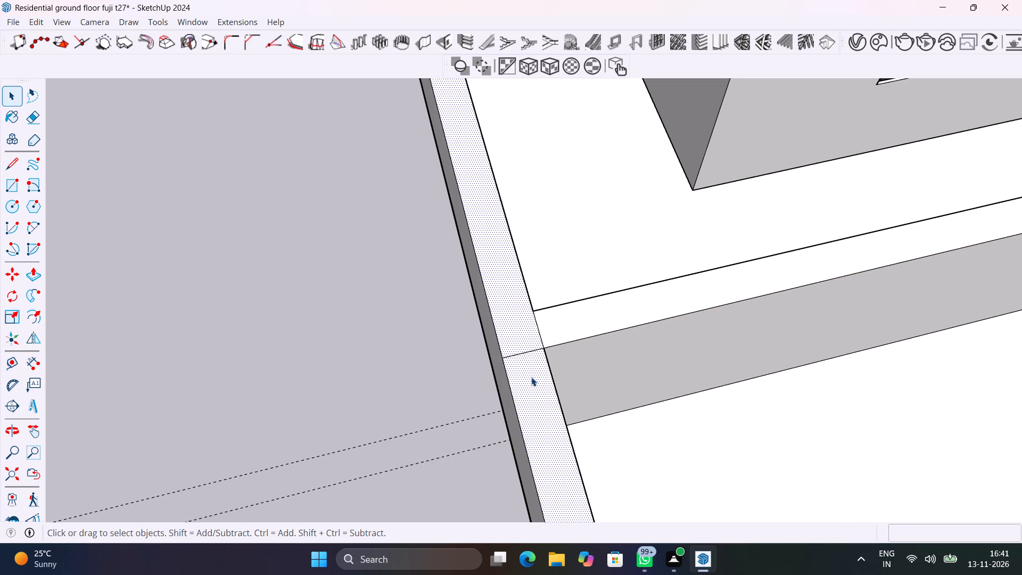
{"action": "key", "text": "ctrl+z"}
Check what geometry is connected to the rear compound wall's top face by selecting all of it.
{"action": "triple_click", "coordinate": [531, 377]}
{"action": "left_click", "coordinate": [531, 377]}
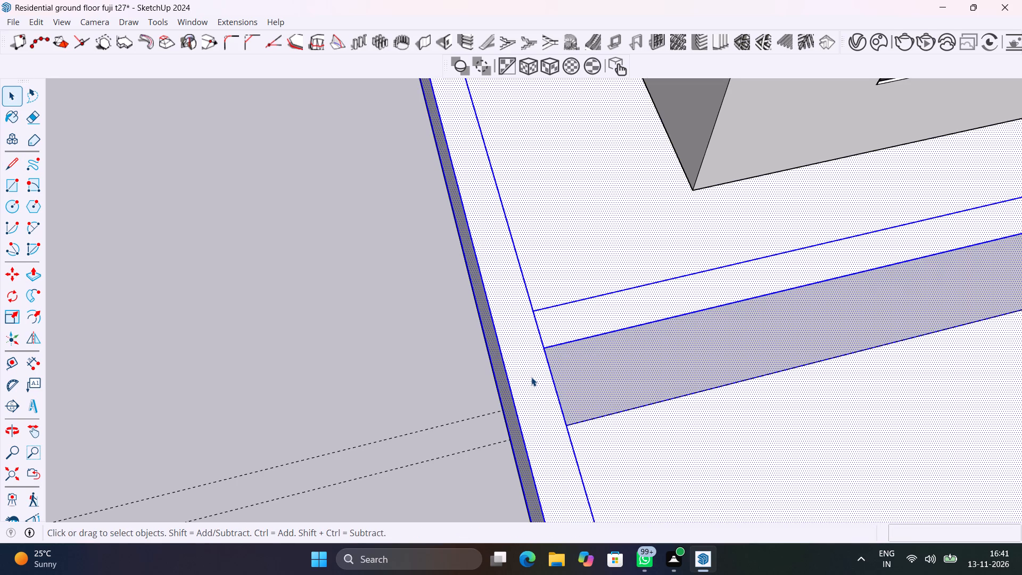
{"action": "scroll", "coordinate": [531, 377], "scroll_direction": "down", "scroll_amount": 7}
{"action": "left_click", "coordinate": [416, 371]}
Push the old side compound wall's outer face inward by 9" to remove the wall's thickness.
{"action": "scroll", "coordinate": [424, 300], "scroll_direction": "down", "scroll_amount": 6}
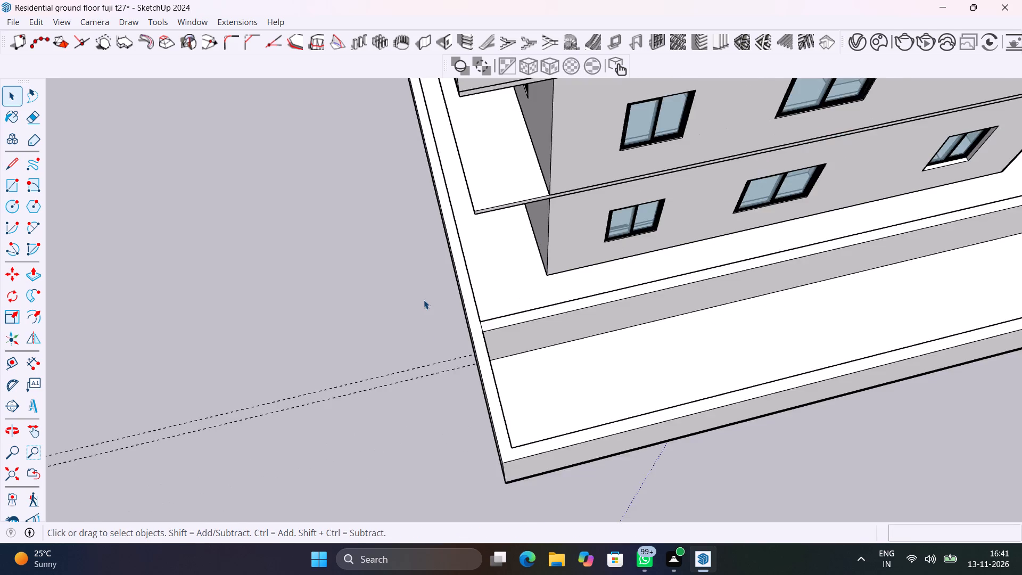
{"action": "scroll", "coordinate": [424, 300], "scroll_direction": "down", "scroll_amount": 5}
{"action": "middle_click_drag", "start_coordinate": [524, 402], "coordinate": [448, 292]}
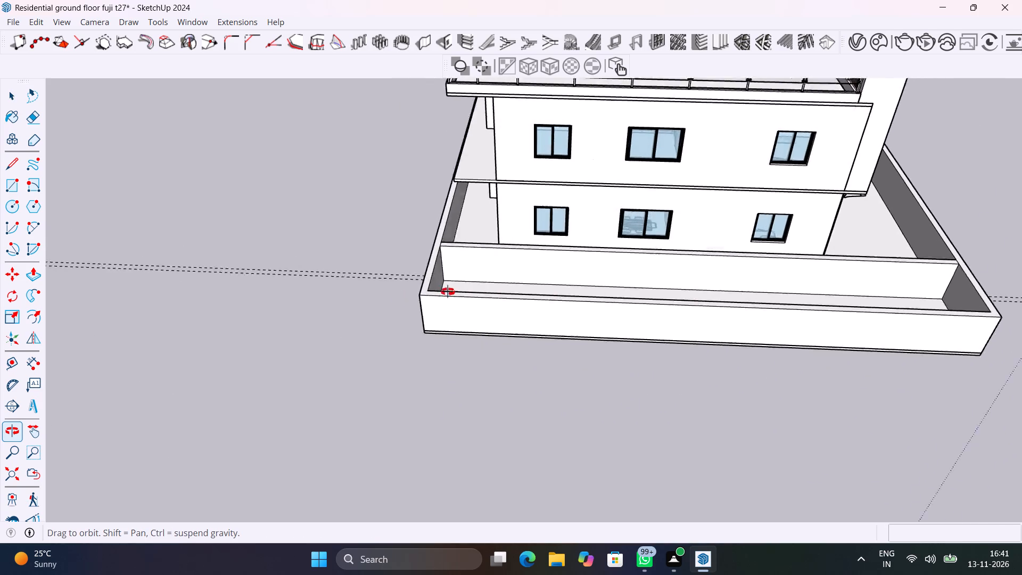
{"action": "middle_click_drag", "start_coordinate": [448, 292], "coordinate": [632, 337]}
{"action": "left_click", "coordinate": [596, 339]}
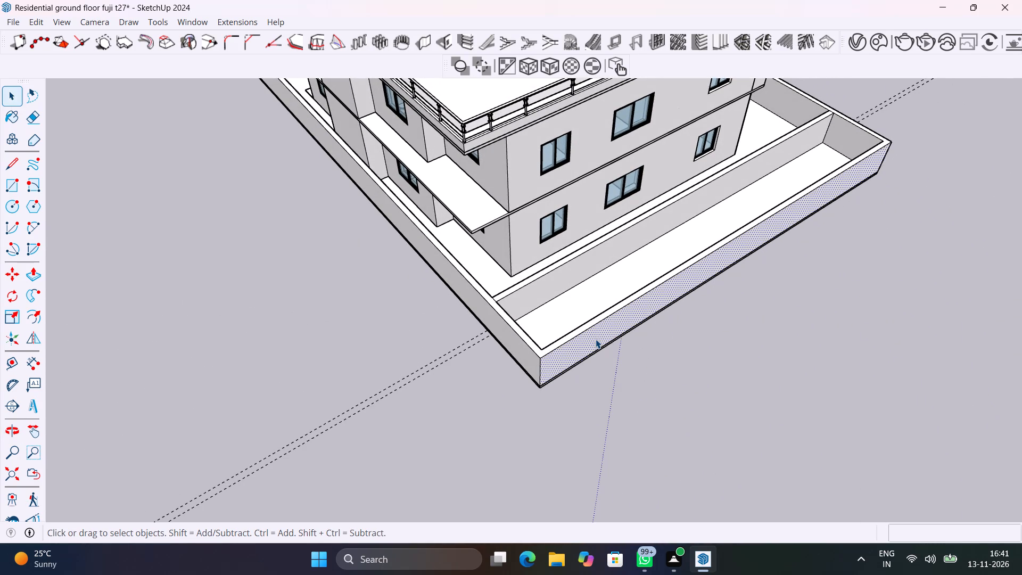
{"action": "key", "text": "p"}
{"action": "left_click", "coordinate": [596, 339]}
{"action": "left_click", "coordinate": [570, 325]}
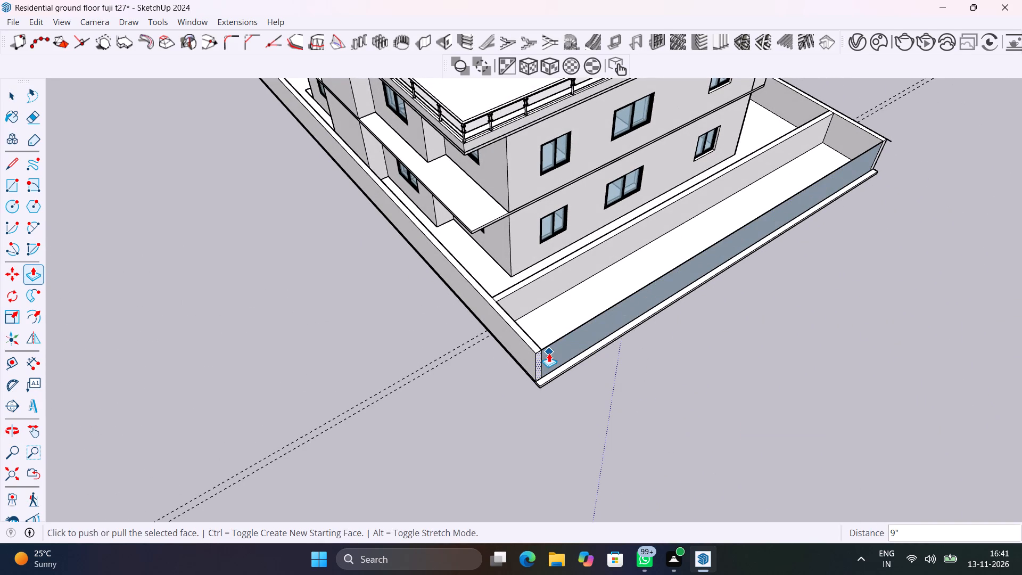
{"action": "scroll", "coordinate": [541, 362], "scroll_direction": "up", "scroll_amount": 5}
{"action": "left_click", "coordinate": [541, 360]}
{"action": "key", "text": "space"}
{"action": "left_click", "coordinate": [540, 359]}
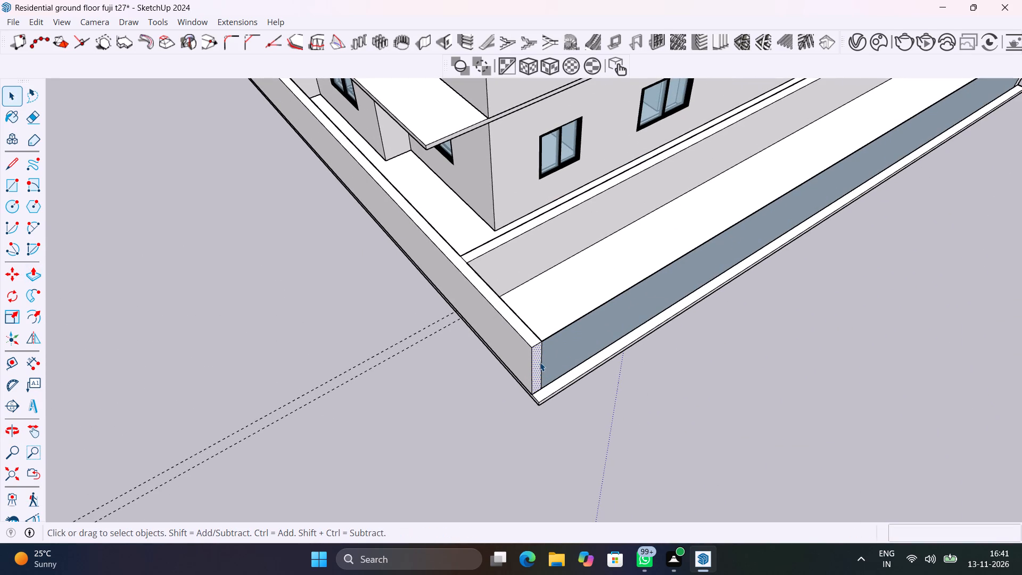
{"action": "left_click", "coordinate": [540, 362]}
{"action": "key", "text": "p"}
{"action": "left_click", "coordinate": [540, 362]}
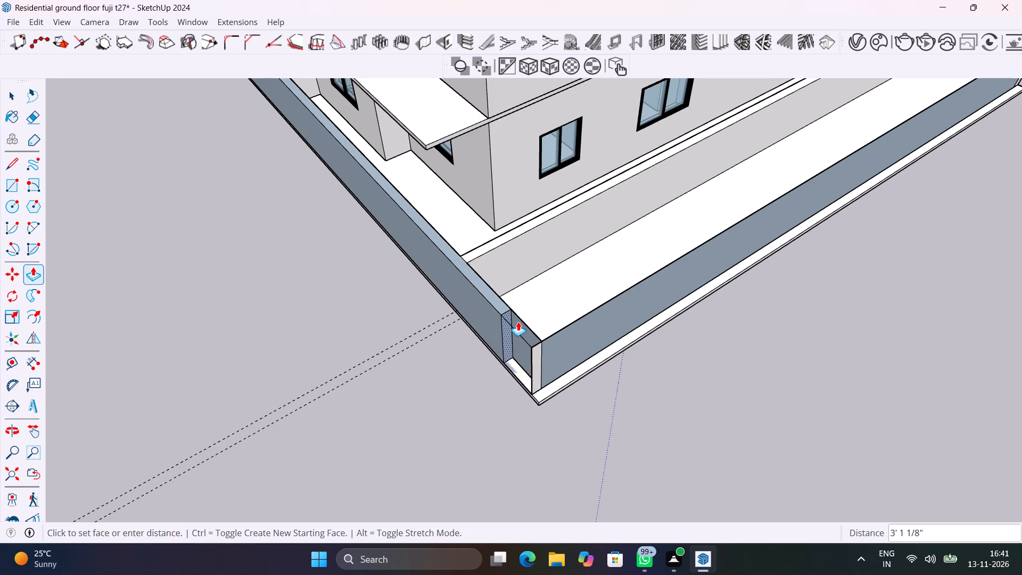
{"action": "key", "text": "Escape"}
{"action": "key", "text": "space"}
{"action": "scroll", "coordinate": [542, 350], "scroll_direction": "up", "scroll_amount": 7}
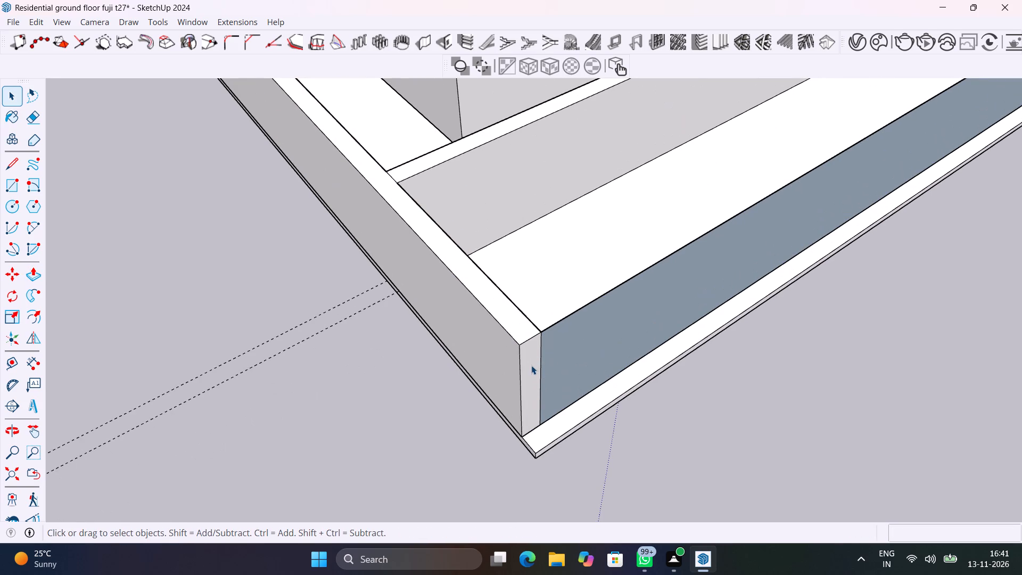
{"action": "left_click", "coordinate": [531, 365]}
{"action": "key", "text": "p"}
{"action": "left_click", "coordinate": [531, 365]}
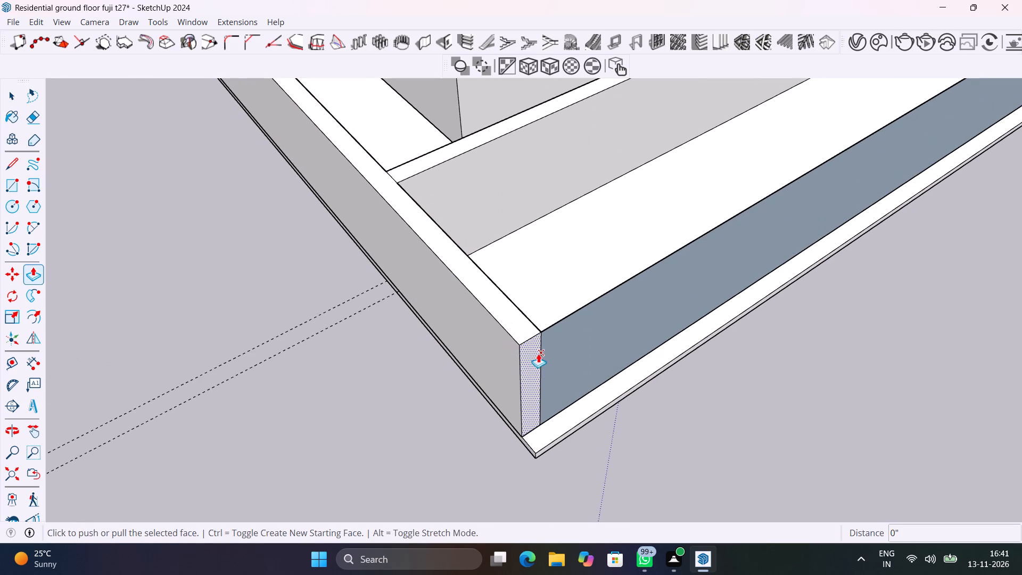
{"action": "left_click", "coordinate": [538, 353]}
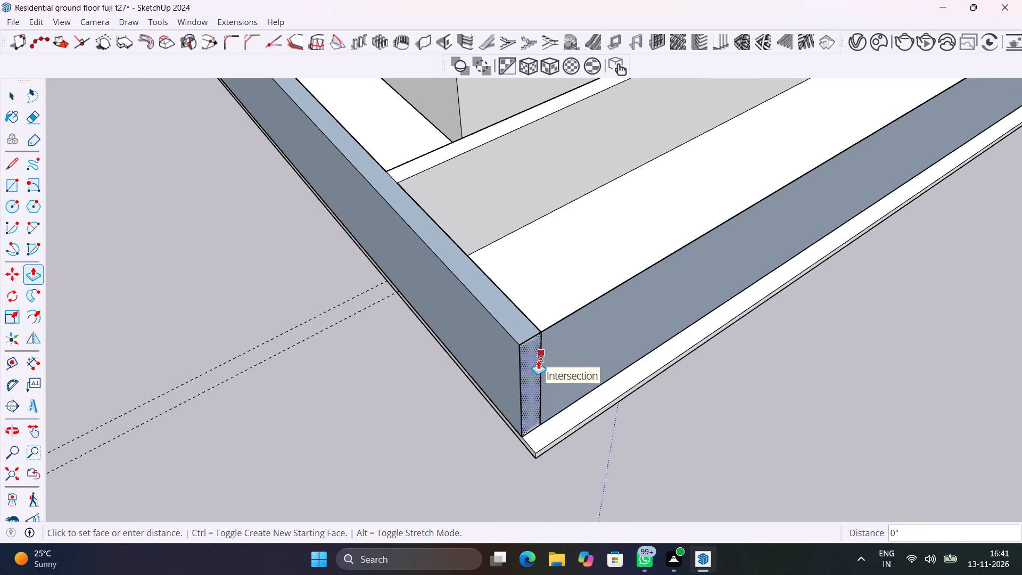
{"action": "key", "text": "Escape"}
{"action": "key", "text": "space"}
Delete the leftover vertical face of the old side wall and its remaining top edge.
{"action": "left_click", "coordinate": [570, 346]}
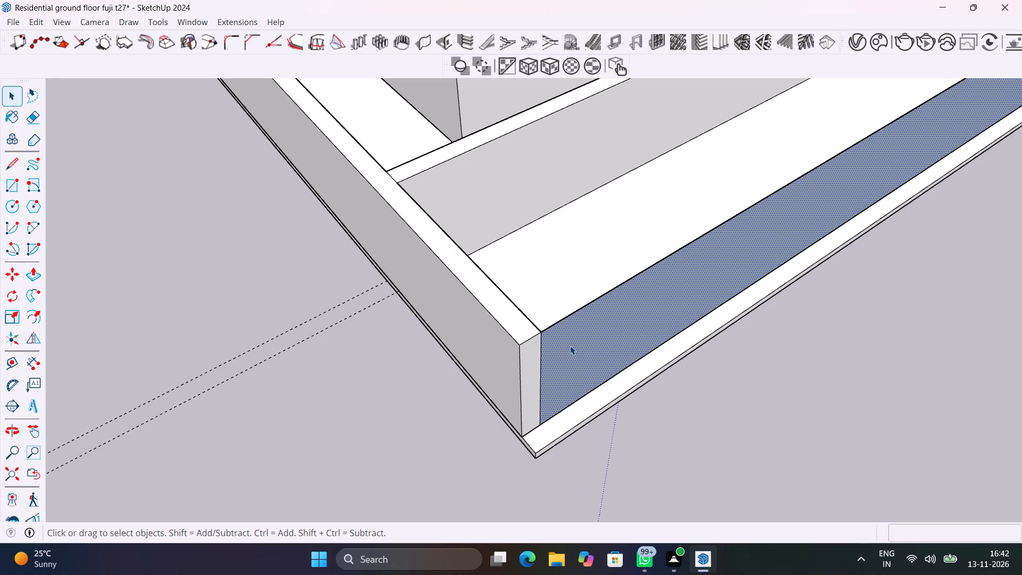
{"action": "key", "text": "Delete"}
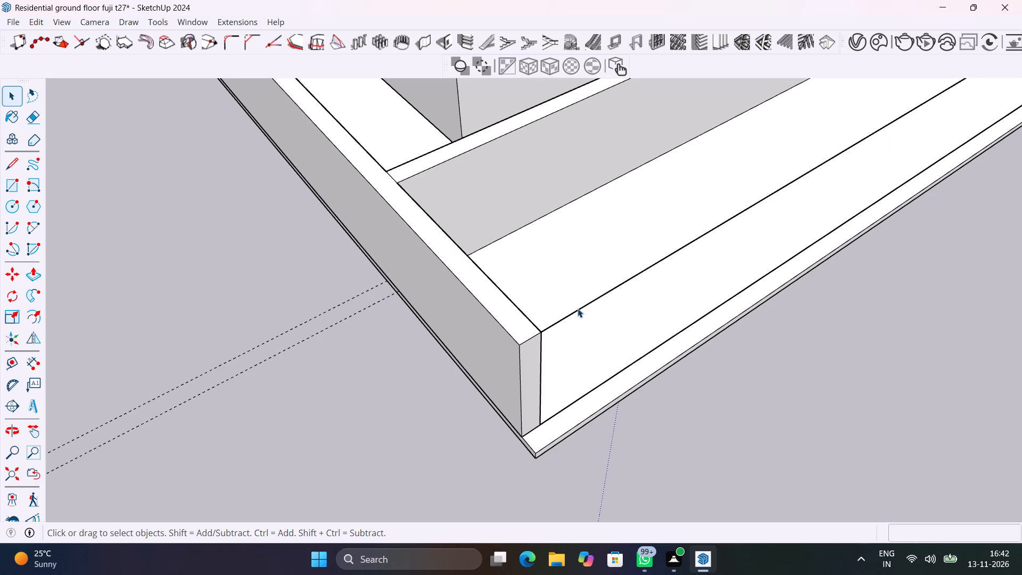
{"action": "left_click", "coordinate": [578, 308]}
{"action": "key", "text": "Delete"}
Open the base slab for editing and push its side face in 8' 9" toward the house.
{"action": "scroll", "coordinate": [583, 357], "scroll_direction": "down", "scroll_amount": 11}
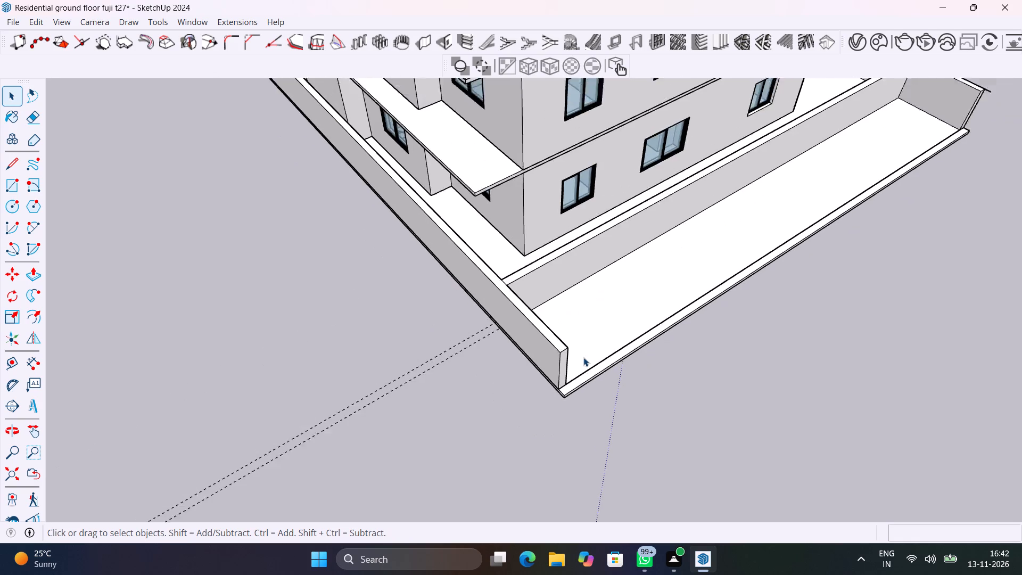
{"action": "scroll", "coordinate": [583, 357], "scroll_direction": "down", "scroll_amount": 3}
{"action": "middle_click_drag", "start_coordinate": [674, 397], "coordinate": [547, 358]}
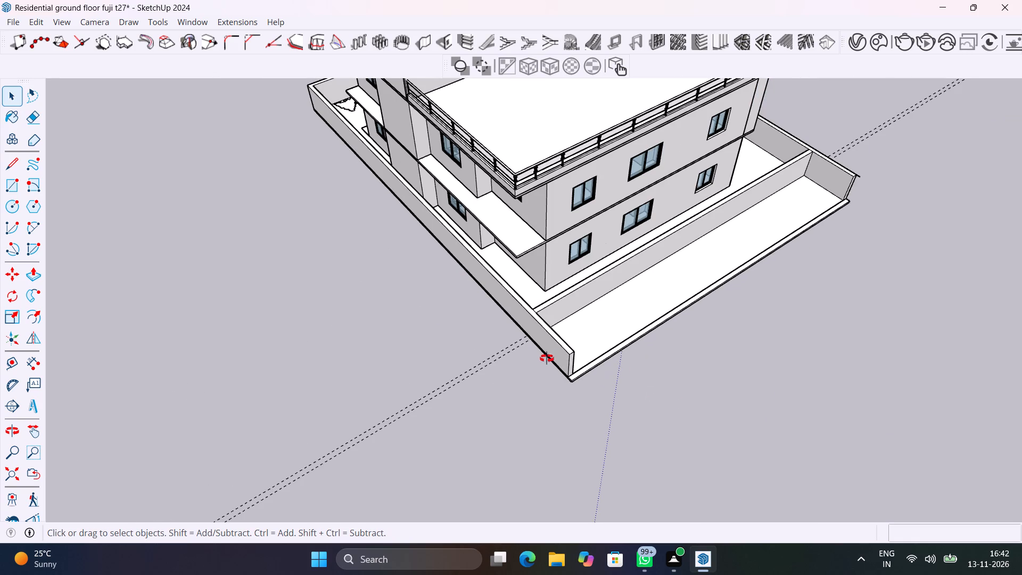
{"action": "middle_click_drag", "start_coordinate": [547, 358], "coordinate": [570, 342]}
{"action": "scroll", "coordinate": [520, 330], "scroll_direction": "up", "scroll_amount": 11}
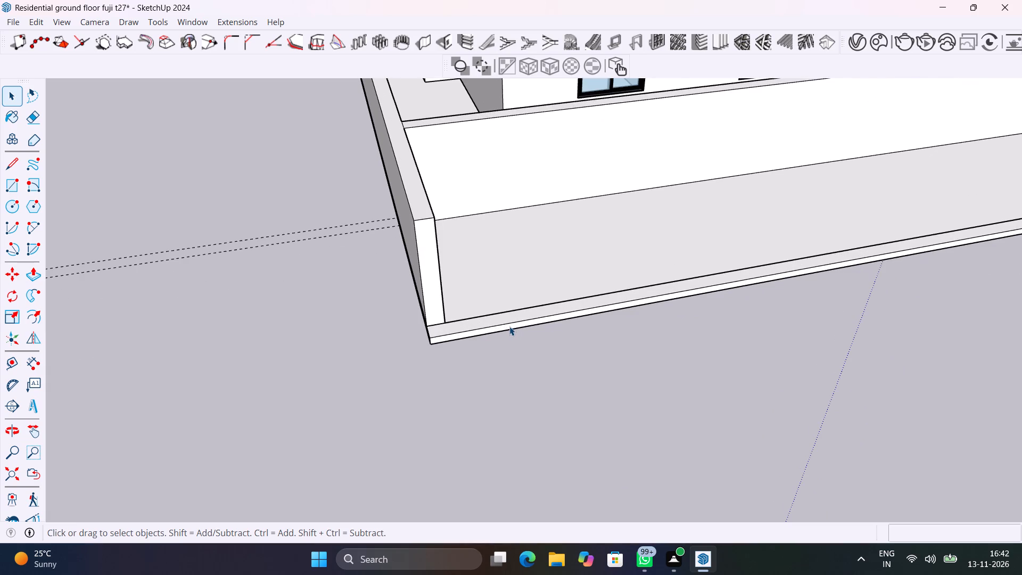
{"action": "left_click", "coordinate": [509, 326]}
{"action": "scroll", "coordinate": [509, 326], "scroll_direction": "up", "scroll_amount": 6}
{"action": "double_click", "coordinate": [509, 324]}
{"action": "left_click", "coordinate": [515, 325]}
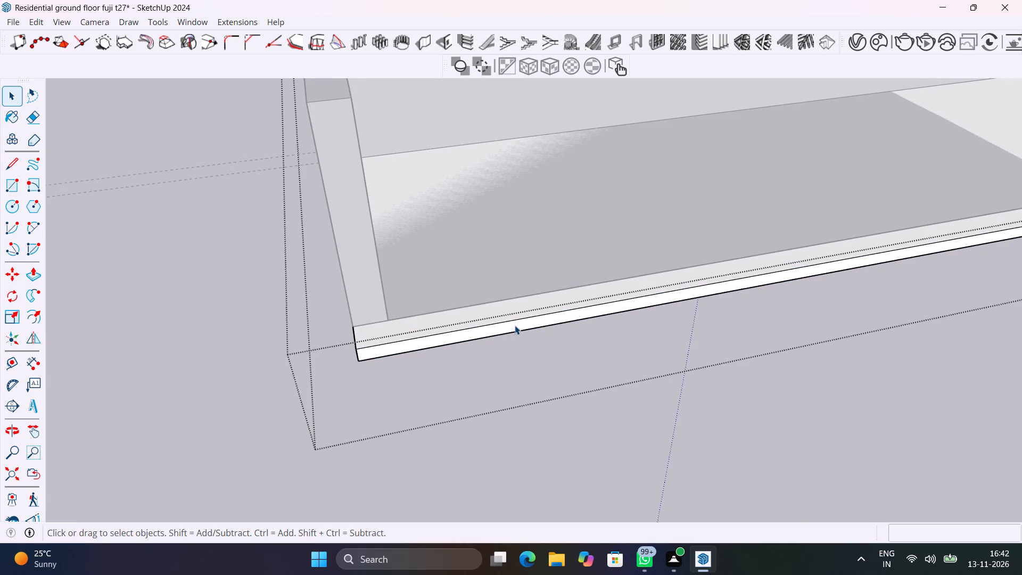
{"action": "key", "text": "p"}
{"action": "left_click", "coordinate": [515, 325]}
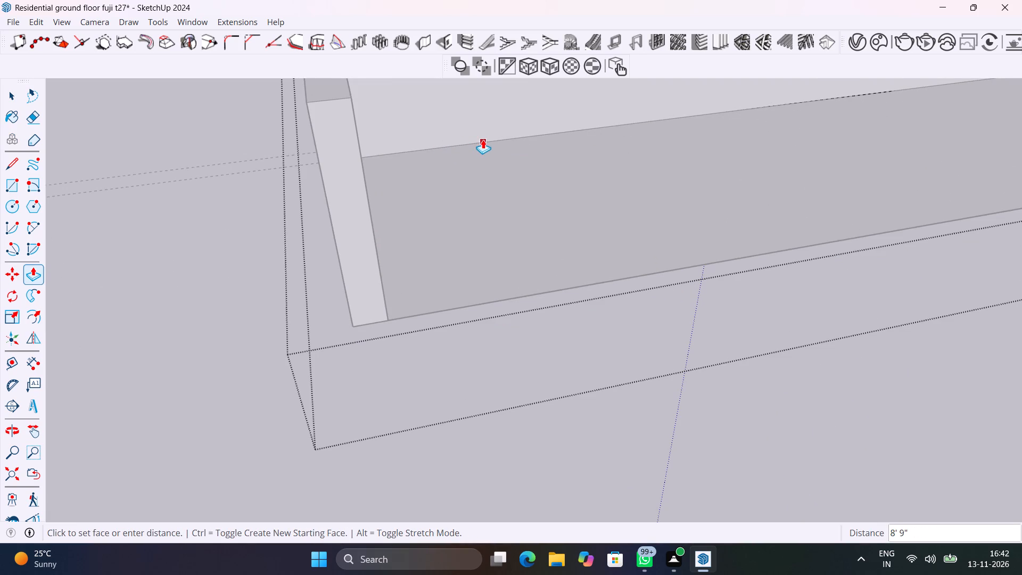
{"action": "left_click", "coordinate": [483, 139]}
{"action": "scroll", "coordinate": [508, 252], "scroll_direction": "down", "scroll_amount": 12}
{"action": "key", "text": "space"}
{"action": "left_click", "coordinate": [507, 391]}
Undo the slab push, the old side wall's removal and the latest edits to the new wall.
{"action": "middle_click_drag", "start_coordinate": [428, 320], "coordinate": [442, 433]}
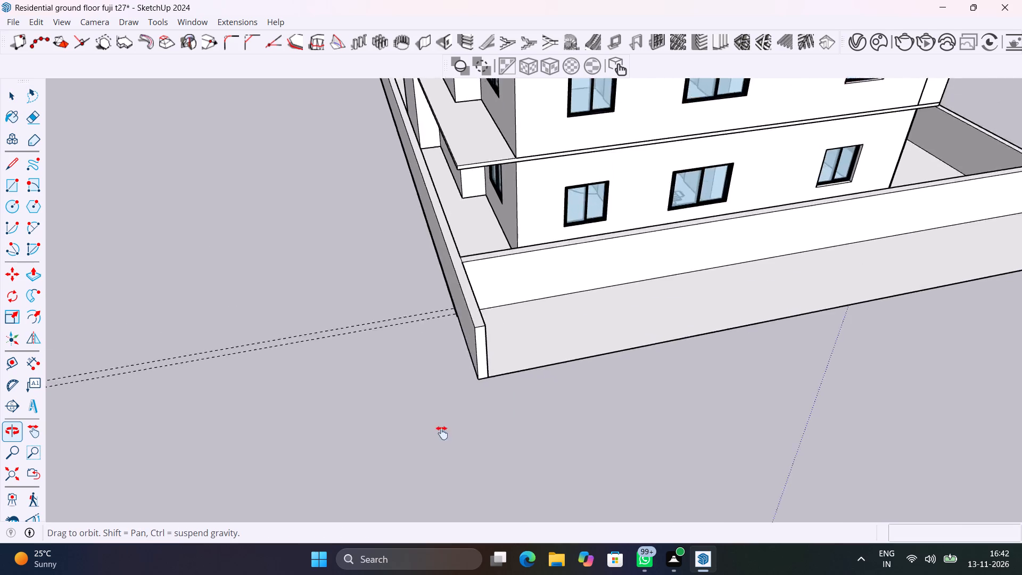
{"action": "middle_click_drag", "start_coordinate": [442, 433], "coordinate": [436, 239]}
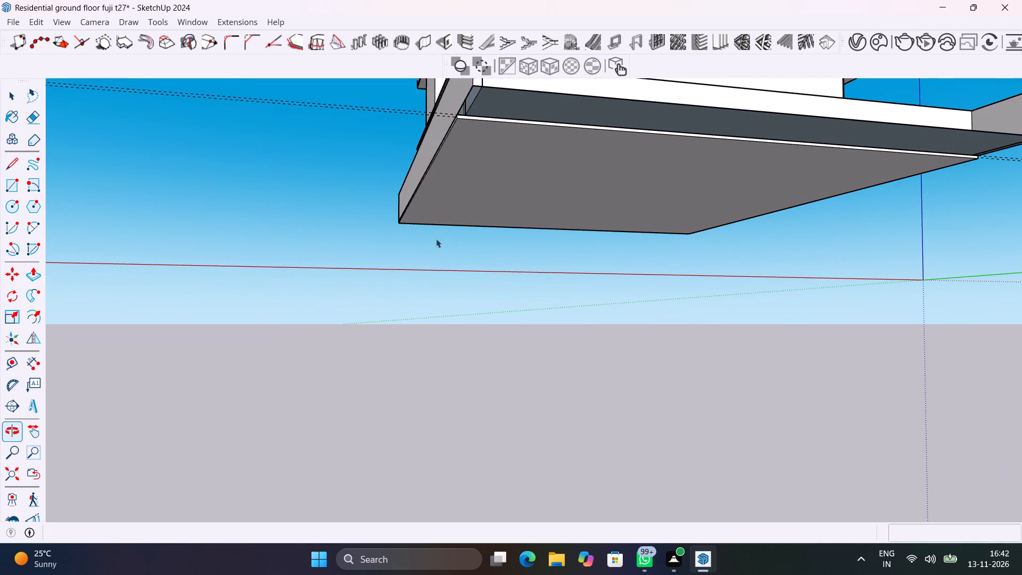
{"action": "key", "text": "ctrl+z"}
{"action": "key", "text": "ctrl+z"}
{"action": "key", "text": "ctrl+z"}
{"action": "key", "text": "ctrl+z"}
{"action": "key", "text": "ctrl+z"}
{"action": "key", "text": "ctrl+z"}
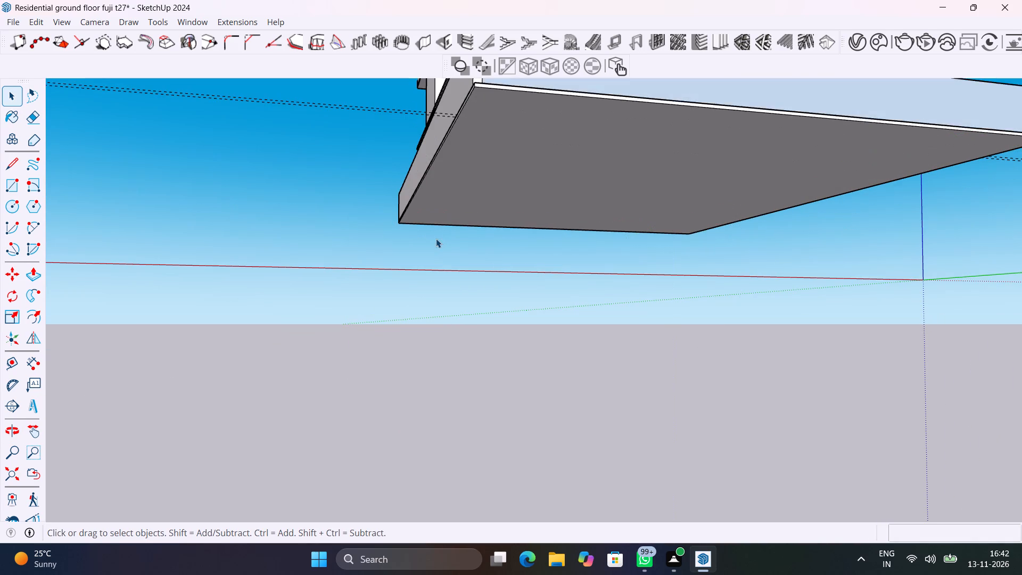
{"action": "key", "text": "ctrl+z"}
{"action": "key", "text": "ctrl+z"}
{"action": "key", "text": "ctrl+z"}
Examine the unfinished new wall and the compound's outer corner and base edge from the side and front.
{"action": "scroll", "coordinate": [436, 239], "scroll_direction": "down", "scroll_amount": 11}
{"action": "middle_click_drag", "start_coordinate": [522, 247], "coordinate": [442, 441]}
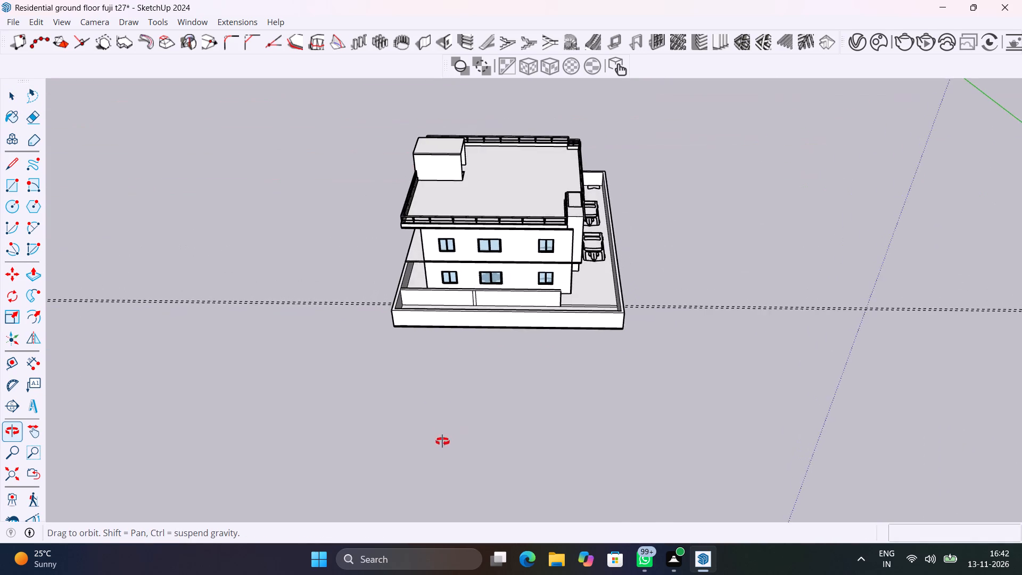
{"action": "middle_click_drag", "start_coordinate": [442, 441], "coordinate": [442, 442]}
{"action": "scroll", "coordinate": [557, 308], "scroll_direction": "up", "scroll_amount": 11}
{"action": "middle_click_drag", "start_coordinate": [589, 352], "coordinate": [423, 290]}
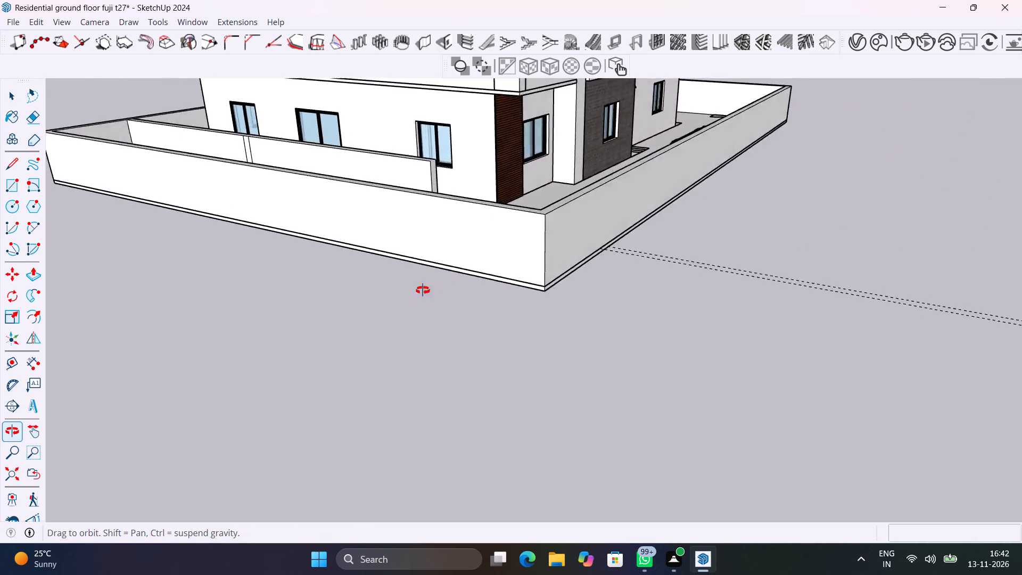
{"action": "middle_click_drag", "start_coordinate": [423, 290], "coordinate": [420, 349]}
{"action": "scroll", "coordinate": [477, 410], "scroll_direction": "up", "scroll_amount": 5}
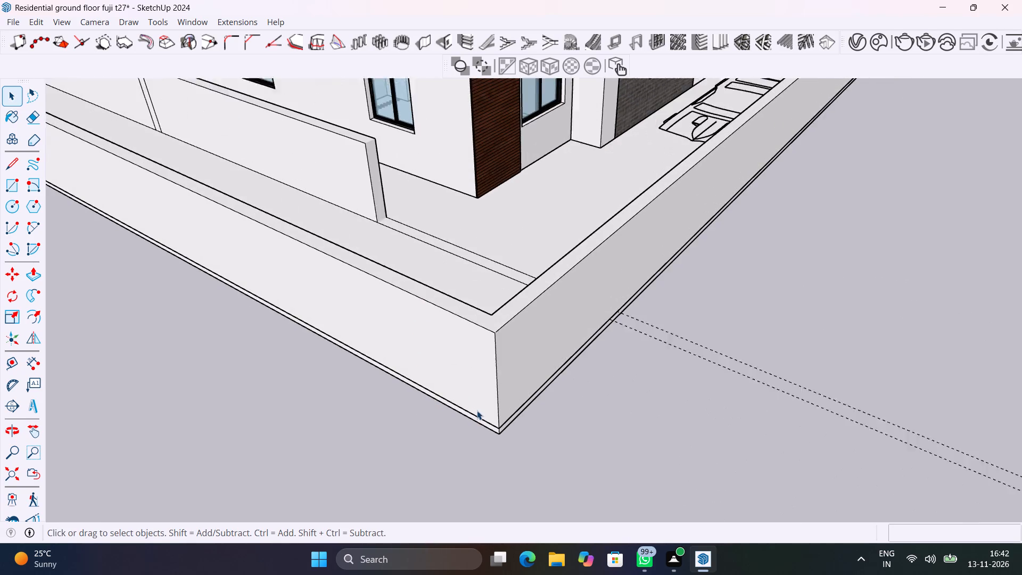
{"action": "scroll", "coordinate": [477, 410], "scroll_direction": "up", "scroll_amount": 5}
{"action": "middle_click_drag", "start_coordinate": [467, 405], "coordinate": [279, 445]}
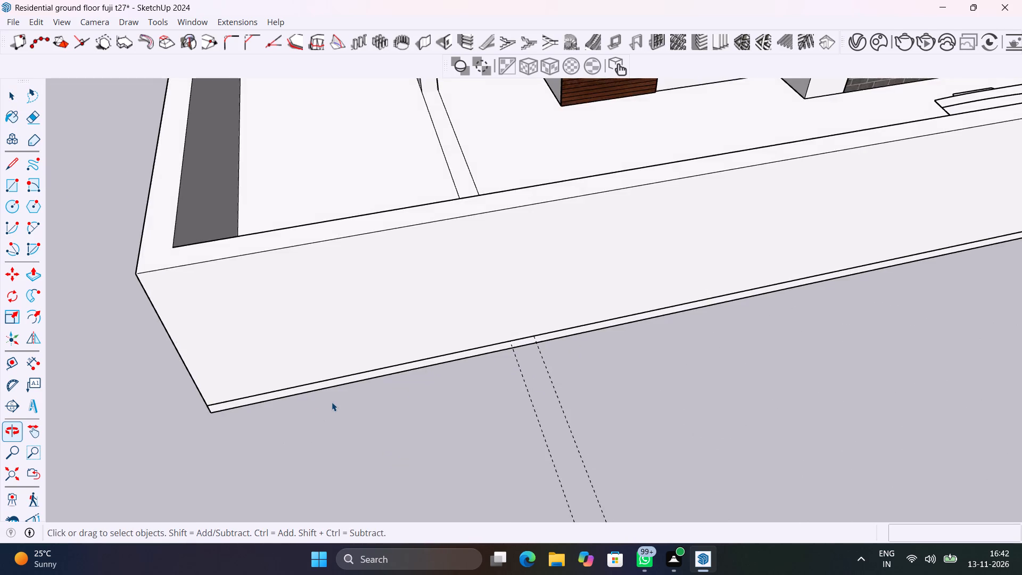
{"action": "scroll", "coordinate": [336, 397], "scroll_direction": "down", "scroll_amount": 12}
{"action": "middle_click_drag", "start_coordinate": [385, 305], "coordinate": [433, 436], "text": "shift"}
Undo the earlier edits back to before the new side wall, its footprint lines and its guide lines were added.
{"action": "key", "text": "ctrl+z"}
{"action": "key", "text": "ctrl+z"}
{"action": "key", "text": "ctrl+z"}
{"action": "key", "text": "ctrl+z"}
{"action": "key", "text": "ctrl+z"}
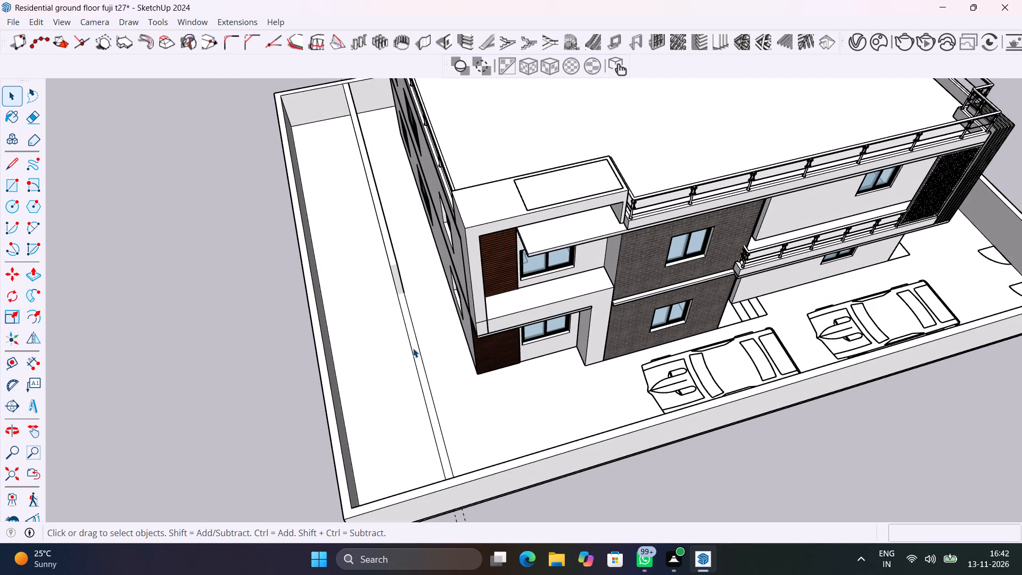
{"action": "key", "text": "ctrl+z"}
{"action": "key", "text": "ctrl+z"}
{"action": "key", "text": "ctrl+z"}
{"action": "key", "text": "ctrl+z"}
{"action": "key", "text": "ctrl+z"}
{"action": "key", "text": "ctrl+z"}
{"action": "key", "text": "ctrl+z"}
{"action": "key", "text": "ctrl+z"}
{"action": "key", "text": "ctrl+z"}
{"action": "key", "text": "ctrl+z"}
{"action": "key", "text": "ctrl+z"}
{"action": "key", "text": "ctrl+z"}
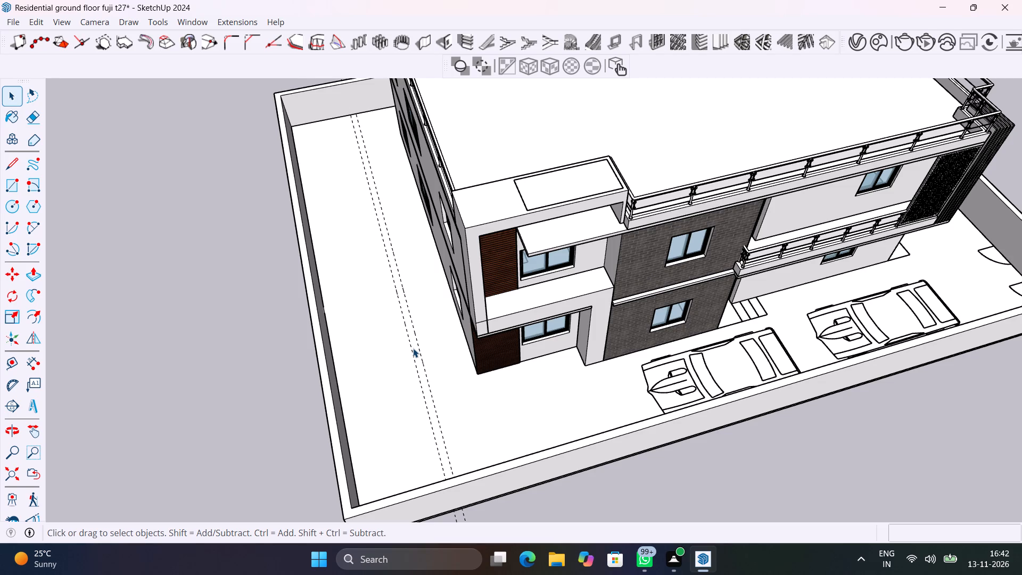
{"action": "key", "text": "ctrl+z"}
{"action": "key", "text": "ctrl+z"}
{"action": "key", "text": "ctrl+z"}
{"action": "key", "text": "ctrl+z"}
{"action": "key", "text": "ctrl+z"}
{"action": "key", "text": "ctrl+z"}
{"action": "key", "text": "ctrl+z"}
{"action": "key", "text": "ctrl+z"}
{"action": "key", "text": "ctrl+z"}
{"action": "key", "text": "ctrl+z"}
{"action": "key", "text": "ctrl+z"}
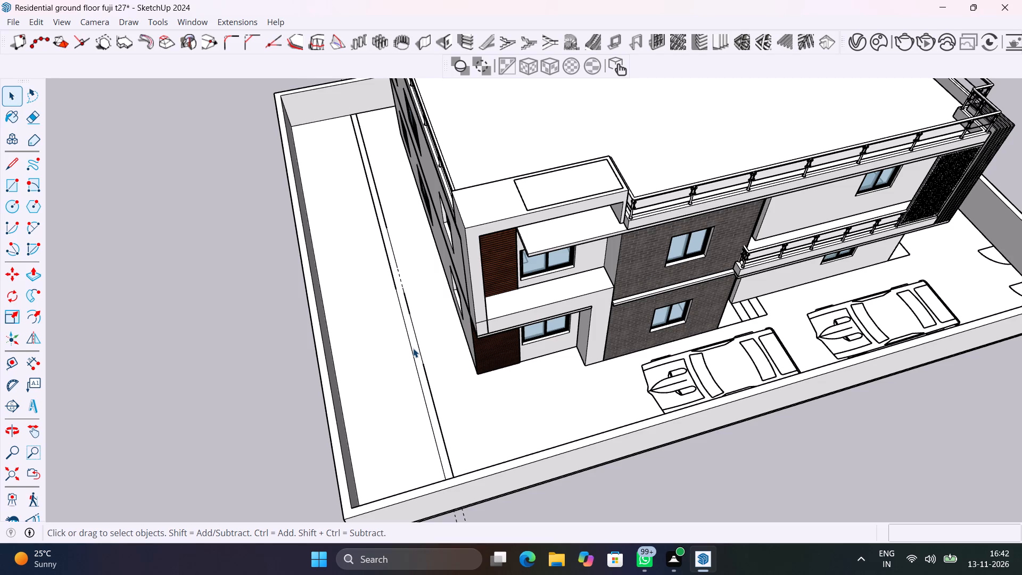
{"action": "key", "text": "ctrl+z"}
{"action": "key", "text": "ctrl+z"}
{"action": "key", "text": "ctrl+z"}
{"action": "key", "text": "ctrl+z"}
{"action": "key", "text": "ctrl+z"}
{"action": "key", "text": "ctrl+z"}
{"action": "key", "text": "ctrl+z"}
{"action": "key", "text": "ctrl+z"}
{"action": "key", "text": "ctrl+z"}
{"action": "key", "text": "ctrl+z"}
{"action": "key", "text": "ctrl+z"}
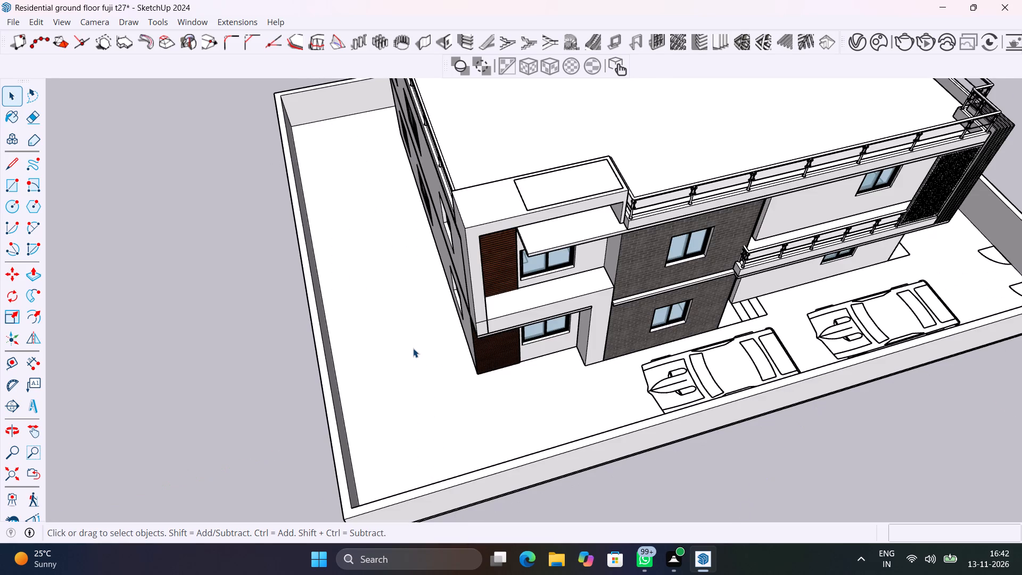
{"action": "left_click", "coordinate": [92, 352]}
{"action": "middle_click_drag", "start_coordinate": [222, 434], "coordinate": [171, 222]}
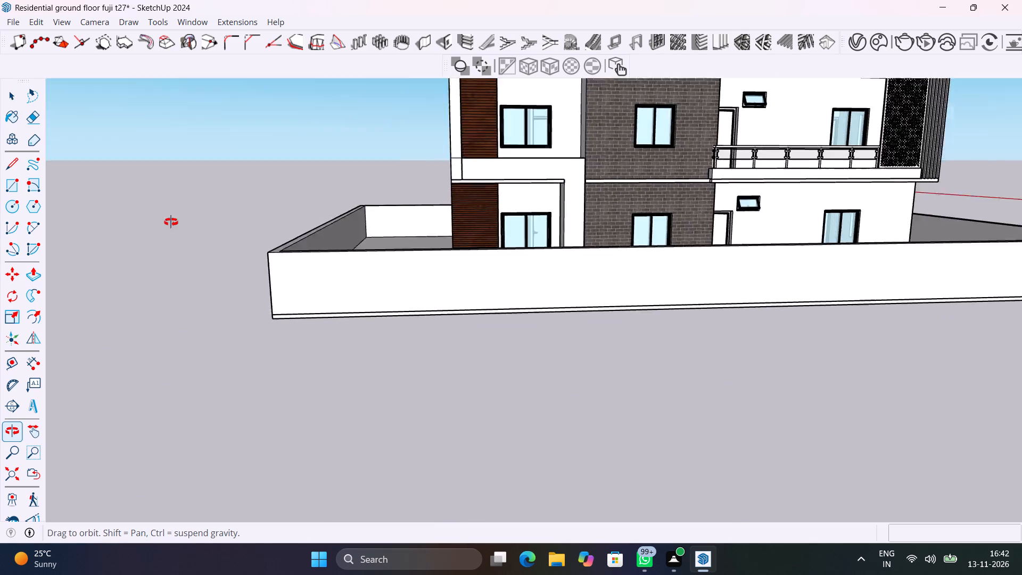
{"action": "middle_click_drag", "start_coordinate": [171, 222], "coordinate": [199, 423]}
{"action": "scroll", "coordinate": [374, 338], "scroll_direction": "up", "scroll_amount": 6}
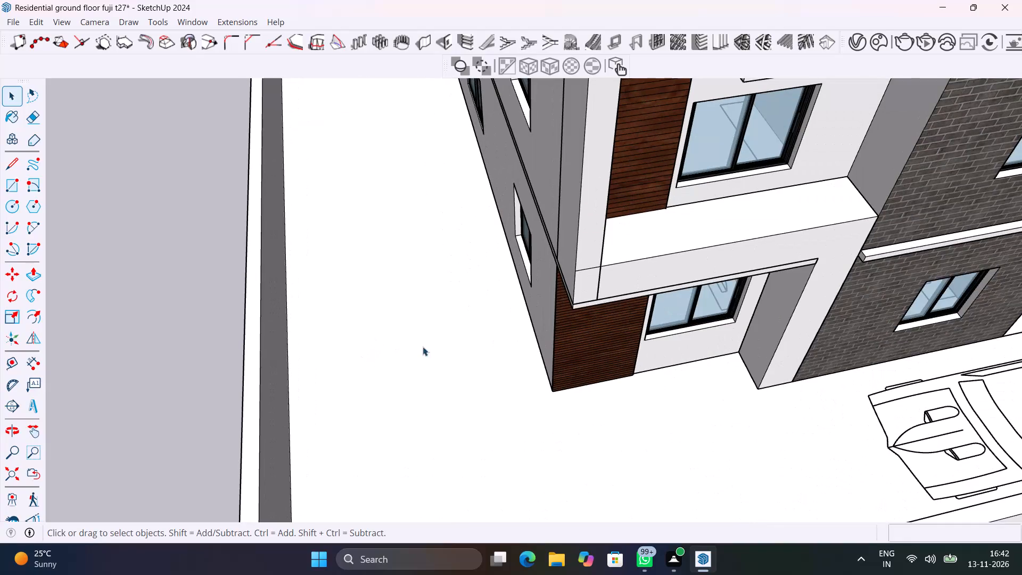
Delete the loose floor face around the strip outlines in the side yard between the compound wall and the house.
{"action": "double_click", "coordinate": [430, 348]}
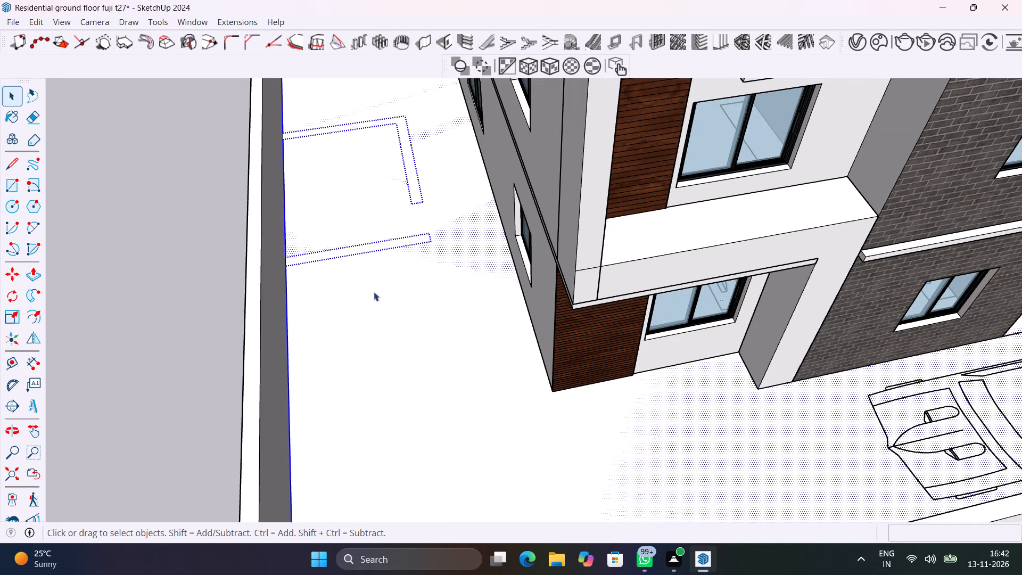
{"action": "middle_click_drag", "start_coordinate": [374, 291], "coordinate": [479, 447]}
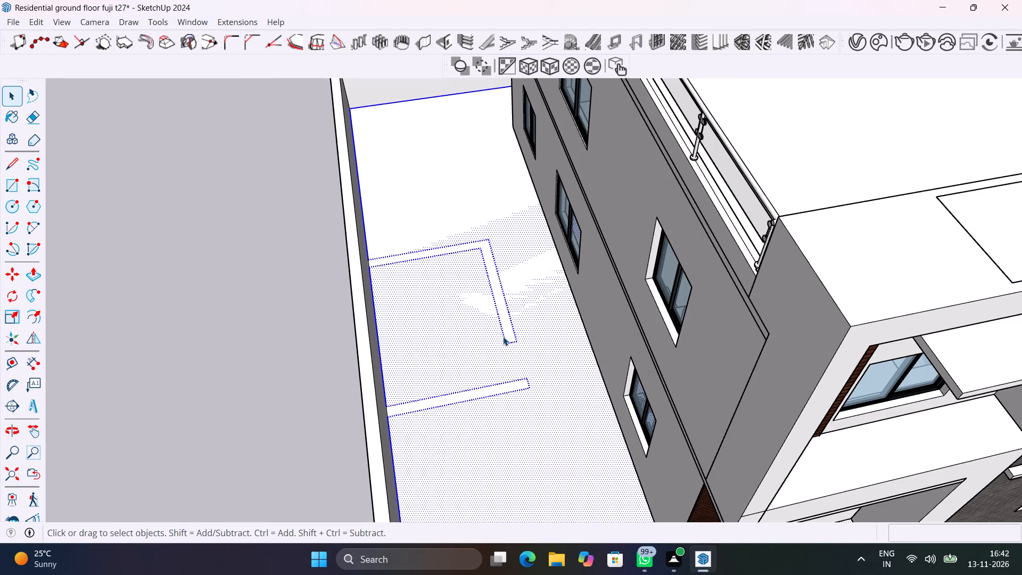
{"action": "left_click", "coordinate": [503, 335]}
{"action": "key", "text": "Delete"}
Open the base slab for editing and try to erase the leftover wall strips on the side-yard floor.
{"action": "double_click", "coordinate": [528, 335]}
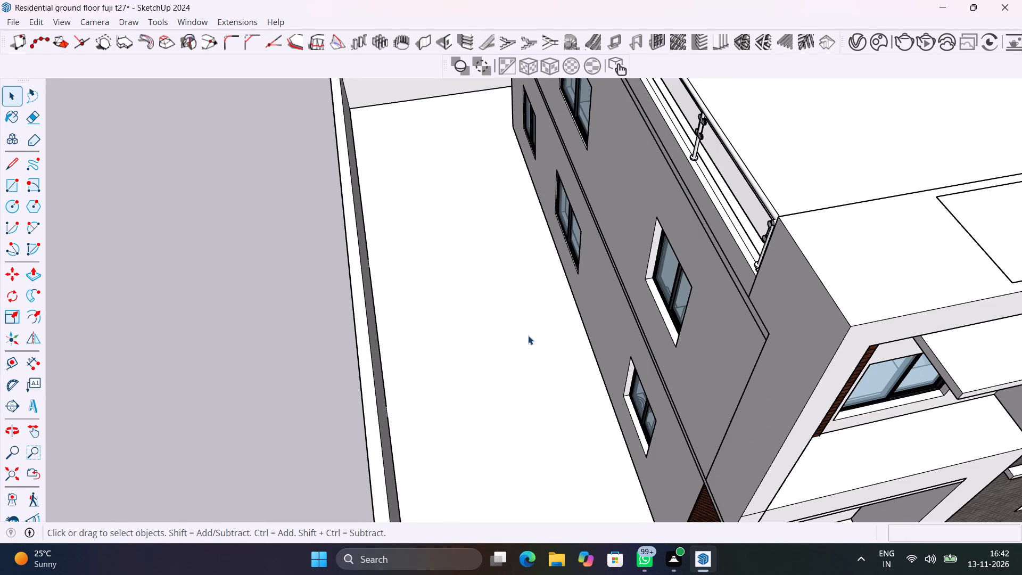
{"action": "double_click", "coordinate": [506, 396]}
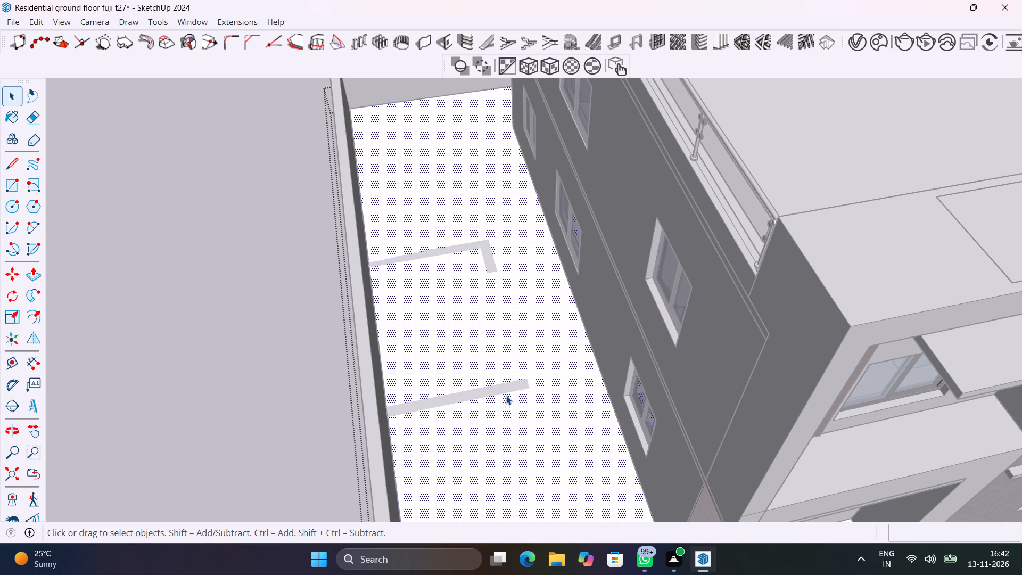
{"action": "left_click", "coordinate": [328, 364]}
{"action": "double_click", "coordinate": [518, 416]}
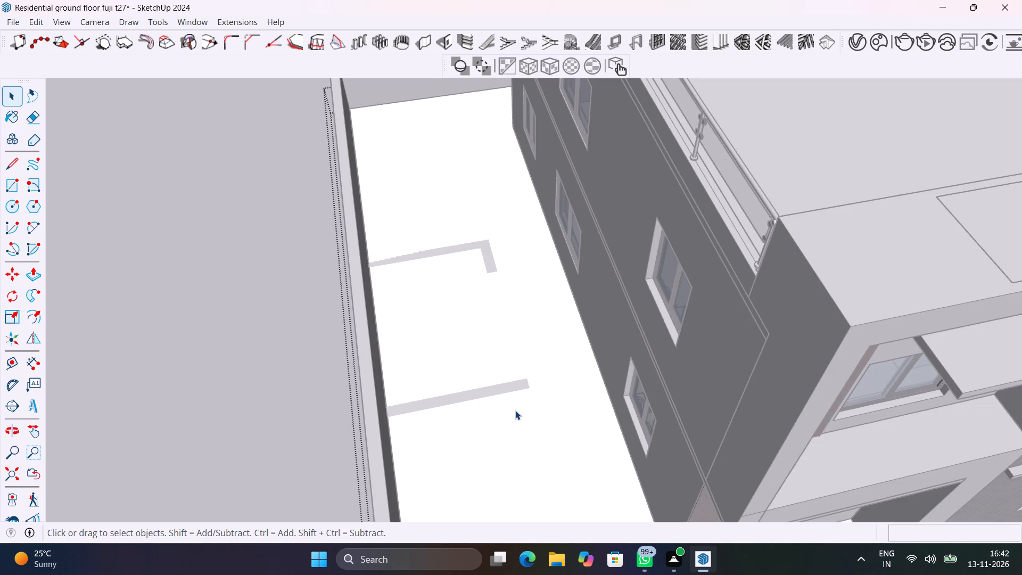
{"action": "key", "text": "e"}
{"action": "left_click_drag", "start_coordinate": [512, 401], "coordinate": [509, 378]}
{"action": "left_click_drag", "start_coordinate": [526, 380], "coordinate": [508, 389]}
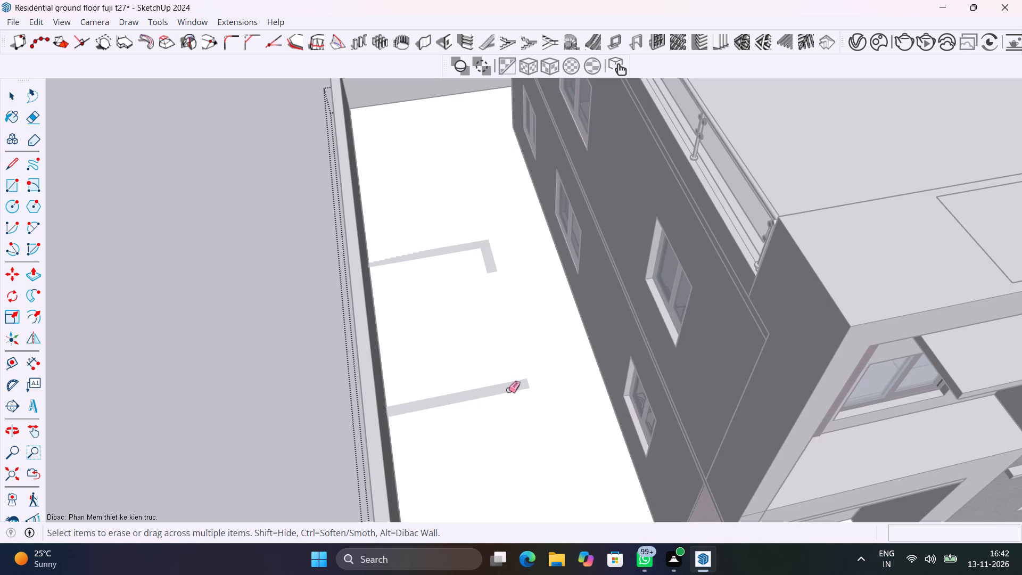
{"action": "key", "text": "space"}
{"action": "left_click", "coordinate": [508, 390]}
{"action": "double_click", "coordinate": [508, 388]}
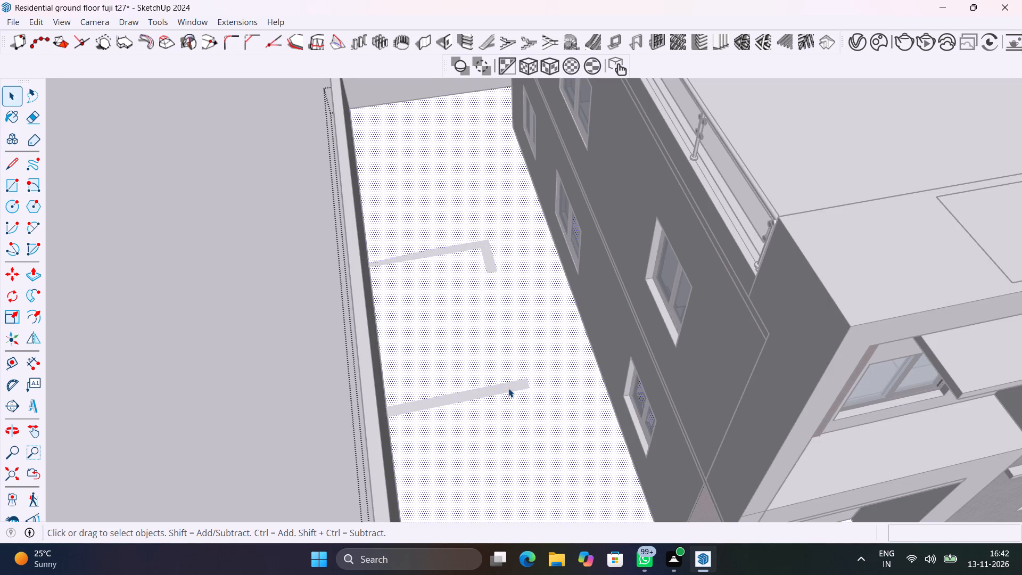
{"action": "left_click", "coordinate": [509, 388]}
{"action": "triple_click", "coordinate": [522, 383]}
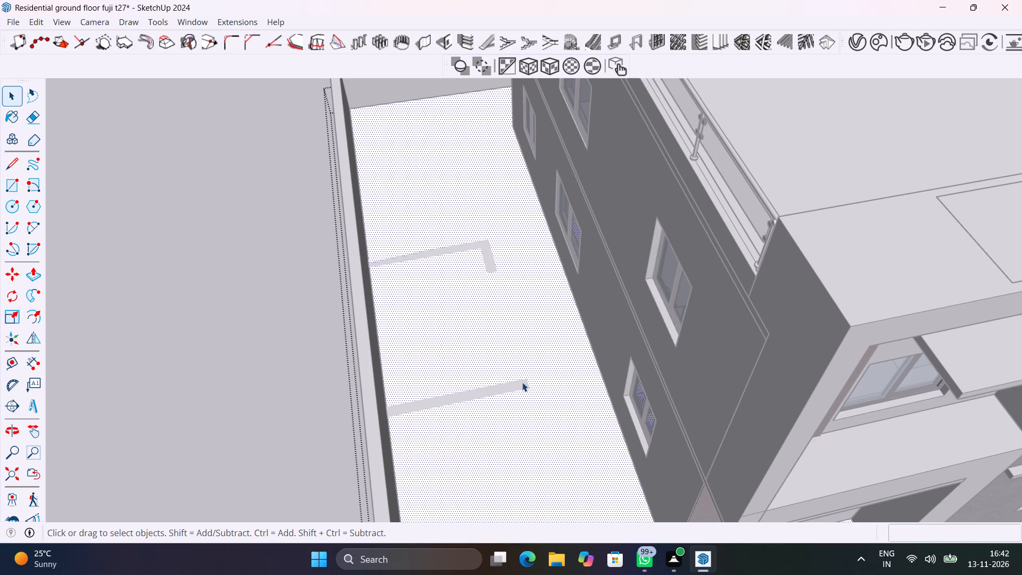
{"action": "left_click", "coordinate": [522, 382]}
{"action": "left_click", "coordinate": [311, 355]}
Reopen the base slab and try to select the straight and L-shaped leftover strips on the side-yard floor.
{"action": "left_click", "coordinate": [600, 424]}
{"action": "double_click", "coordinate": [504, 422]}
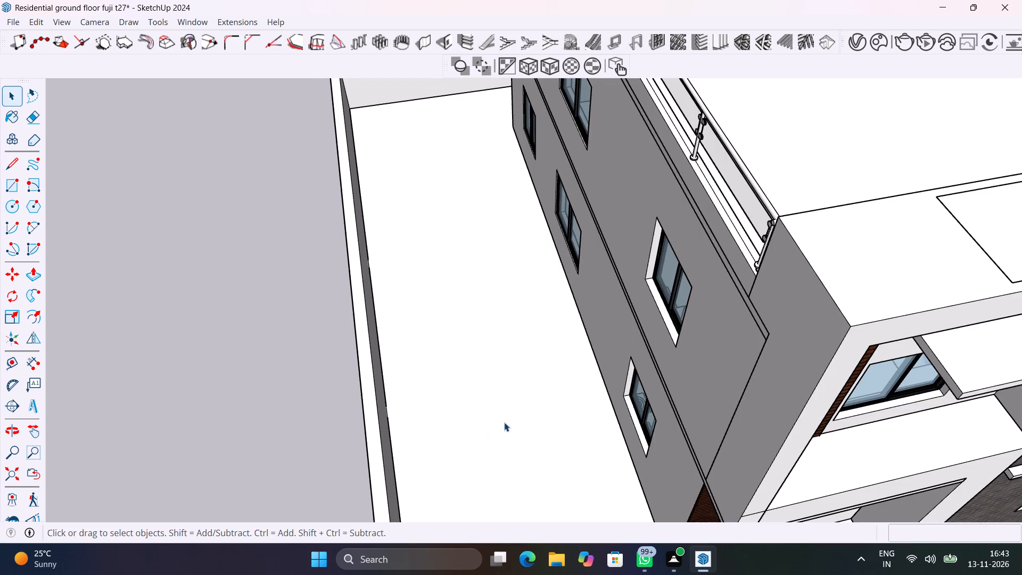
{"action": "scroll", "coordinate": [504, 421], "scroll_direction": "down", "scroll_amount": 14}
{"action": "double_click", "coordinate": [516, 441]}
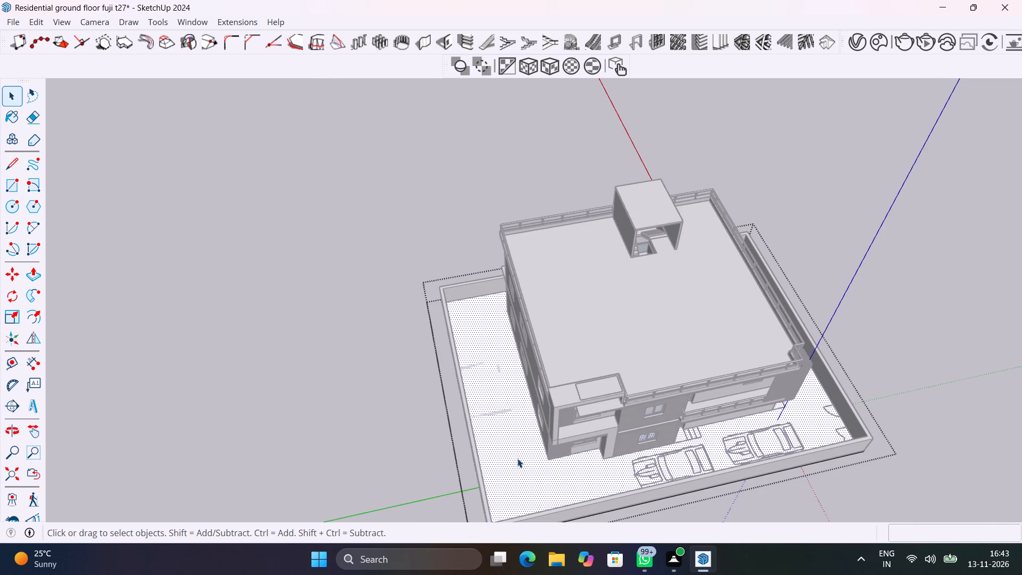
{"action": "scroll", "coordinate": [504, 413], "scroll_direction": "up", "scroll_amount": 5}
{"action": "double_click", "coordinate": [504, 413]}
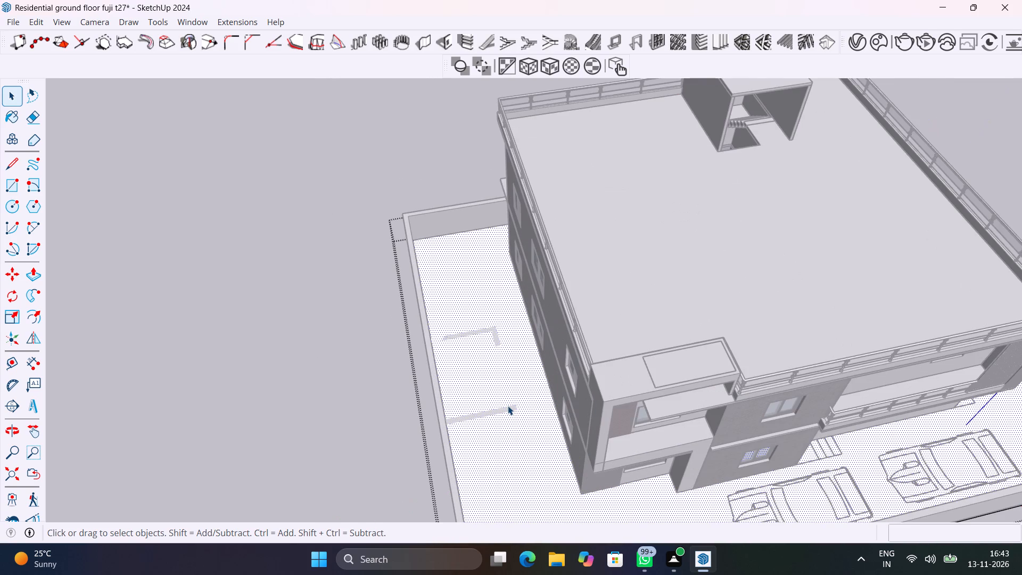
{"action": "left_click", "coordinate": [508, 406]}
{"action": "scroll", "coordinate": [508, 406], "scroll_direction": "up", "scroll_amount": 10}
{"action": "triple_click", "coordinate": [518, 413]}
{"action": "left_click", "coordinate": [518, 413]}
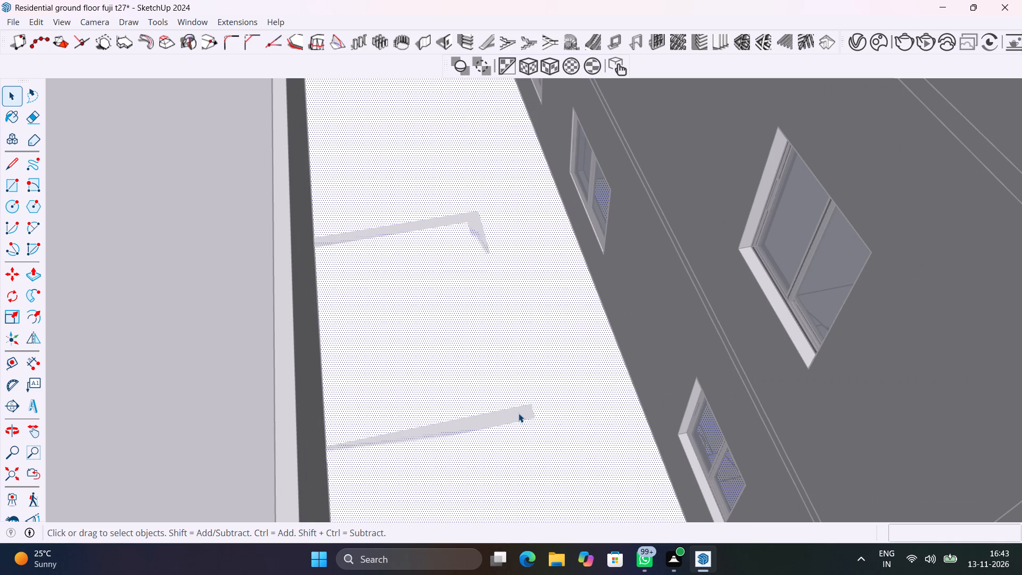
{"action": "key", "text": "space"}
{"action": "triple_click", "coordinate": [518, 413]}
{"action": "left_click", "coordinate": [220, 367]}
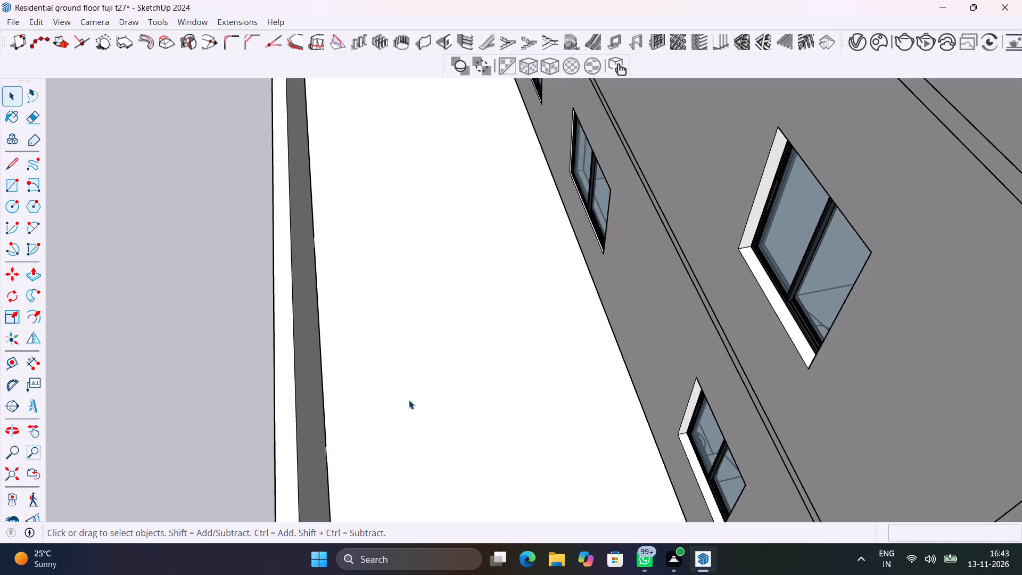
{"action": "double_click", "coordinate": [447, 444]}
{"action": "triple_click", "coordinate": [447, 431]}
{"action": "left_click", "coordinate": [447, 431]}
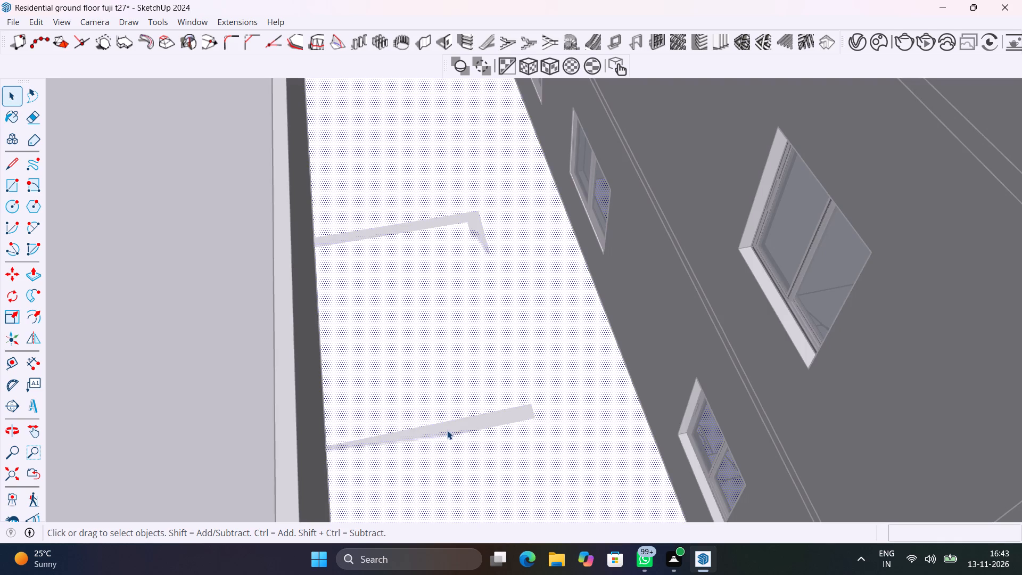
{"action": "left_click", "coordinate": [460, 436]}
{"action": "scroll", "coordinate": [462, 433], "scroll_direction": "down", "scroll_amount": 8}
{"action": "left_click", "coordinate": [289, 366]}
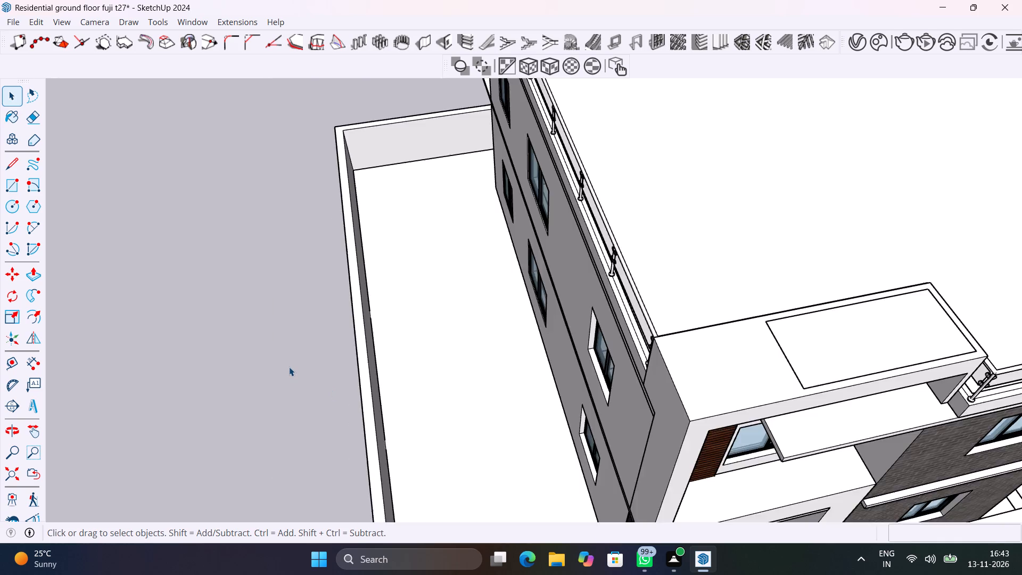
Examine the compound's front wall and base edge from a level front view.
{"action": "scroll", "coordinate": [289, 367], "scroll_direction": "down", "scroll_amount": 13}
{"action": "middle_click_drag", "start_coordinate": [463, 434], "coordinate": [407, 258]}
{"action": "scroll", "coordinate": [438, 291], "scroll_direction": "down", "scroll_amount": 4}
{"action": "middle_click_drag", "start_coordinate": [468, 372], "coordinate": [457, 300]}
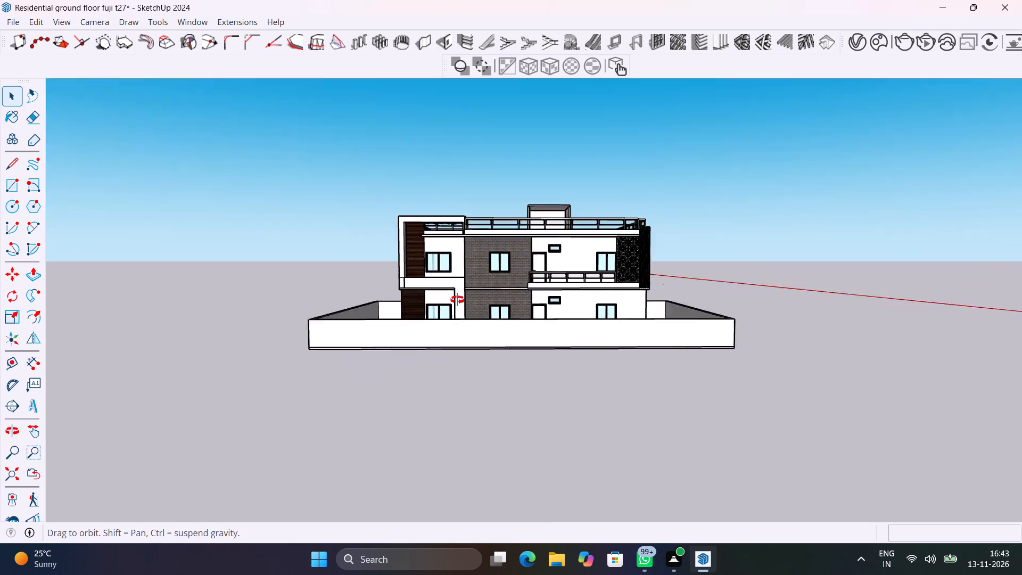
{"action": "middle_click_drag", "start_coordinate": [457, 300], "coordinate": [476, 300]}
{"action": "scroll", "coordinate": [505, 353], "scroll_direction": "up", "scroll_amount": 8}
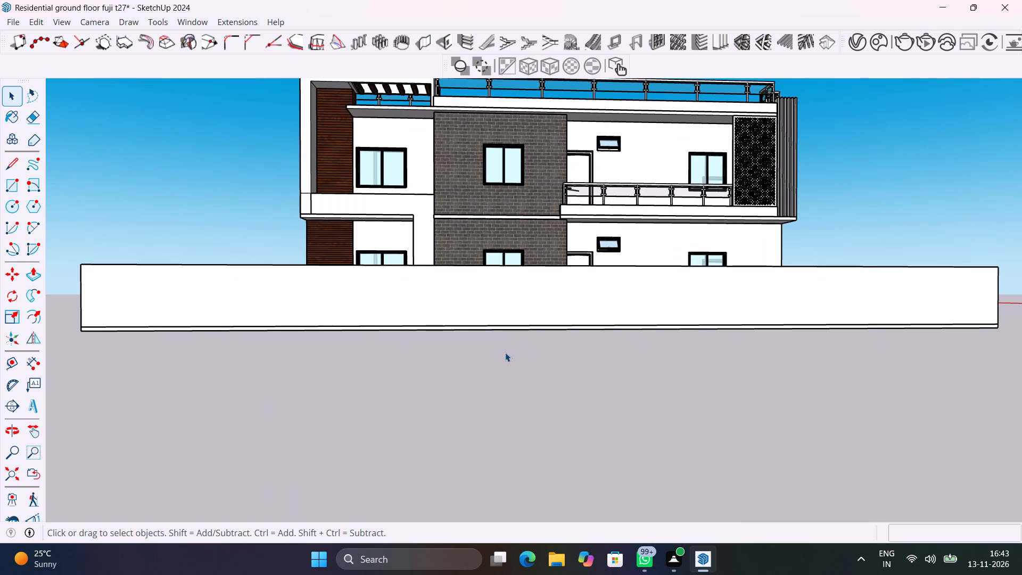
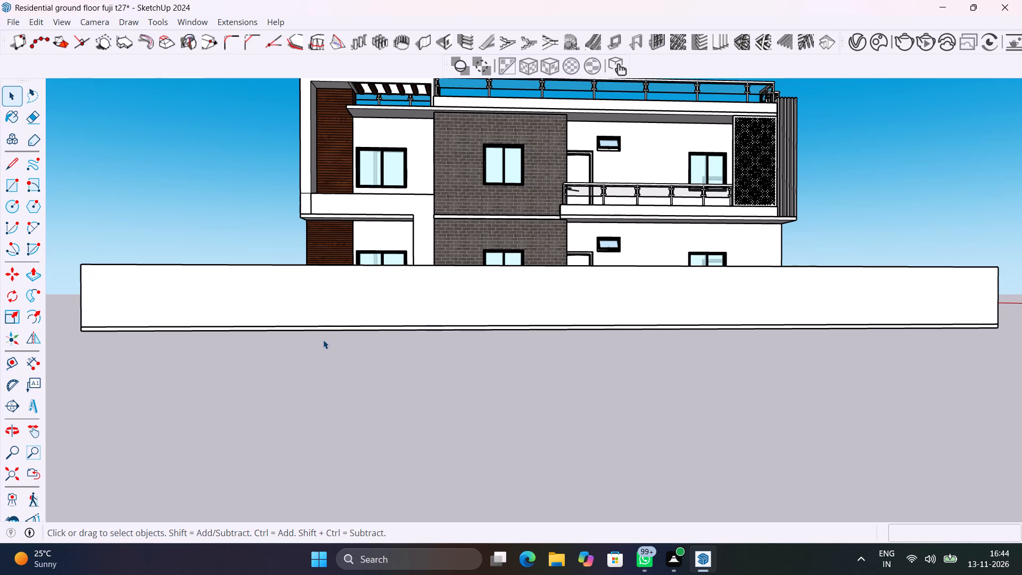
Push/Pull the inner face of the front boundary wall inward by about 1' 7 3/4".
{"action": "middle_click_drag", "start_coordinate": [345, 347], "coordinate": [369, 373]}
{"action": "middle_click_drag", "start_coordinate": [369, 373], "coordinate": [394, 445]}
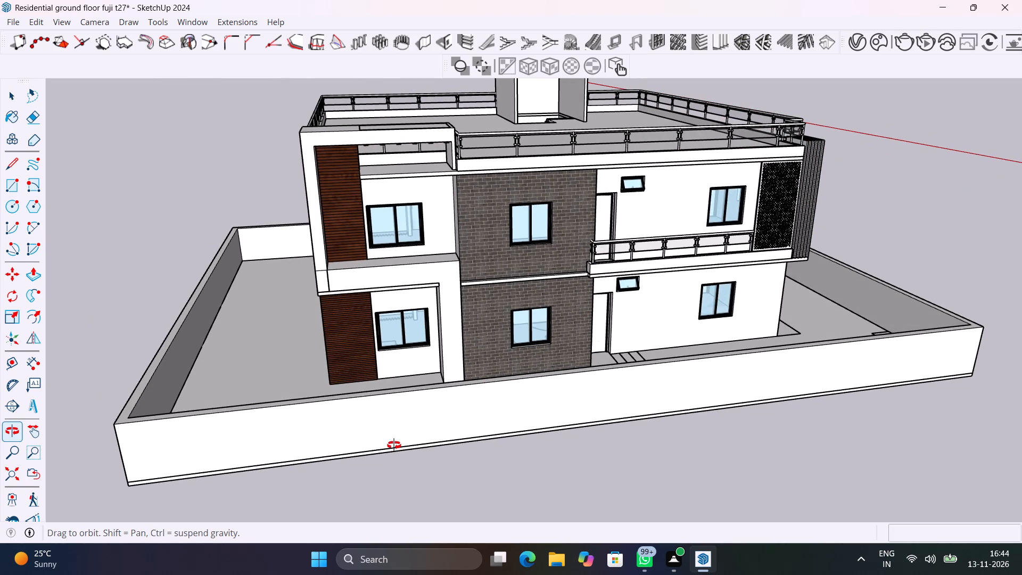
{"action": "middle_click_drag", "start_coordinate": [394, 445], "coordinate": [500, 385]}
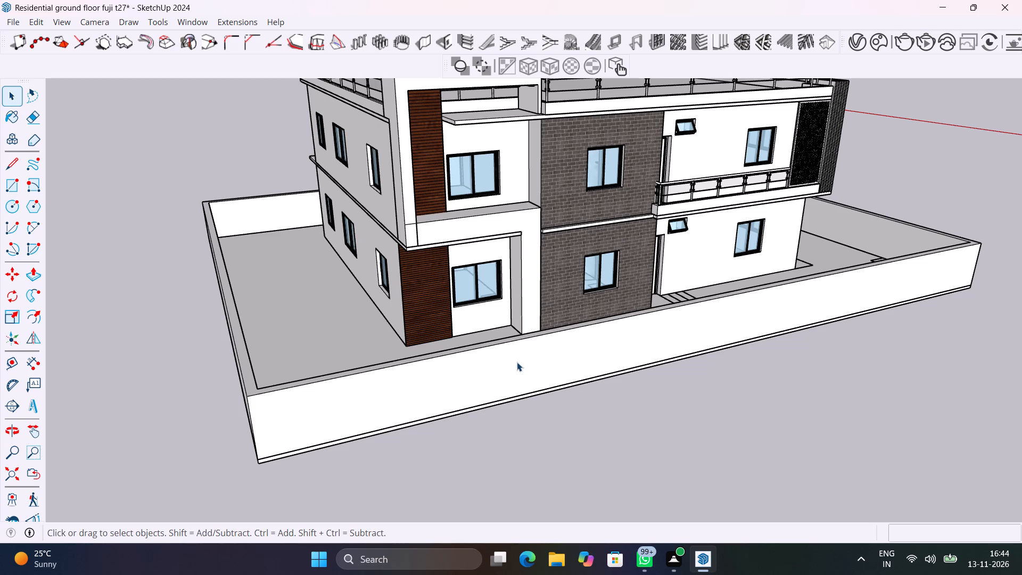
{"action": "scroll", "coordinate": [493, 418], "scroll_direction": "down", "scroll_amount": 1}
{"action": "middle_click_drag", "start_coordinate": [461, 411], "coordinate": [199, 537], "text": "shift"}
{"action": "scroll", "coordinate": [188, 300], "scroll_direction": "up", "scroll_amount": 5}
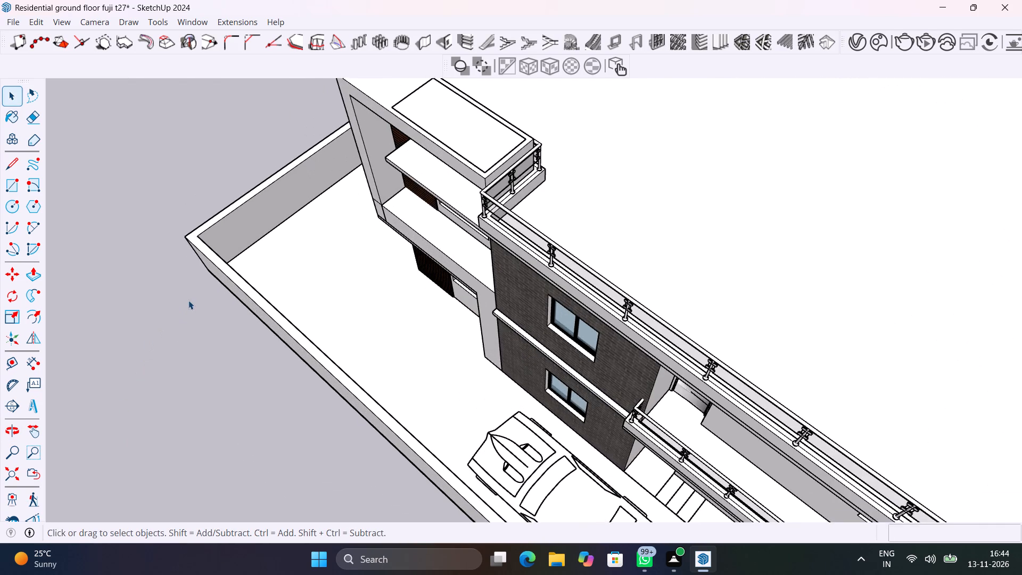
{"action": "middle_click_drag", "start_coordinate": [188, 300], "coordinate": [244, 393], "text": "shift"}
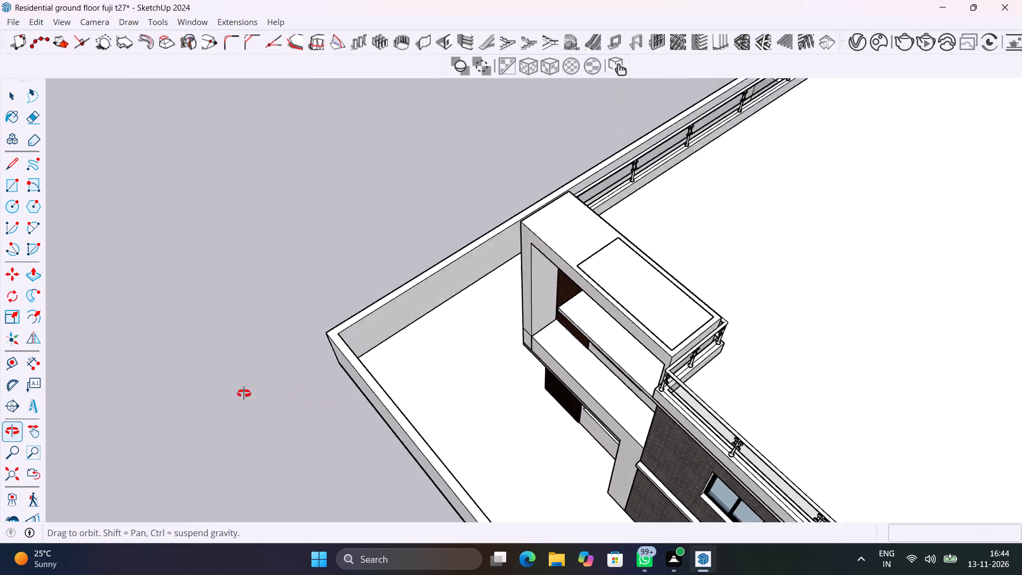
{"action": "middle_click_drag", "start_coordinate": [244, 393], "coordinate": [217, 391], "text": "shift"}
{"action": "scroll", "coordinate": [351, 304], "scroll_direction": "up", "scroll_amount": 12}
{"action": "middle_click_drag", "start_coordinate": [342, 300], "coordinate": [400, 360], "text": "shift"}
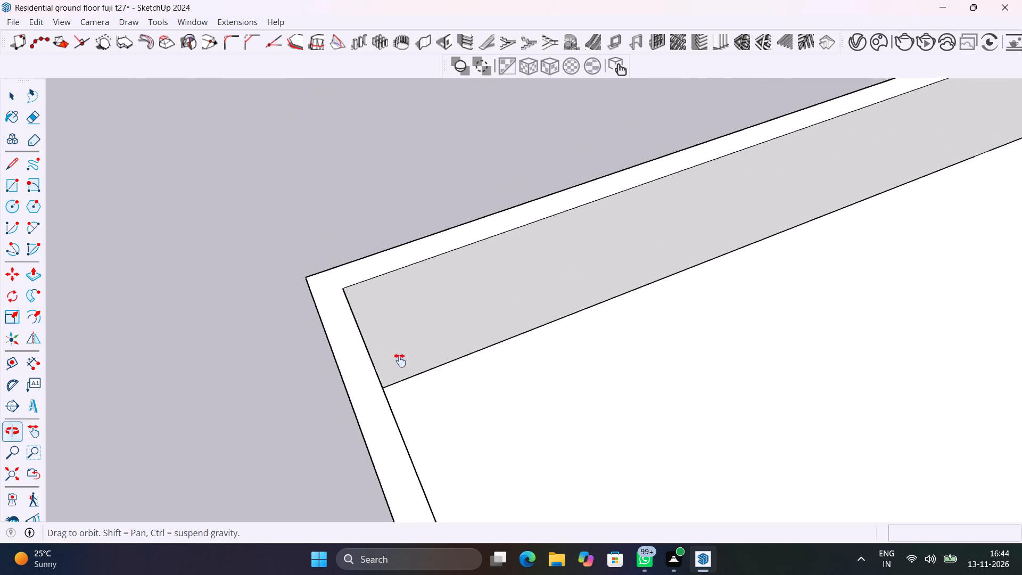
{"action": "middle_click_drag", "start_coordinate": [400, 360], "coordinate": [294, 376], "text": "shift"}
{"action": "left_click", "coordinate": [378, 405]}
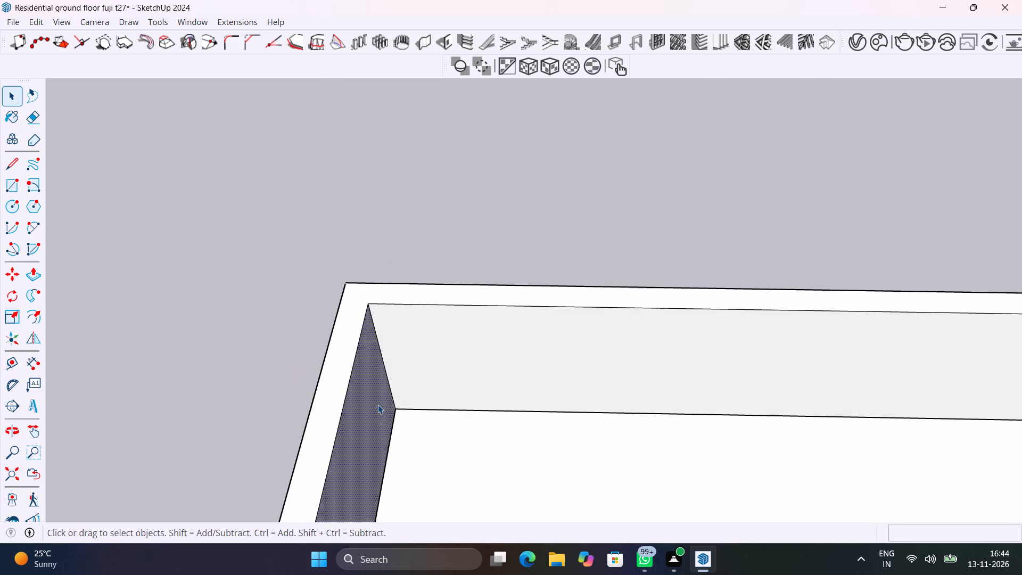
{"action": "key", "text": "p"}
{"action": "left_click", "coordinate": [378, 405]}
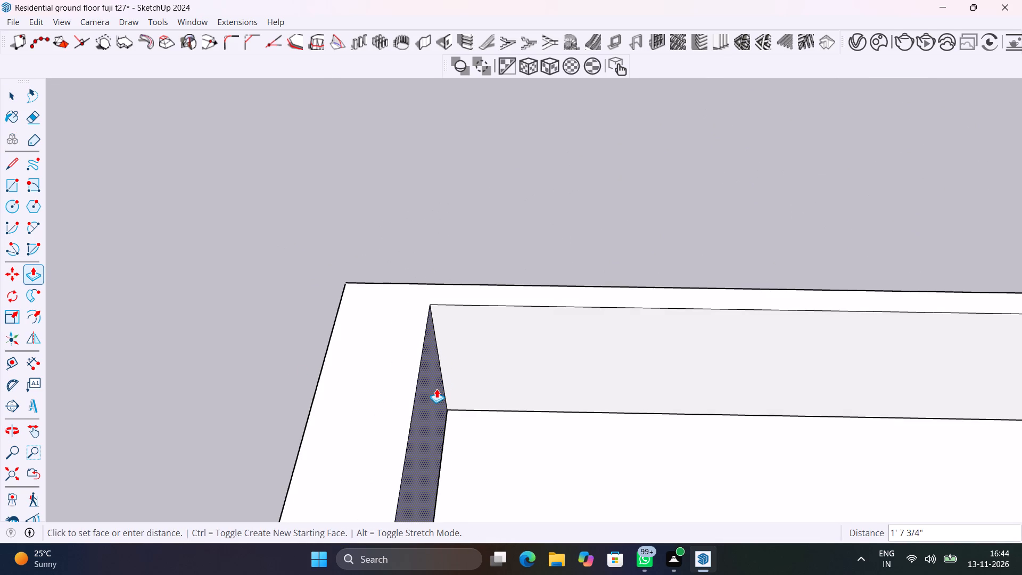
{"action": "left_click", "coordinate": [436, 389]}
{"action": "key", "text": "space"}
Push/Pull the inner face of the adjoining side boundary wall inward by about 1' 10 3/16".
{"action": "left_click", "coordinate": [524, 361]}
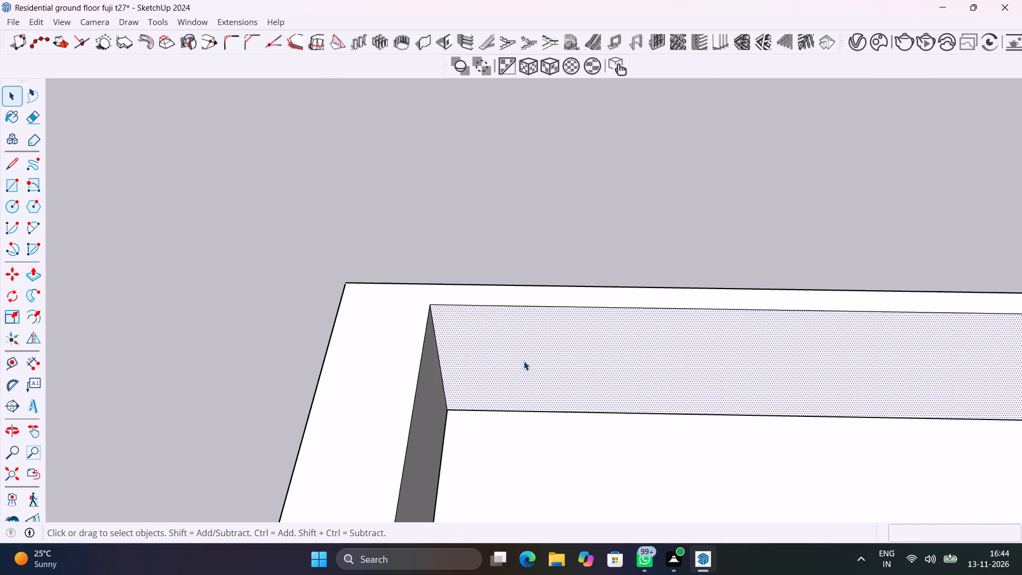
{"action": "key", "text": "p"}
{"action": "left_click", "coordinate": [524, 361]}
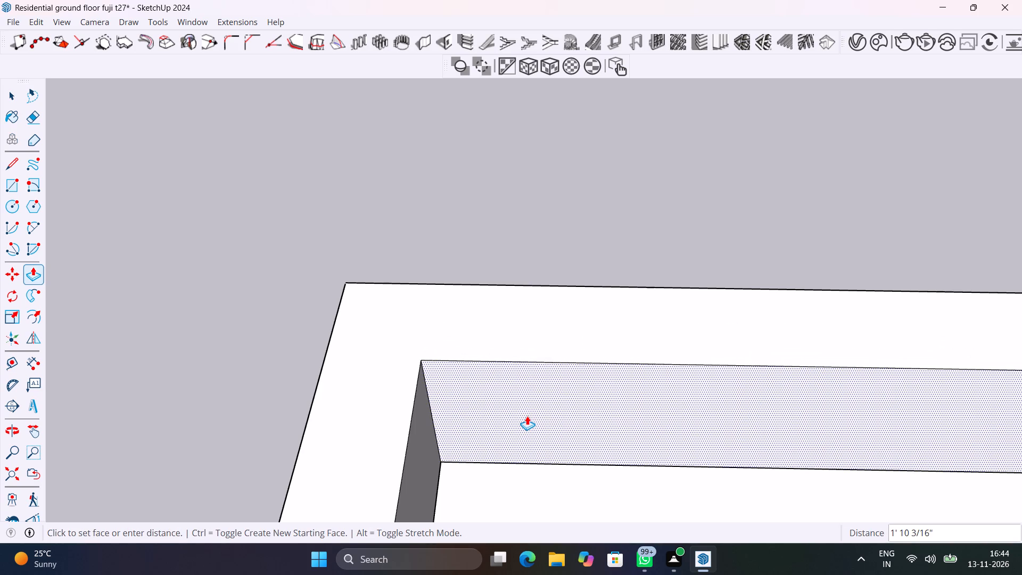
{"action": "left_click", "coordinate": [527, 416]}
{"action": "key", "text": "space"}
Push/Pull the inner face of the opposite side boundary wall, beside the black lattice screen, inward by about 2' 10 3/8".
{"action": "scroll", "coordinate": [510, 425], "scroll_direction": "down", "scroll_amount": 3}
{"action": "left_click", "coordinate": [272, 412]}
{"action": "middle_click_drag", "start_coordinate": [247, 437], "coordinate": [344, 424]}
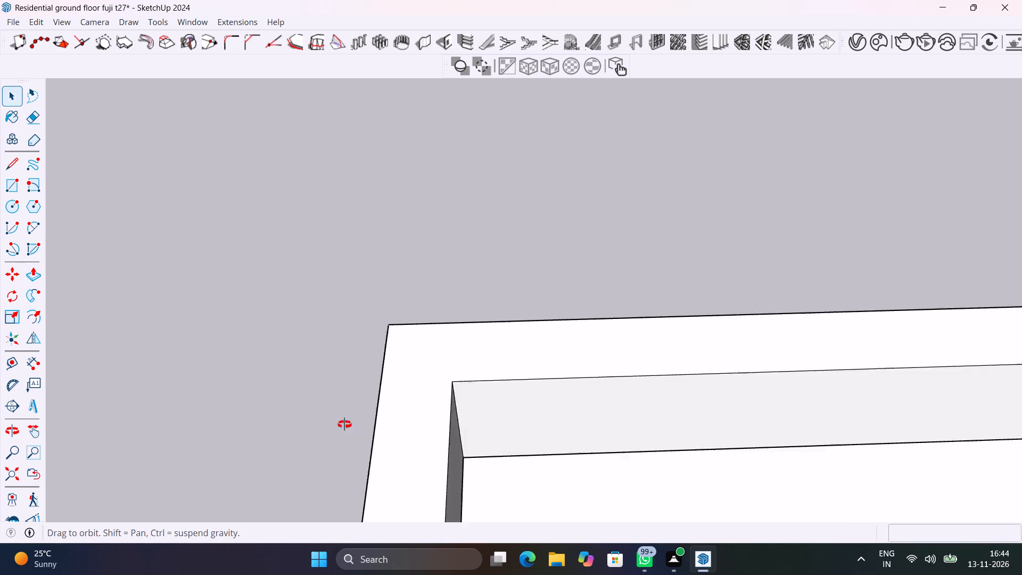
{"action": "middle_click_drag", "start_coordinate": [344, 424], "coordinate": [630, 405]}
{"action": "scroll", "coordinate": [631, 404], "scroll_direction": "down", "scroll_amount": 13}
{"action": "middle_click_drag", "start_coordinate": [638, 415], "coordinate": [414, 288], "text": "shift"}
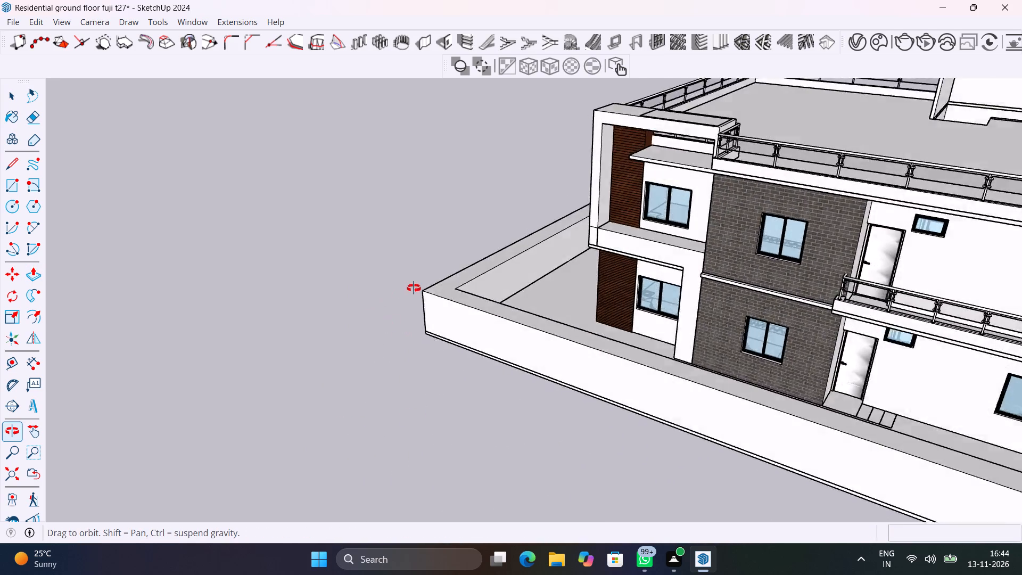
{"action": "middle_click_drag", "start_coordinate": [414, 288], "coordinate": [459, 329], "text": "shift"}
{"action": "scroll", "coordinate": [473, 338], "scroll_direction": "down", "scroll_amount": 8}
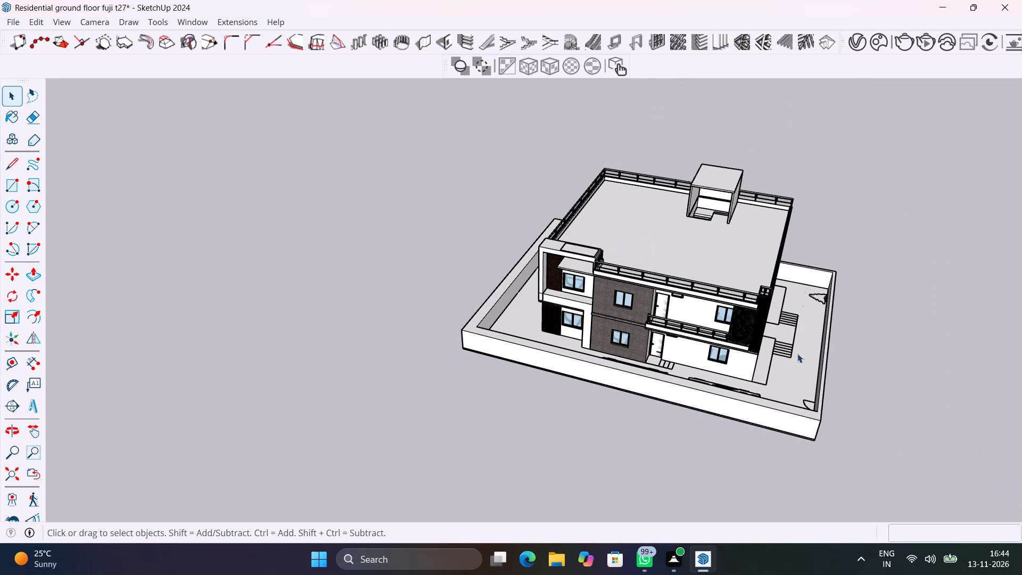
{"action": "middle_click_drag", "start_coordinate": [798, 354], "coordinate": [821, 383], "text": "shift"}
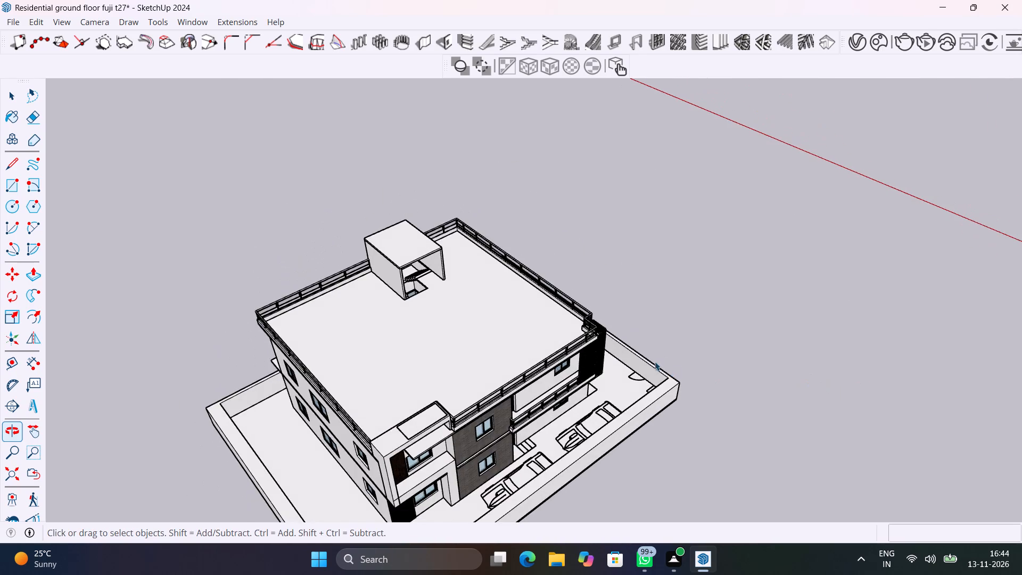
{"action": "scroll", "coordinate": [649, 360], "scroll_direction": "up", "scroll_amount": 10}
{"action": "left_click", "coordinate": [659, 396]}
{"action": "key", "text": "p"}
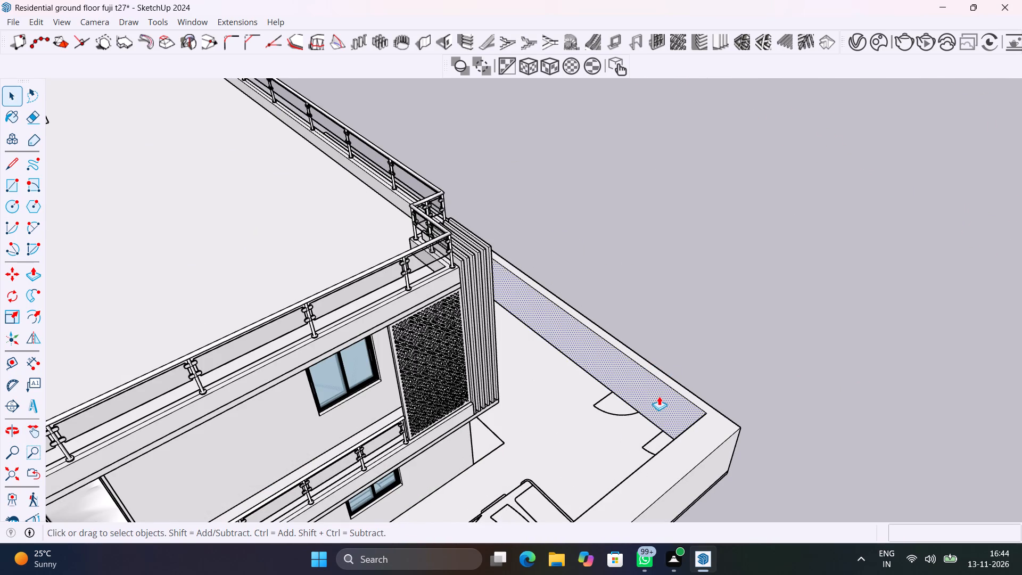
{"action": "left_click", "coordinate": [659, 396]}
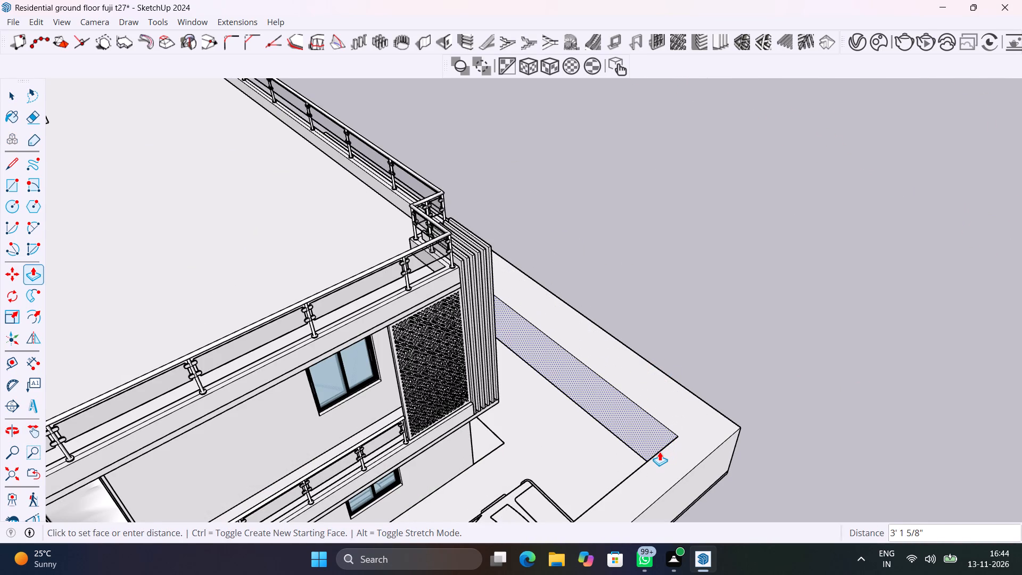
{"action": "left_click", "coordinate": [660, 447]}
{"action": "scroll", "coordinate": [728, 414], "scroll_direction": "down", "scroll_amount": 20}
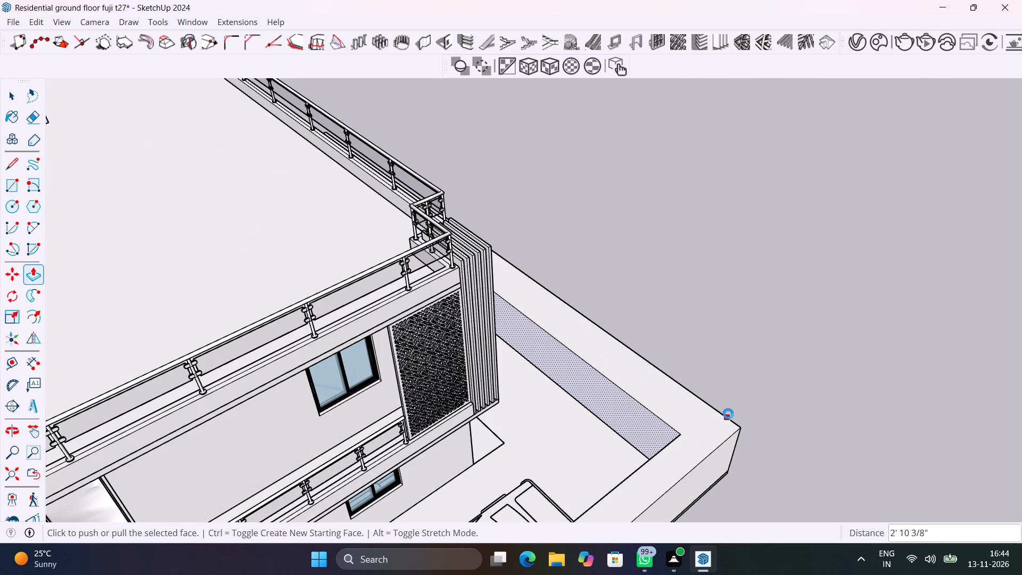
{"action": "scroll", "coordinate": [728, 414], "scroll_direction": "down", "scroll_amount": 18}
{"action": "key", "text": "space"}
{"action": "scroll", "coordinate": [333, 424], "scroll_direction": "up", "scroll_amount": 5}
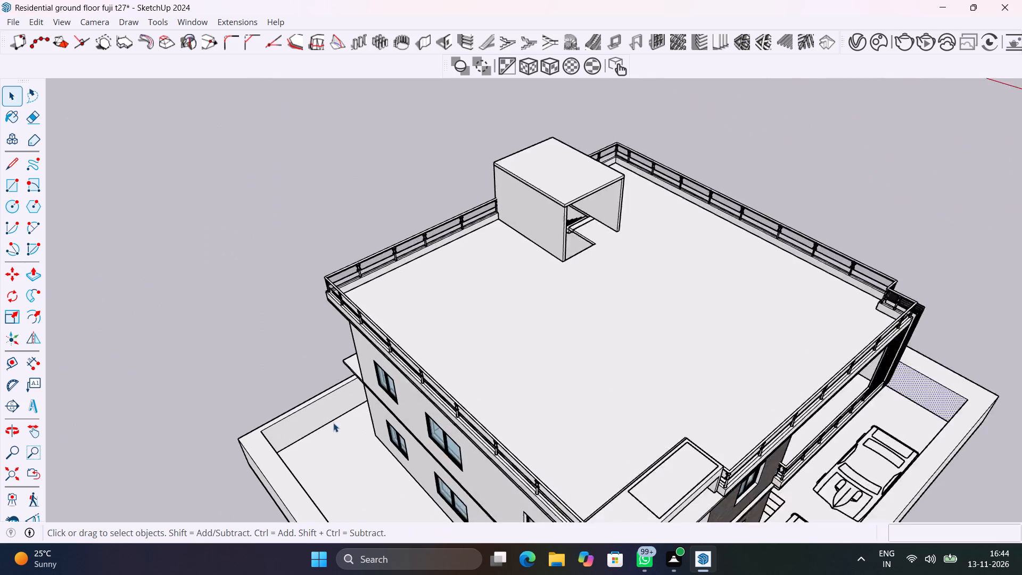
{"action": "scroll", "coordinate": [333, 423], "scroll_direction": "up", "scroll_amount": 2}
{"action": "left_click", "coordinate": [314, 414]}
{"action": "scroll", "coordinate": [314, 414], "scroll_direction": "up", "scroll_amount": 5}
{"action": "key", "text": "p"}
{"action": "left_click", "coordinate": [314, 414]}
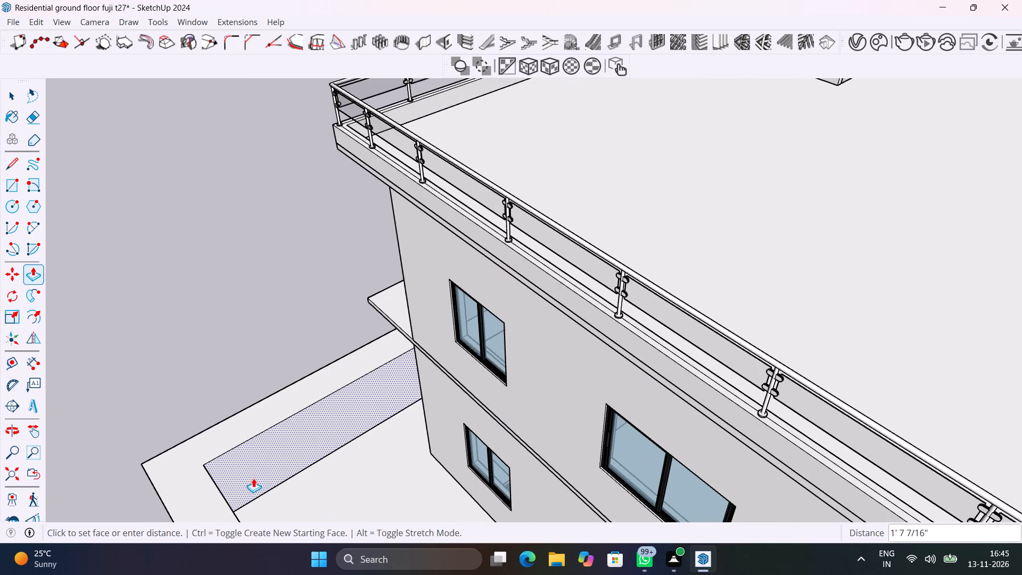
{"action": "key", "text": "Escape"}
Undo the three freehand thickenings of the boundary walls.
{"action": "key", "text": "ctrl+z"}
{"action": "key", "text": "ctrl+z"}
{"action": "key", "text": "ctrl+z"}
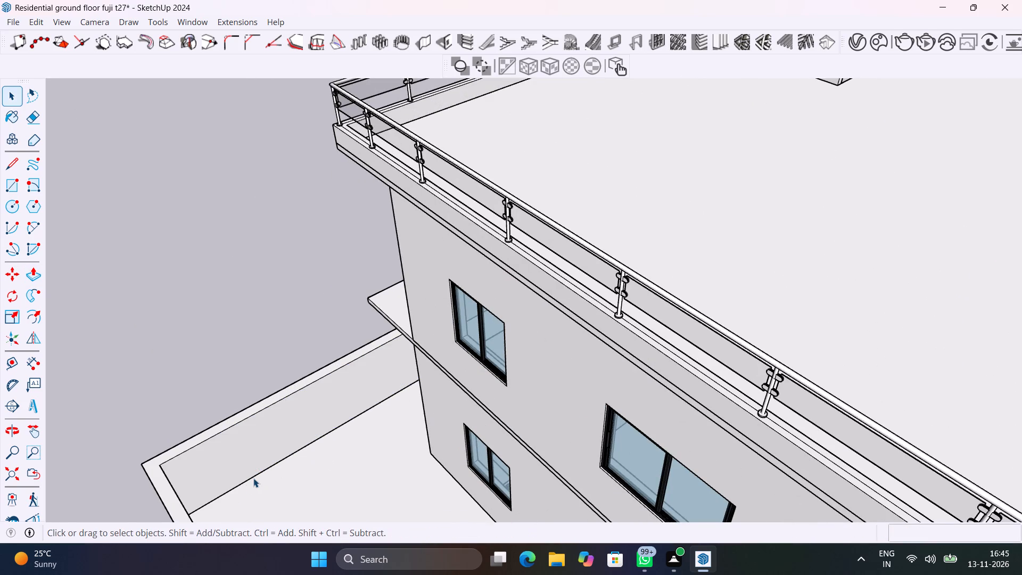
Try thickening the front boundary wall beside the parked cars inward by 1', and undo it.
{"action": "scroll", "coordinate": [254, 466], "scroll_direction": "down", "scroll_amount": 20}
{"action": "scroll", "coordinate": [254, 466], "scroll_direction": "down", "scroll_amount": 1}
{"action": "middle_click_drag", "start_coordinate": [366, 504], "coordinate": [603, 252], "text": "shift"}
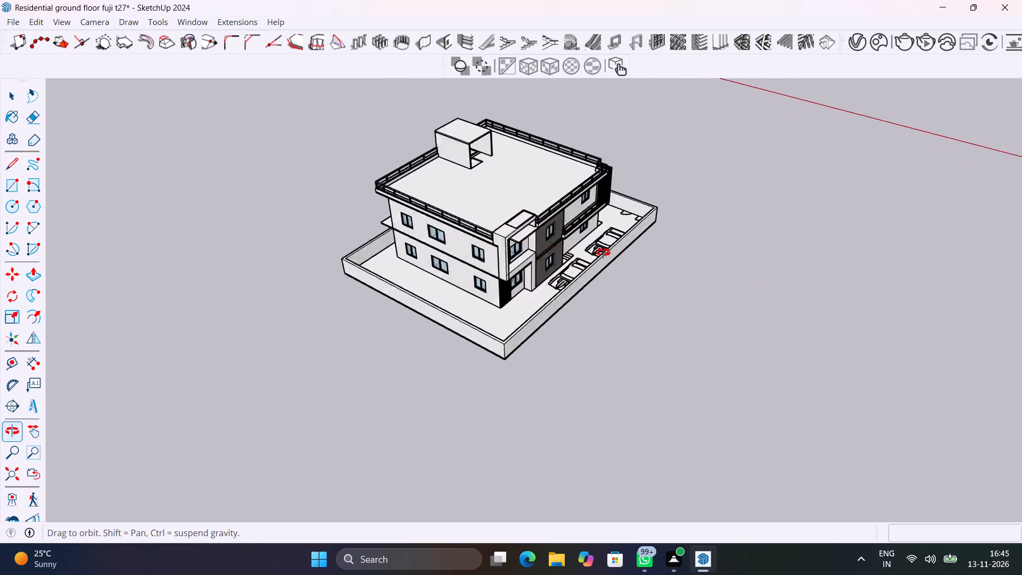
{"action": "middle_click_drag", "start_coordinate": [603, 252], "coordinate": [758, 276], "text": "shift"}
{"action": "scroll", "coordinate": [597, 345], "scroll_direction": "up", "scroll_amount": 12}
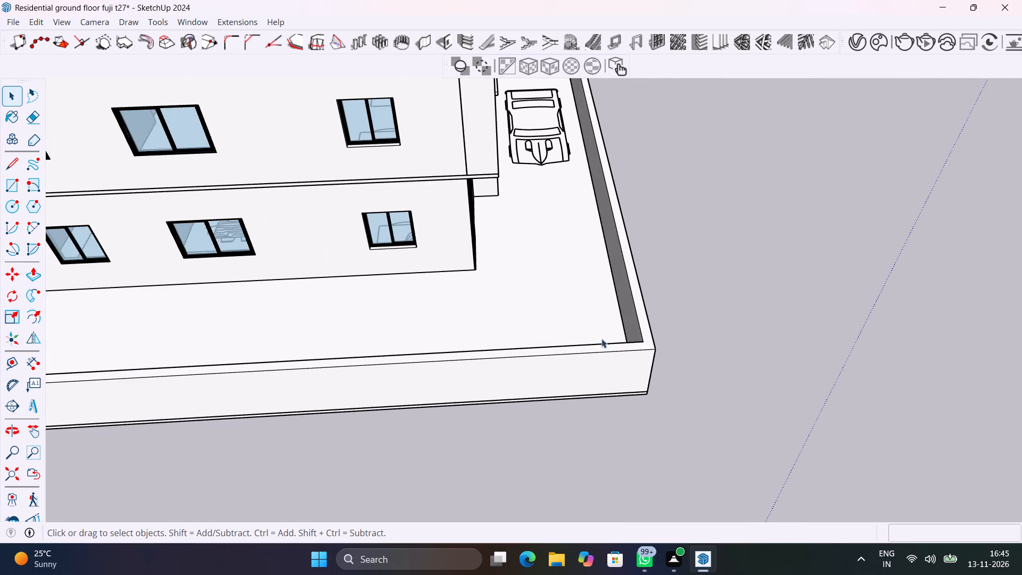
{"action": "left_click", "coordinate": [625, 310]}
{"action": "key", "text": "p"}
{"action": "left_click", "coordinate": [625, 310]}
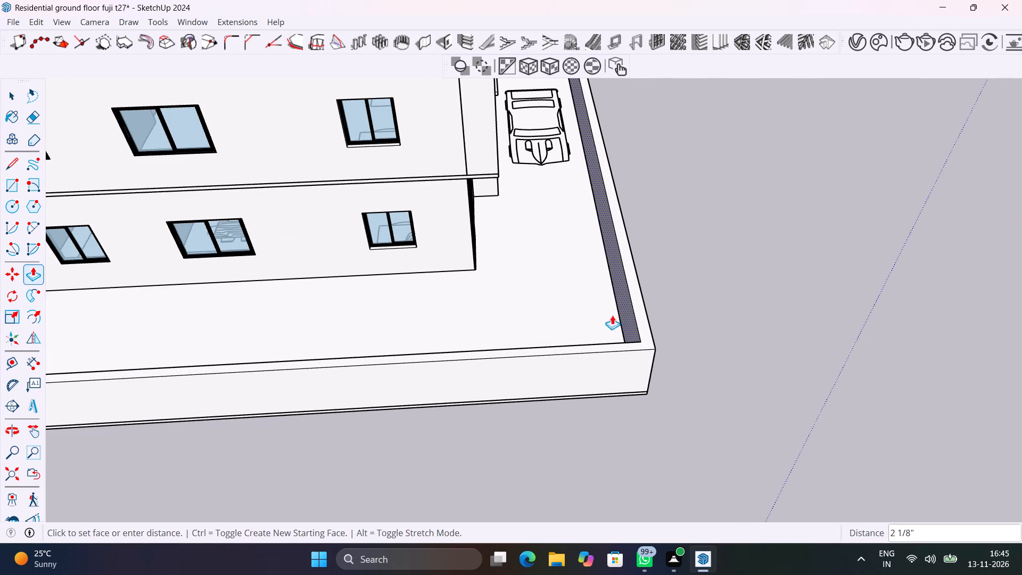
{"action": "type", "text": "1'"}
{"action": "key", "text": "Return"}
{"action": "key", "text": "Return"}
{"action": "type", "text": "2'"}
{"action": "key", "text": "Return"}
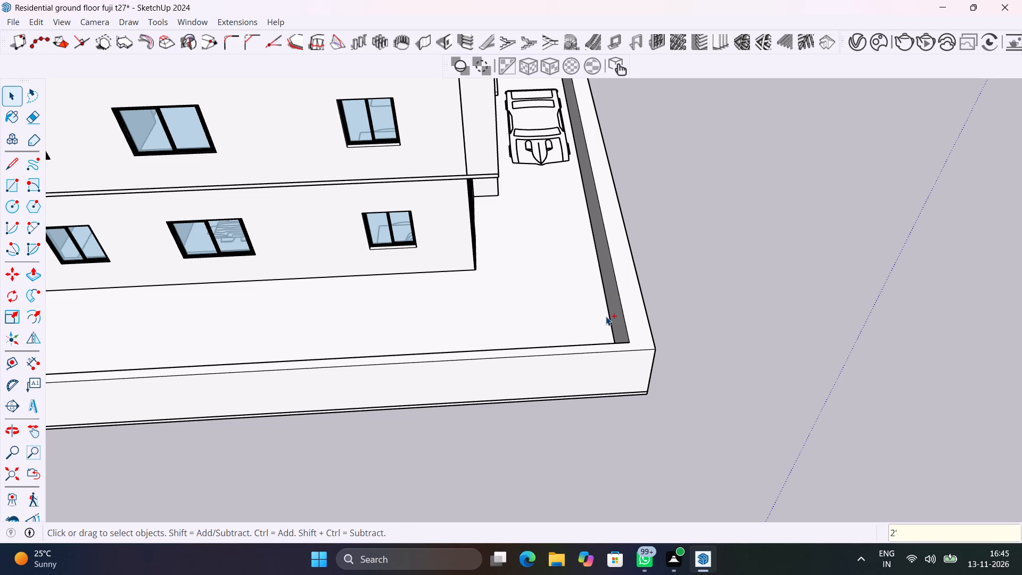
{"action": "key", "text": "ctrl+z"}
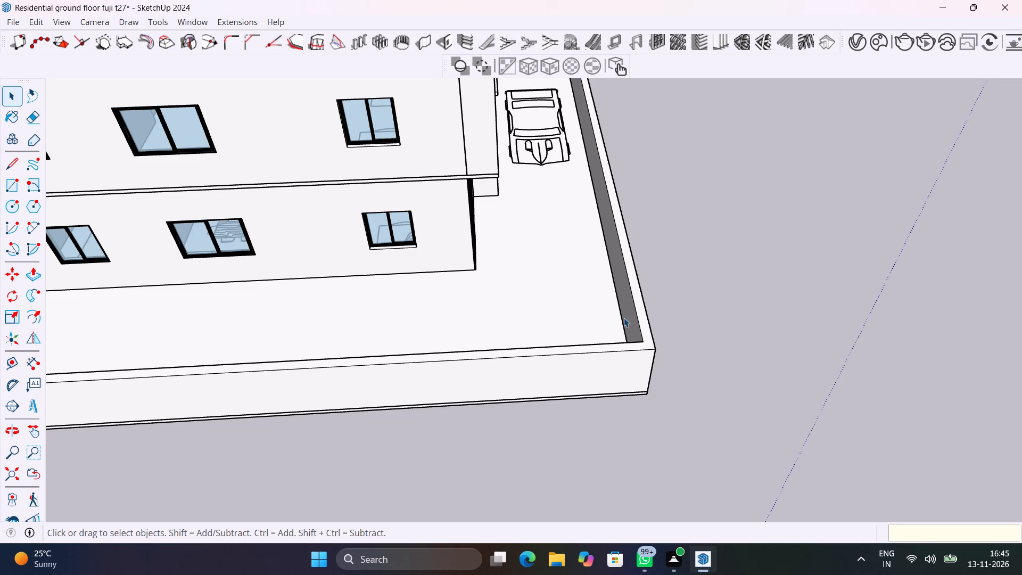
Push/Pull the inner face of the front boundary wall inward by 2'.
{"action": "left_click", "coordinate": [628, 321]}
{"action": "key", "text": "p"}
{"action": "left_click", "coordinate": [628, 321]}
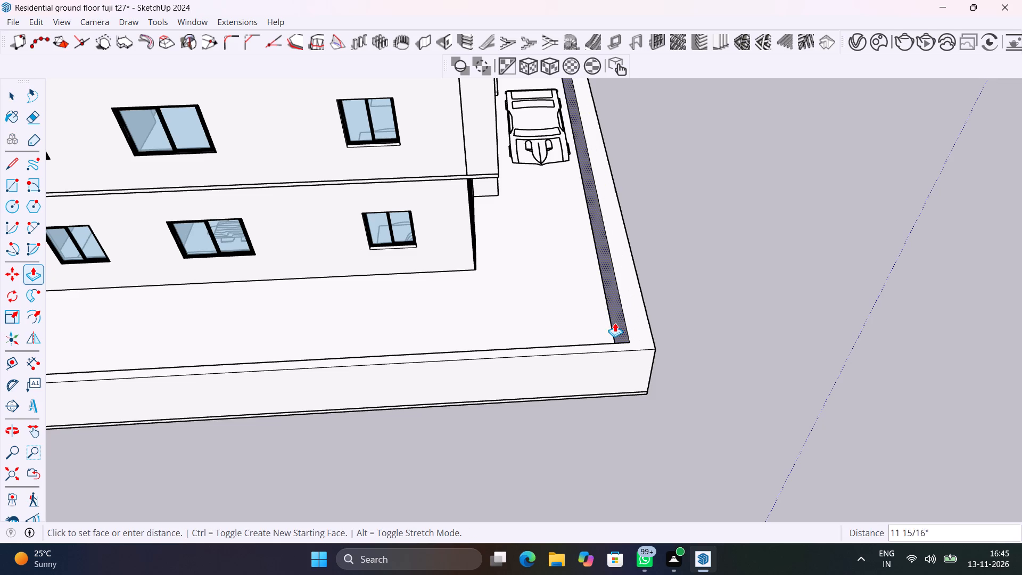
{"action": "type", "text": "2'"}
{"action": "key", "text": "Return"}
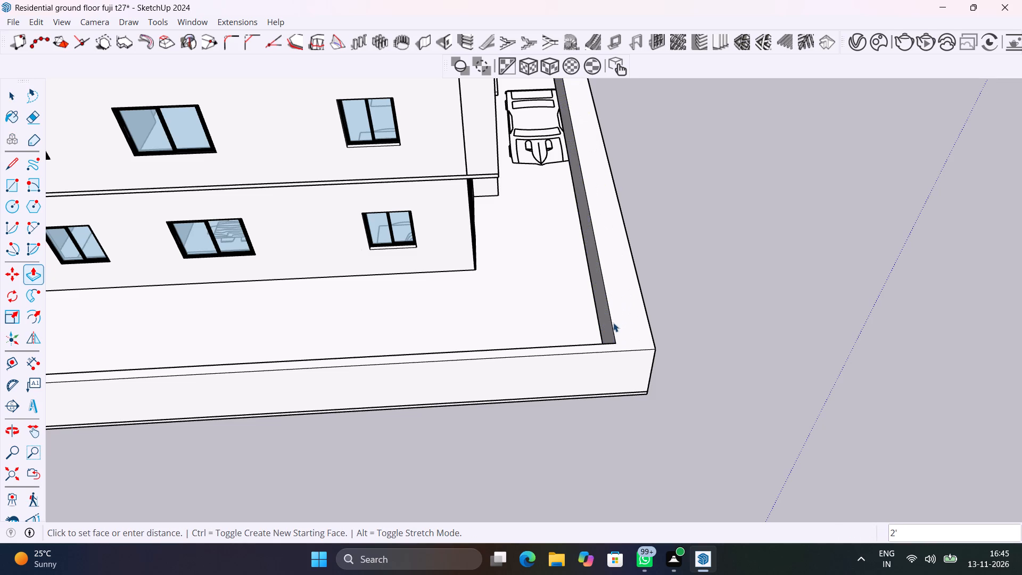
Push/Pull the inner face of the side boundary wall nearest the wood-clad corner inward by 2'.
{"action": "scroll", "coordinate": [613, 323], "scroll_direction": "down", "scroll_amount": 7}
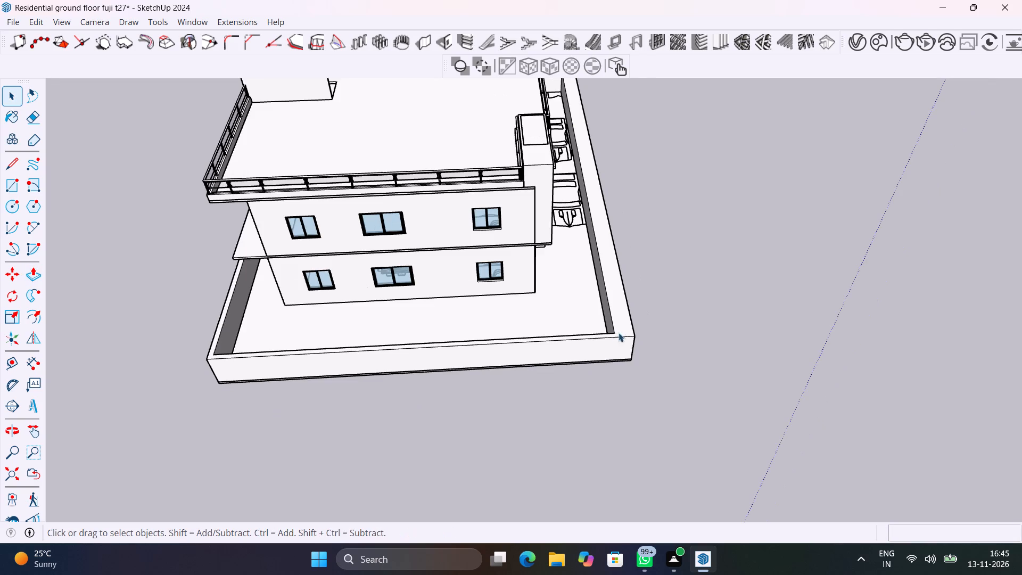
{"action": "middle_click_drag", "start_coordinate": [629, 338], "coordinate": [208, 485]}
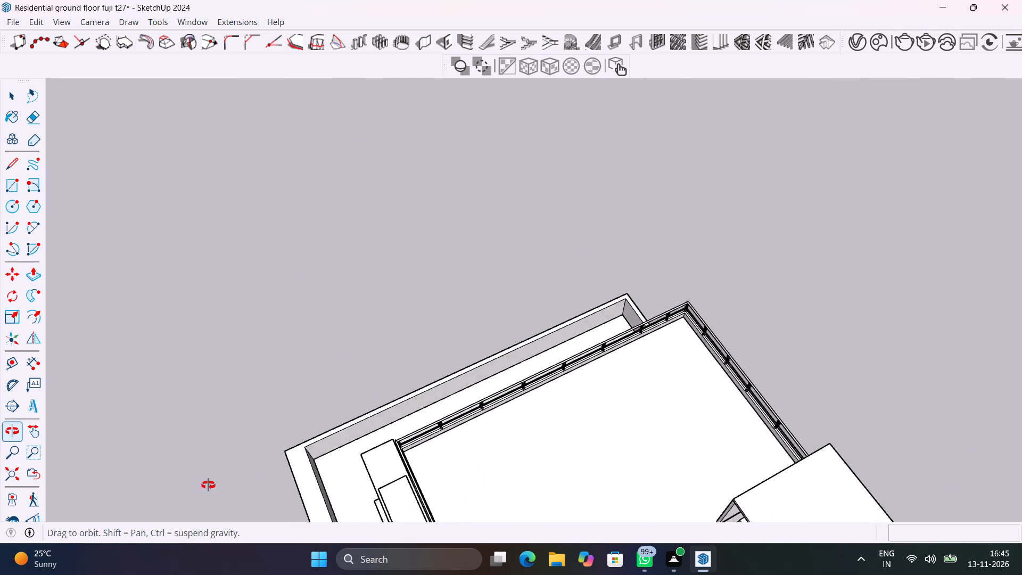
{"action": "middle_click_drag", "start_coordinate": [208, 485], "coordinate": [333, 355]}
{"action": "scroll", "coordinate": [424, 363], "scroll_direction": "up", "scroll_amount": 11}
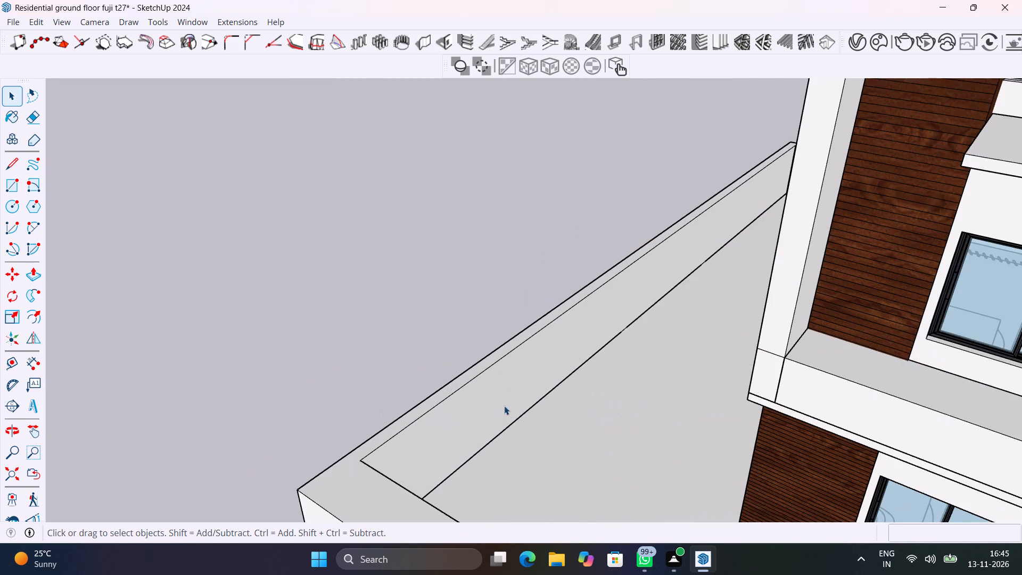
{"action": "left_click", "coordinate": [498, 393]}
{"action": "key", "text": "p"}
{"action": "left_click", "coordinate": [498, 393]}
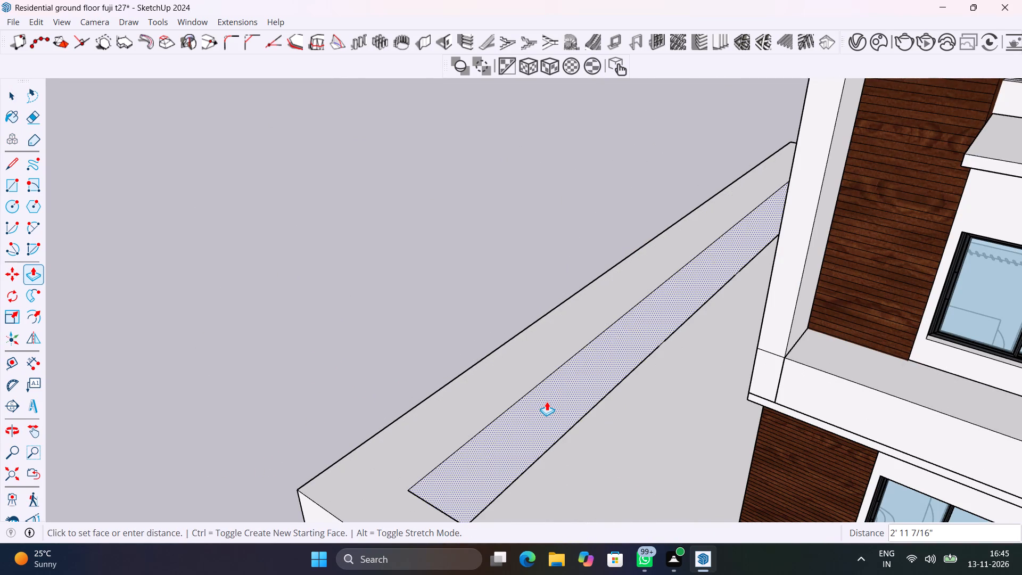
{"action": "type", "text": "2'"}
{"action": "key", "text": "Return"}
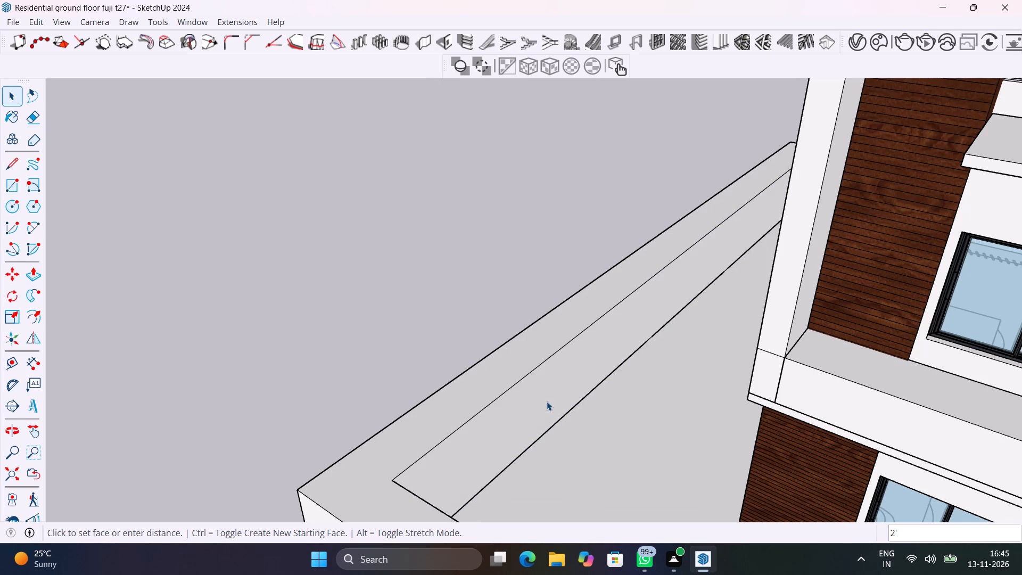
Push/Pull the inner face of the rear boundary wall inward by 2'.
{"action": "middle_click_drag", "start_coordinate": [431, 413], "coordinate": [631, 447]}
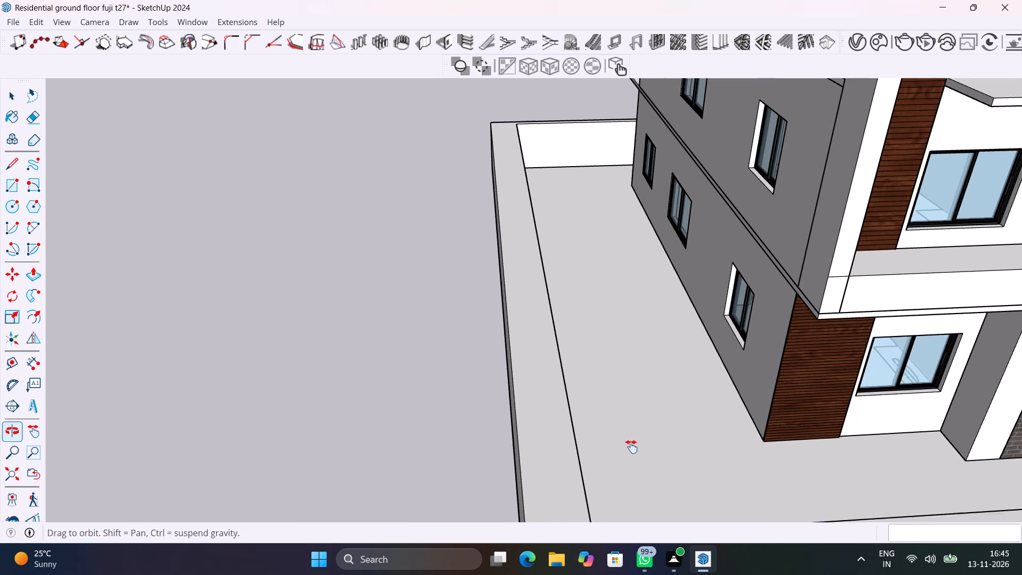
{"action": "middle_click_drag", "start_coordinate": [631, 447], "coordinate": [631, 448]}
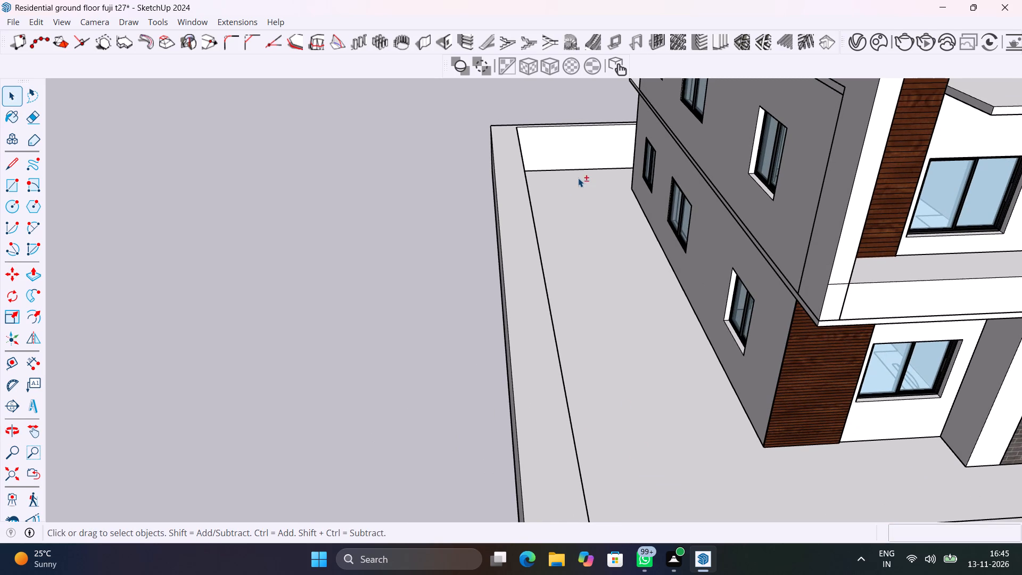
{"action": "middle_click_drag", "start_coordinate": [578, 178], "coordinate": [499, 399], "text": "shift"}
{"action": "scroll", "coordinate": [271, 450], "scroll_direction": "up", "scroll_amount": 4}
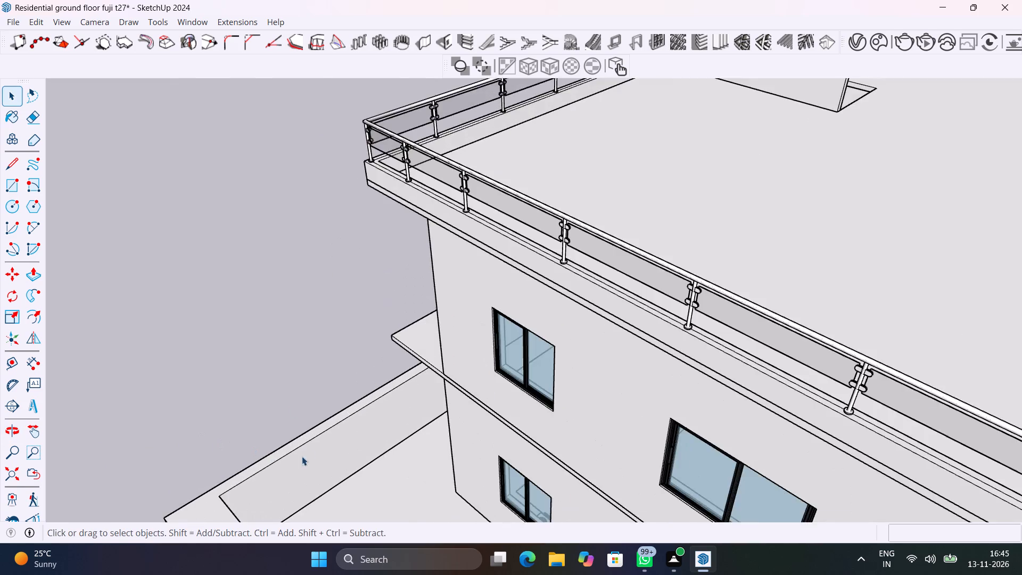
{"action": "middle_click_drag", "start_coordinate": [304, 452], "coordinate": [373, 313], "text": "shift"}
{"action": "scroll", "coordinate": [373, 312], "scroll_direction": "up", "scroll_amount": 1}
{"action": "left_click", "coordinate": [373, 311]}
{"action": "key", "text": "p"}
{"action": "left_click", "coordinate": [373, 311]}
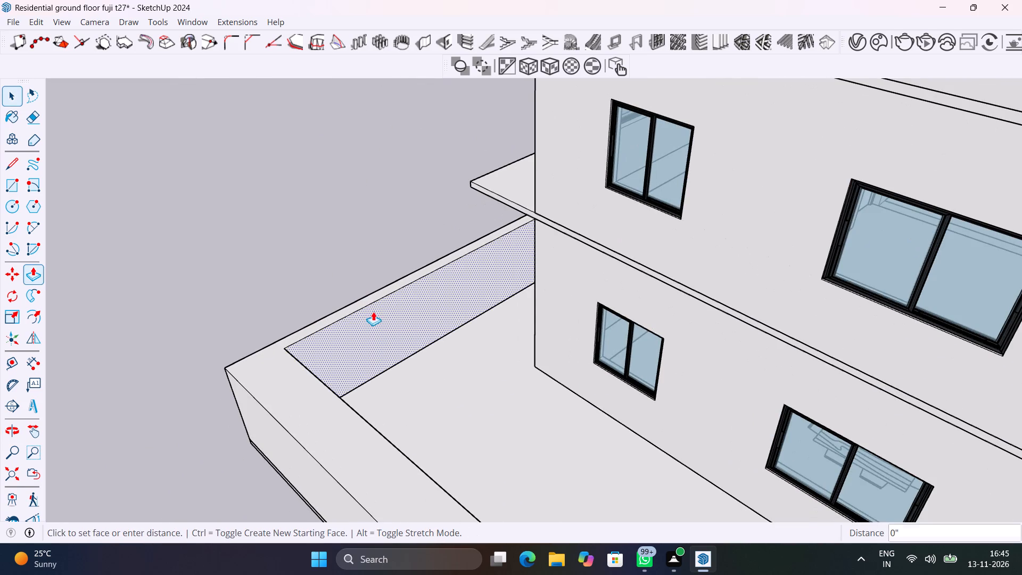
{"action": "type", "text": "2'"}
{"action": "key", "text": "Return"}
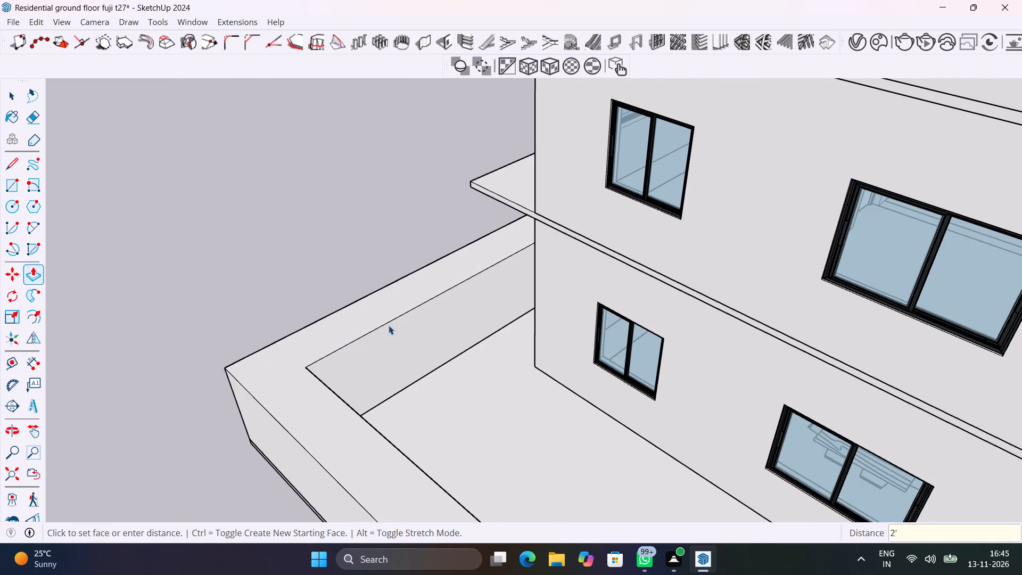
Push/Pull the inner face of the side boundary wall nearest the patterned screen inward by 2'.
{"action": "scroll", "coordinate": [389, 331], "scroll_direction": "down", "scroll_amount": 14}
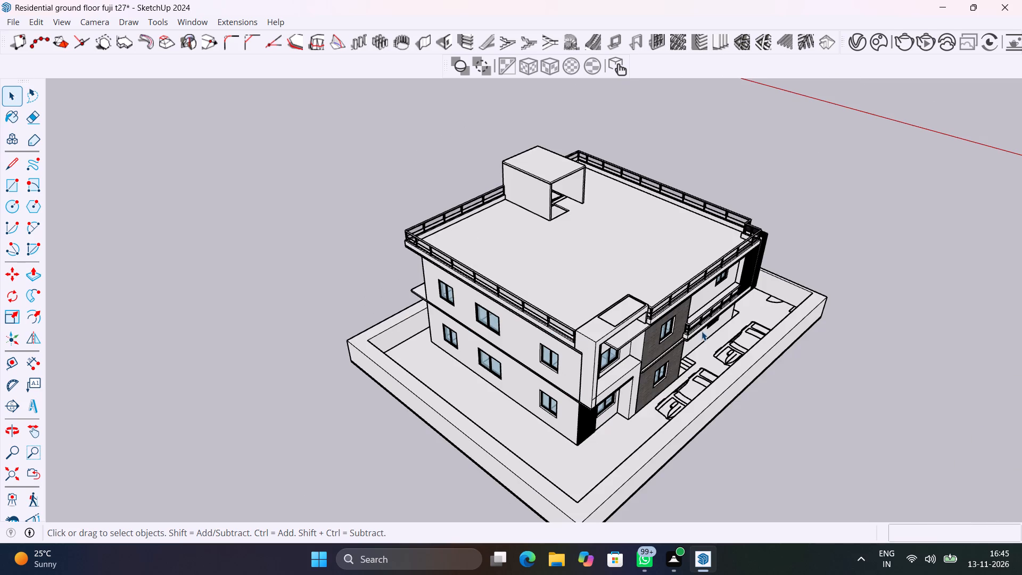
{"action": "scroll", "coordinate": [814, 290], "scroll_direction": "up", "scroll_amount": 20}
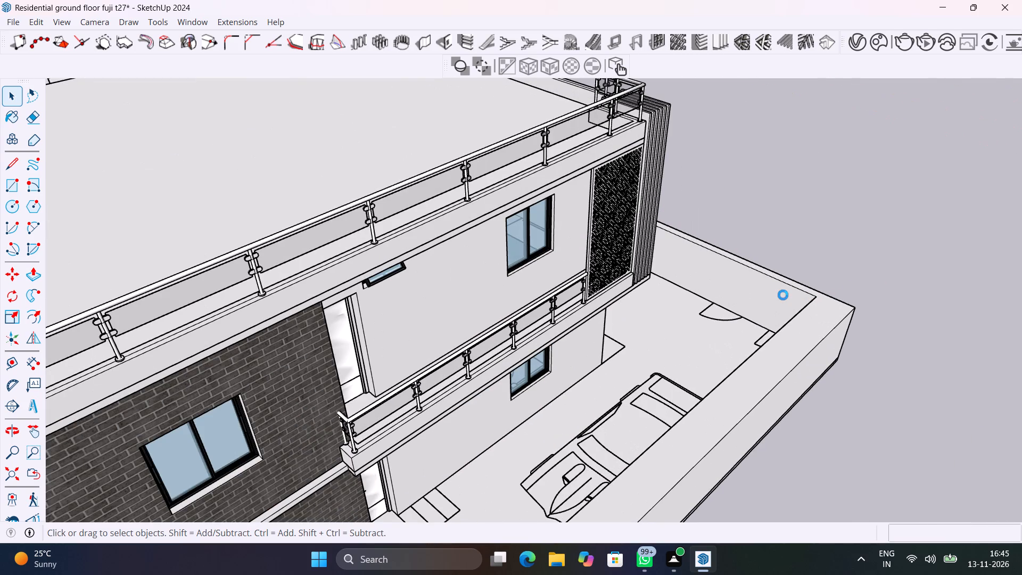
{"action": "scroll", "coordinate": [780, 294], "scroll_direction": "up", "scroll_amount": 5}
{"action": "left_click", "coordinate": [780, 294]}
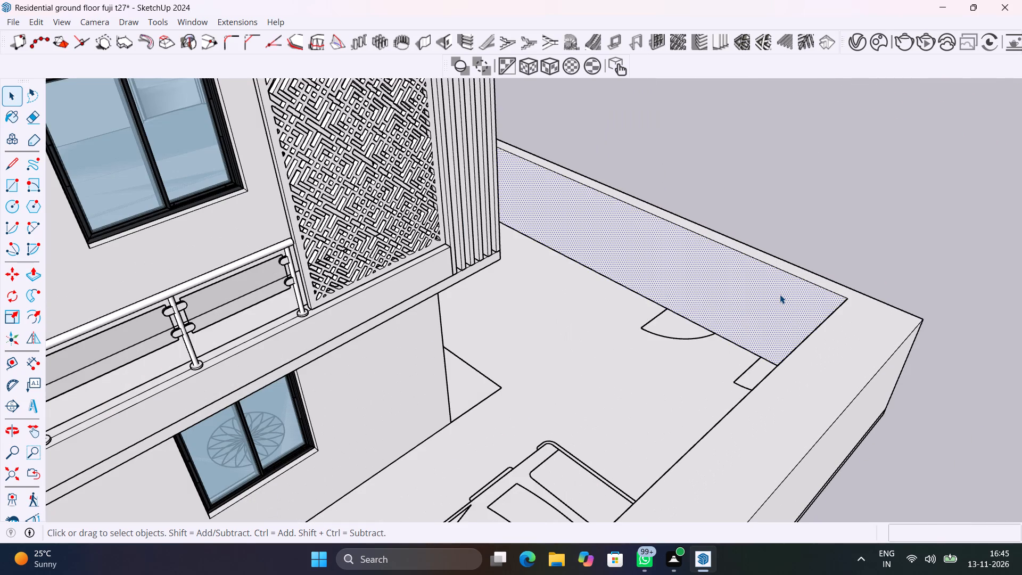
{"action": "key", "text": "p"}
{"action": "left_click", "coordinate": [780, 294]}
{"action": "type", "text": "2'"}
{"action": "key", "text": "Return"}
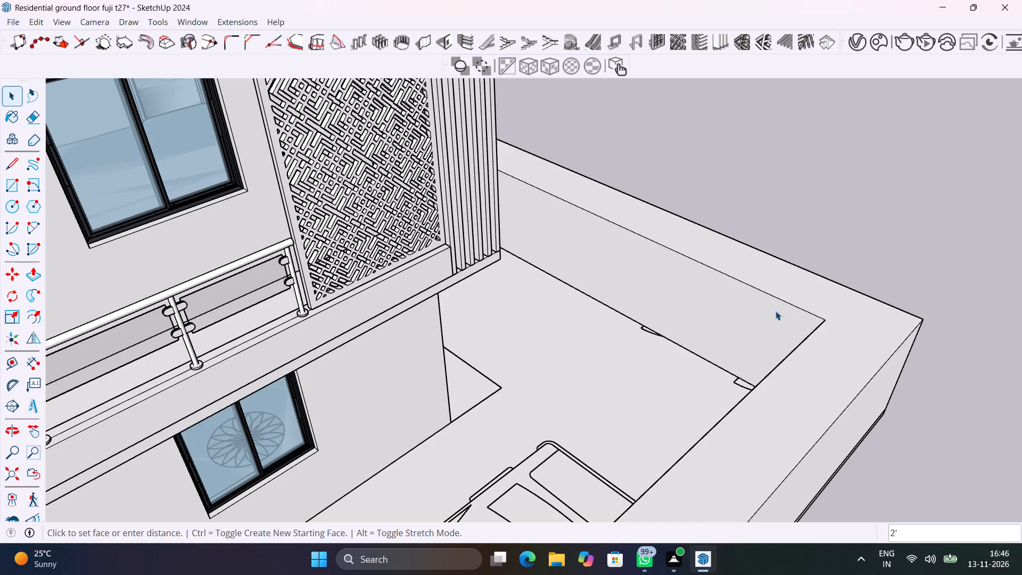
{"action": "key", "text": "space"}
Check the side boundary wall's thickness at the corner near the wood cladding with the Dimension tool, without placing a dimension.
{"action": "scroll", "coordinate": [765, 137], "scroll_direction": "up", "scroll_amount": 1}
{"action": "scroll", "coordinate": [765, 137], "scroll_direction": "down", "scroll_amount": 15}
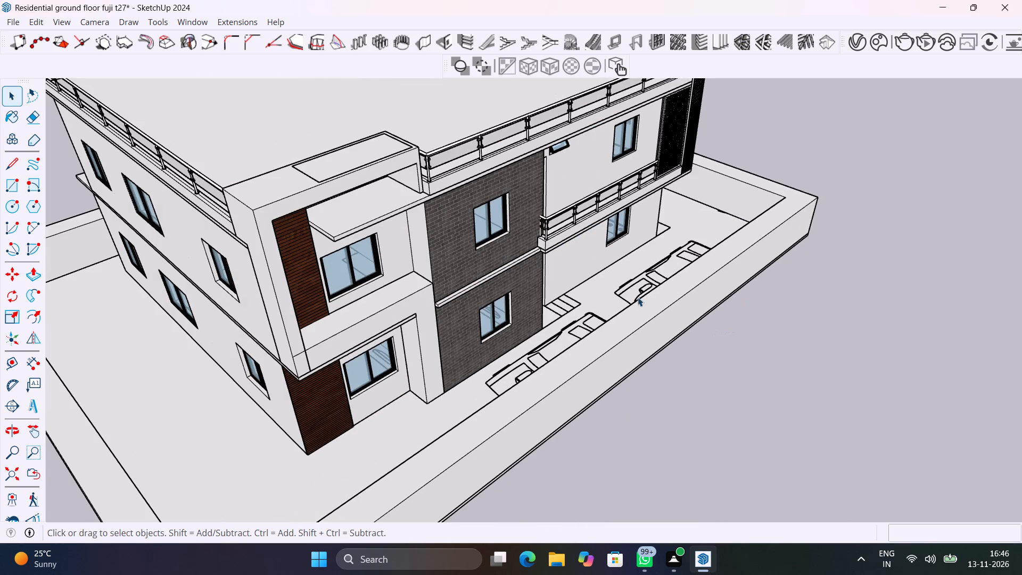
{"action": "middle_click", "coordinate": [568, 285]}
{"action": "middle_click_drag", "start_coordinate": [628, 290], "coordinate": [709, 217]}
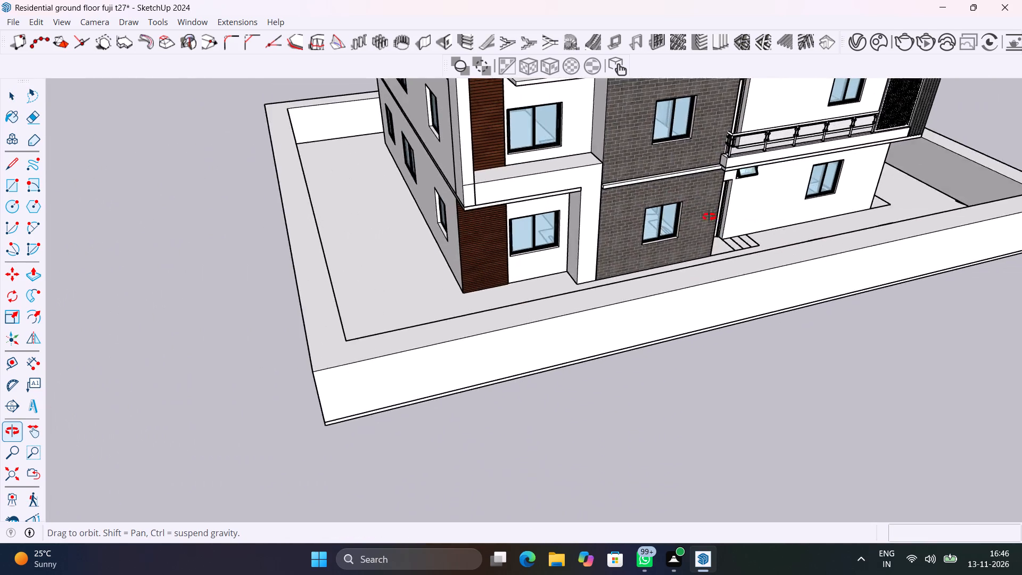
{"action": "middle_click_drag", "start_coordinate": [709, 217], "coordinate": [664, 188]}
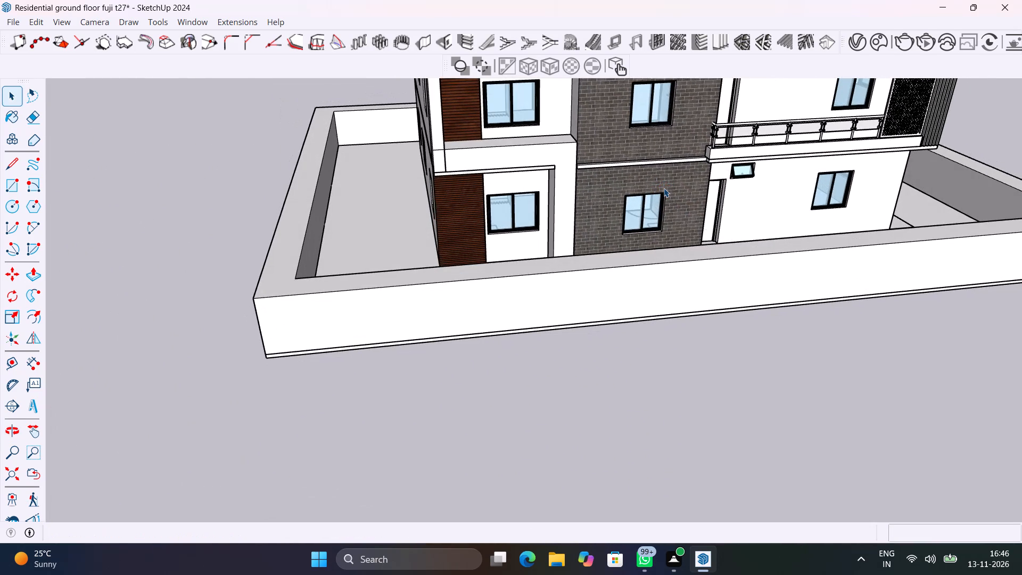
{"action": "scroll", "coordinate": [617, 262], "scroll_direction": "down", "scroll_amount": 1}
{"action": "middle_click_drag", "start_coordinate": [611, 262], "coordinate": [469, 158]}
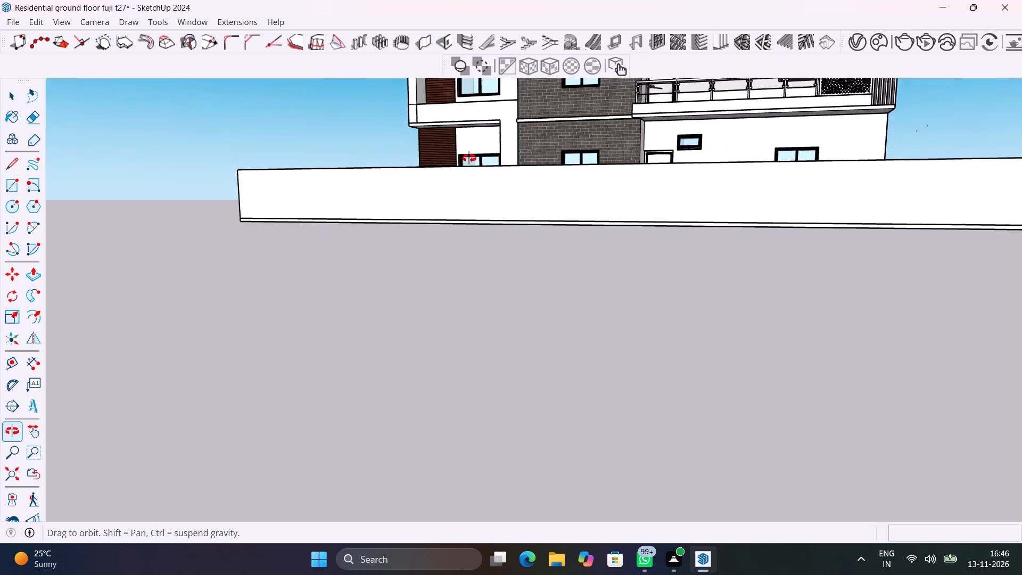
{"action": "middle_click_drag", "start_coordinate": [469, 158], "coordinate": [663, 252]}
{"action": "left_click", "coordinate": [31, 359]}
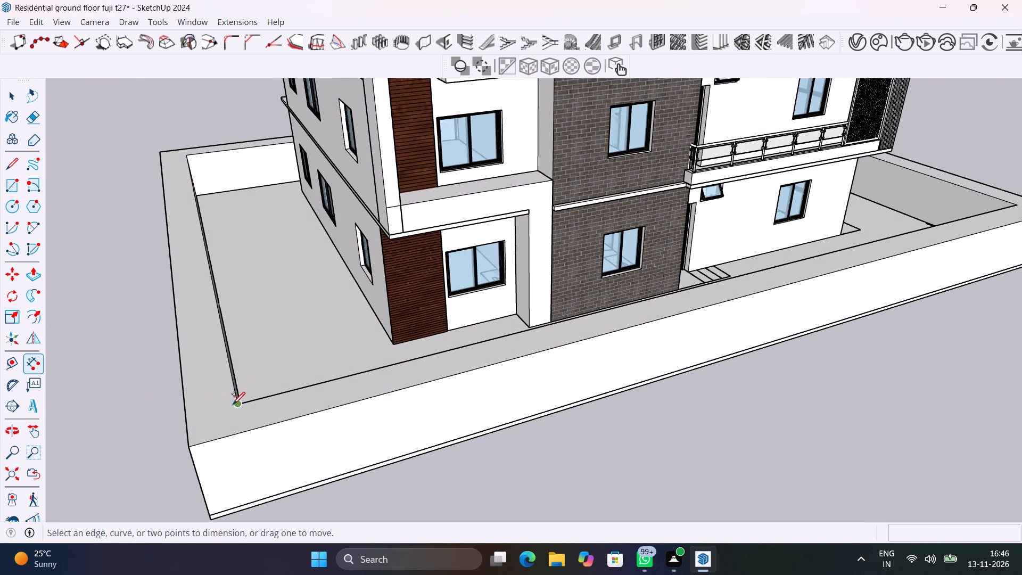
{"action": "left_click", "coordinate": [236, 405]}
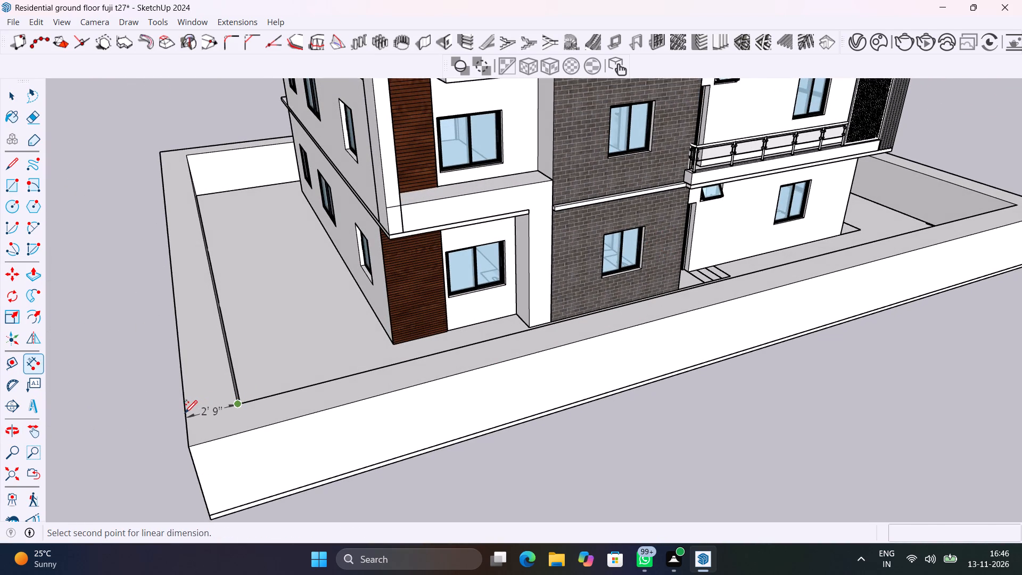
{"action": "scroll", "coordinate": [185, 412], "scroll_direction": "up", "scroll_amount": 6}
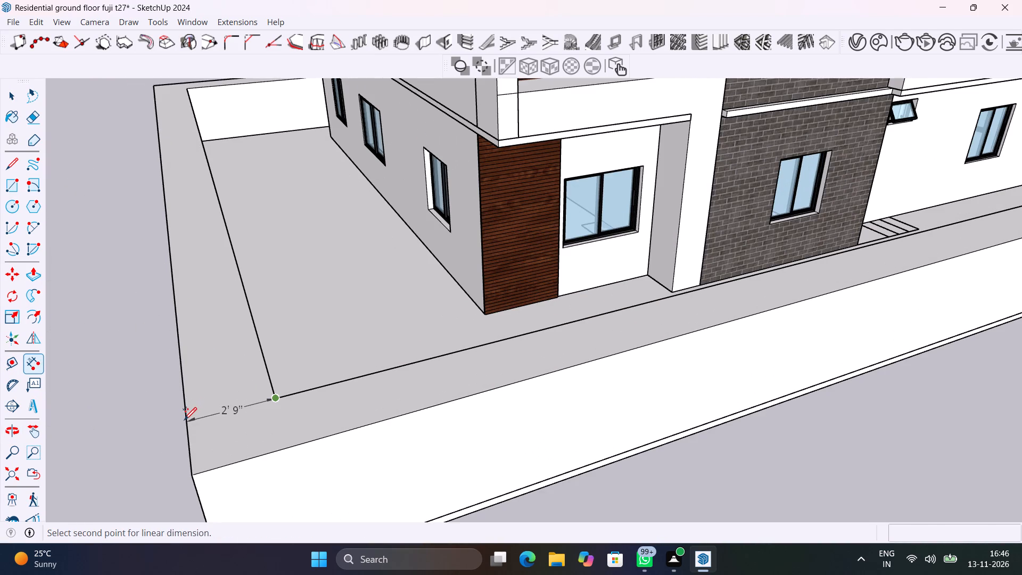
{"action": "key", "text": "Escape"}
{"action": "key", "text": "space"}
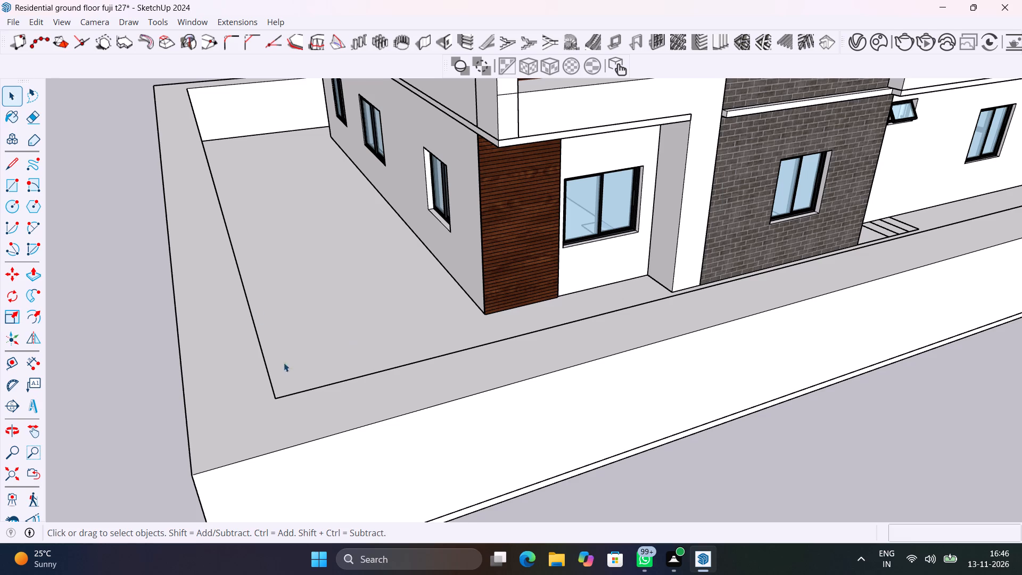
Undo the 2' thickenings of all four boundary walls.
{"action": "scroll", "coordinate": [303, 334], "scroll_direction": "down", "scroll_amount": 11}
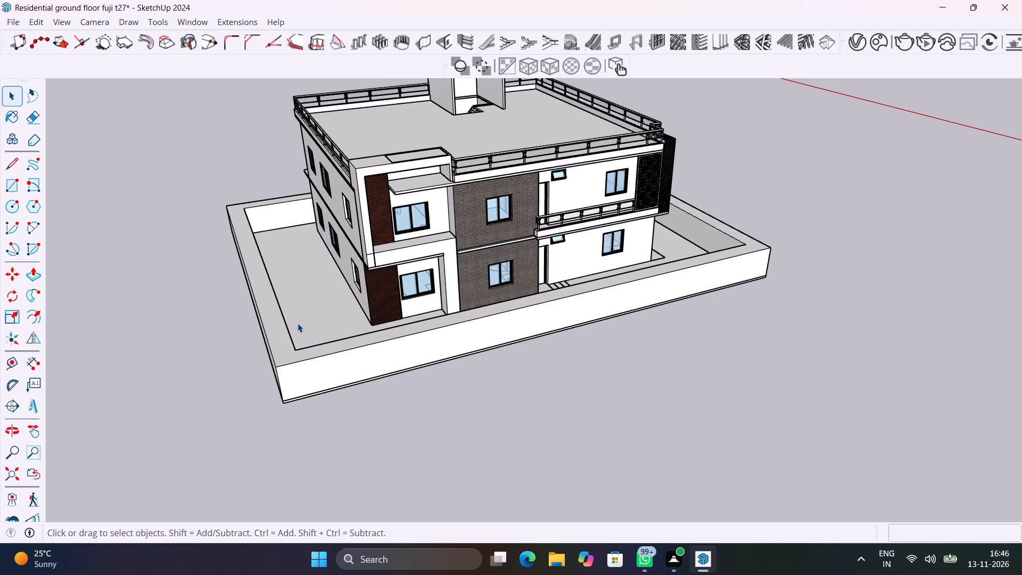
{"action": "key", "text": "ctrl+z"}
{"action": "key", "text": "ctrl+z"}
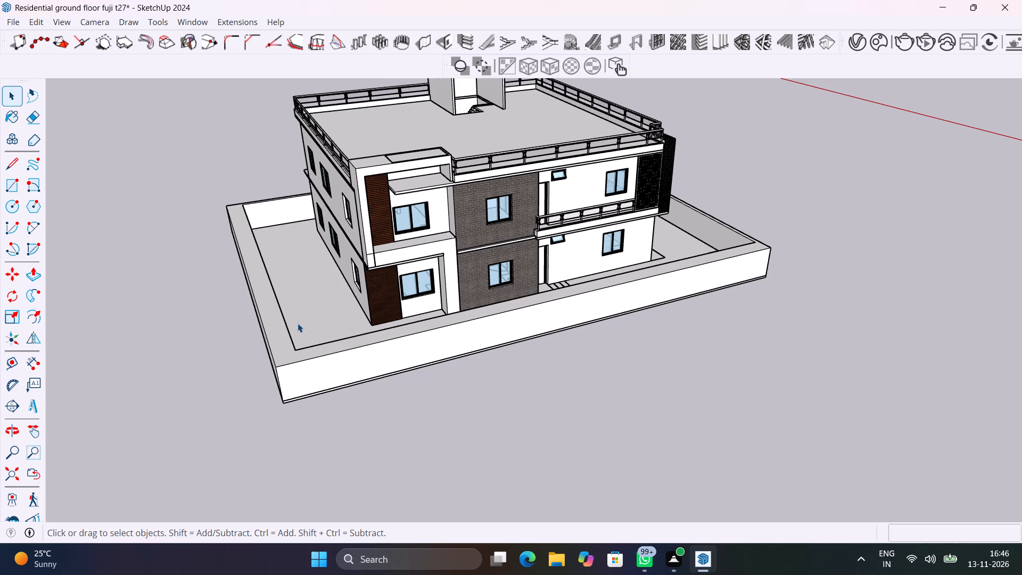
{"action": "key", "text": "ctrl+z"}
{"action": "key", "text": "ctrl+z"}
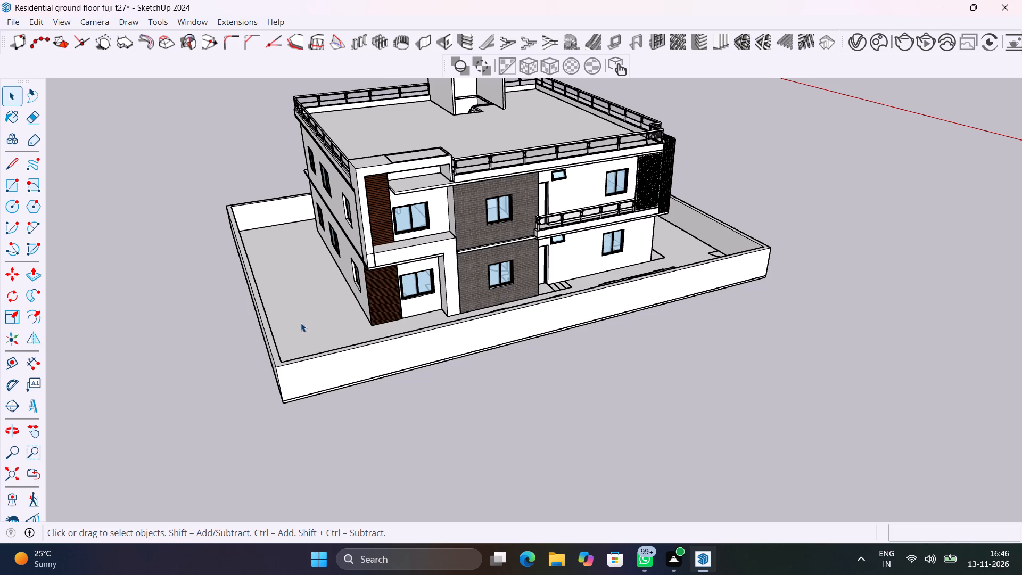
Save the model.
{"action": "middle_click_drag", "start_coordinate": [348, 332], "coordinate": [245, 323]}
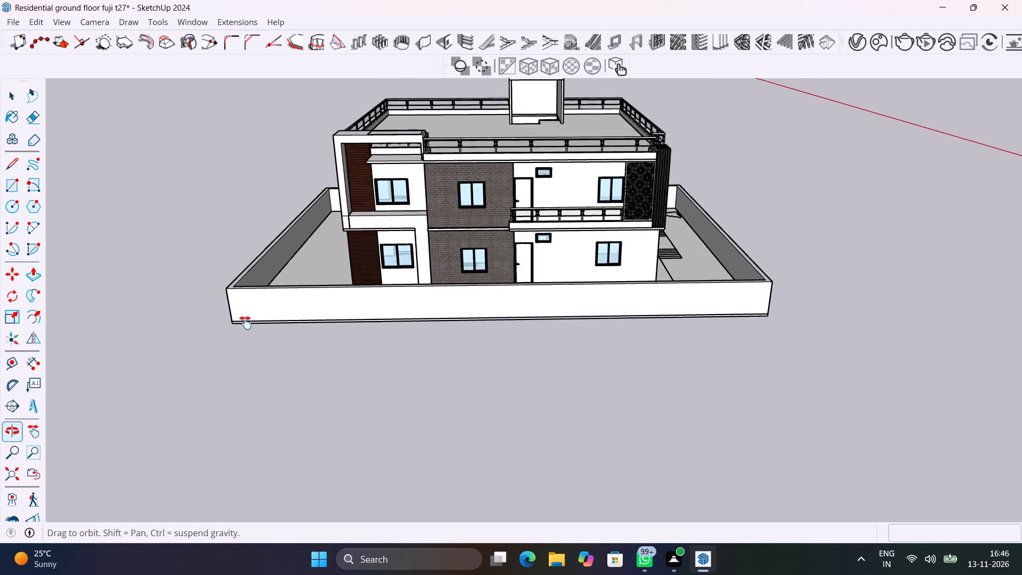
{"action": "middle_click_drag", "start_coordinate": [245, 323], "coordinate": [388, 429]}
{"action": "key", "text": "ctrl+s"}
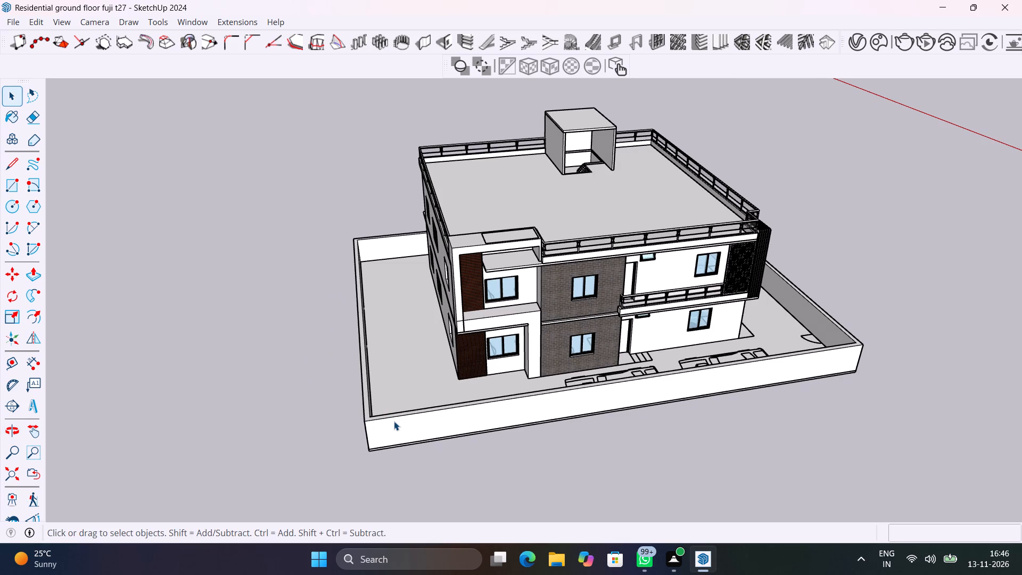
Examine the boundary walls and the house's front elevation from several angles.
{"action": "scroll", "coordinate": [463, 398], "scroll_direction": "up", "scroll_amount": 6}
{"action": "middle_click_drag", "start_coordinate": [506, 422], "coordinate": [398, 328]}
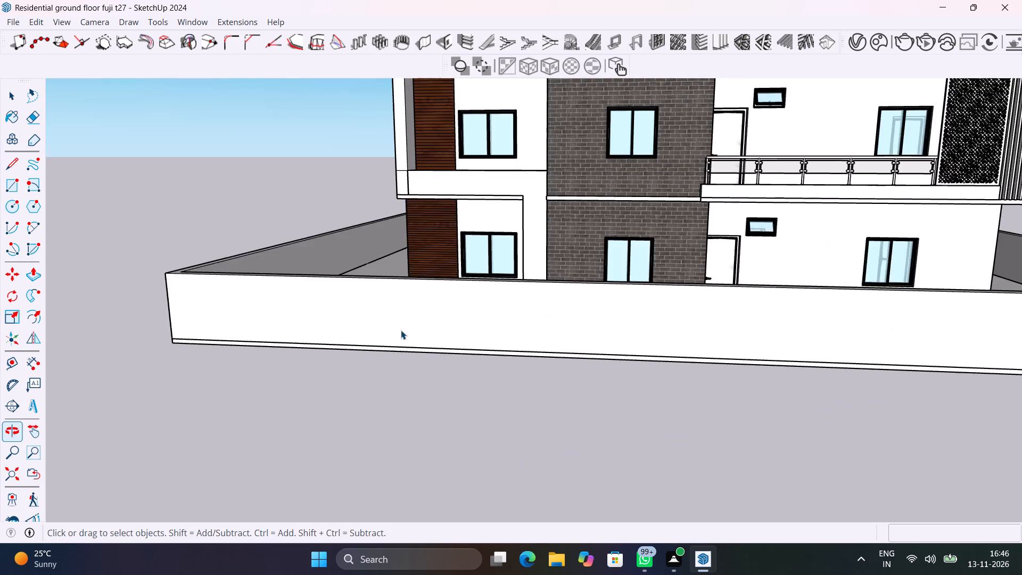
{"action": "scroll", "coordinate": [401, 330], "scroll_direction": "down", "scroll_amount": 5}
{"action": "middle_click_drag", "start_coordinate": [463, 327], "coordinate": [364, 362], "text": "shift"}
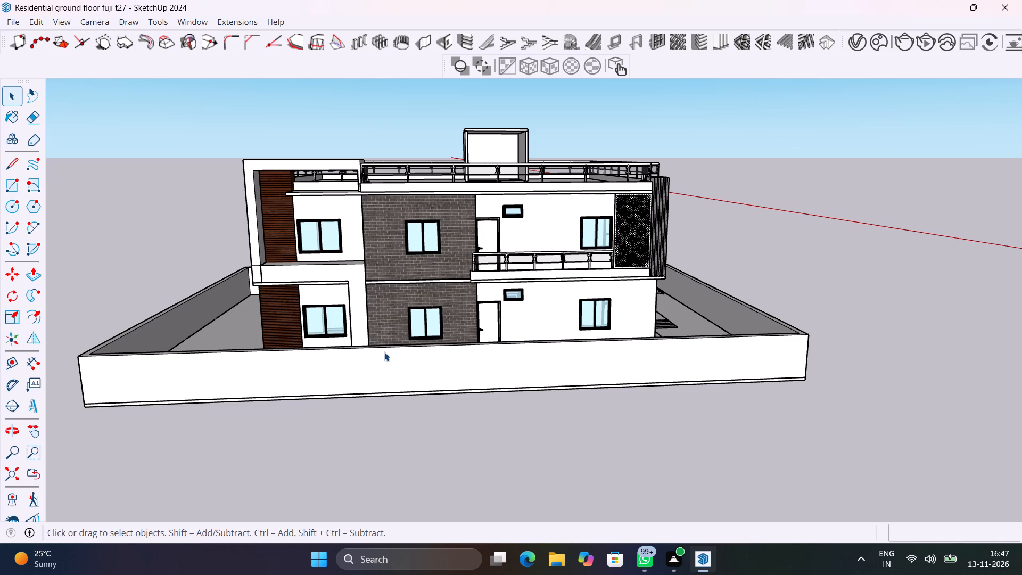
{"action": "middle_click_drag", "start_coordinate": [225, 343], "coordinate": [266, 330]}
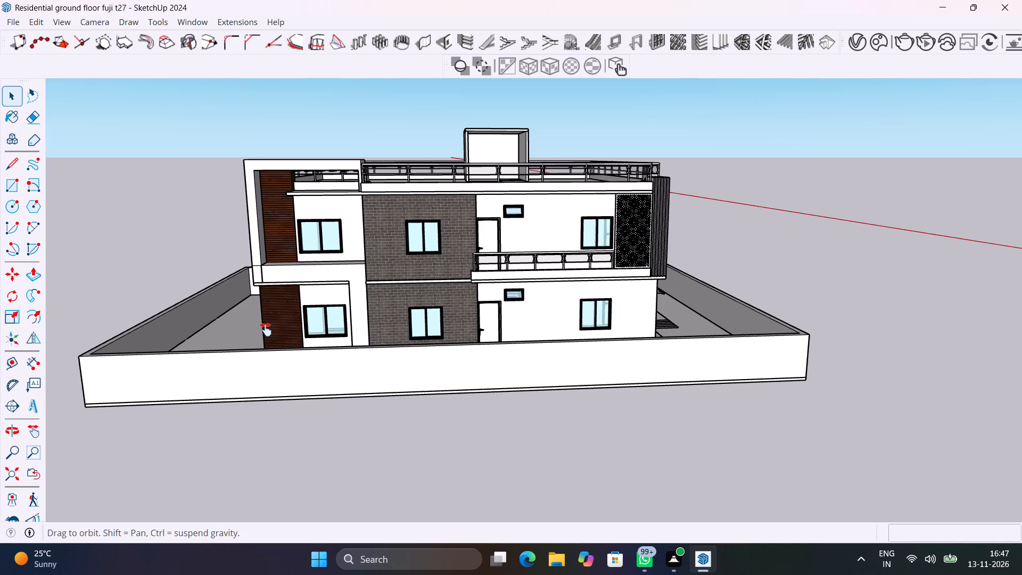
{"action": "middle_click_drag", "start_coordinate": [266, 330], "coordinate": [355, 422]}
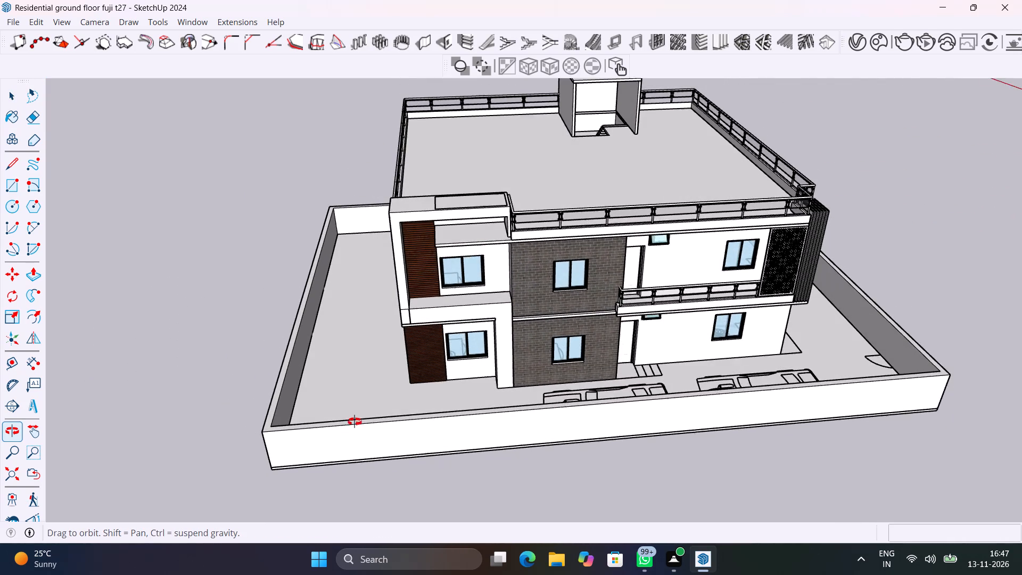
{"action": "middle_click_drag", "start_coordinate": [355, 422], "coordinate": [355, 416]}
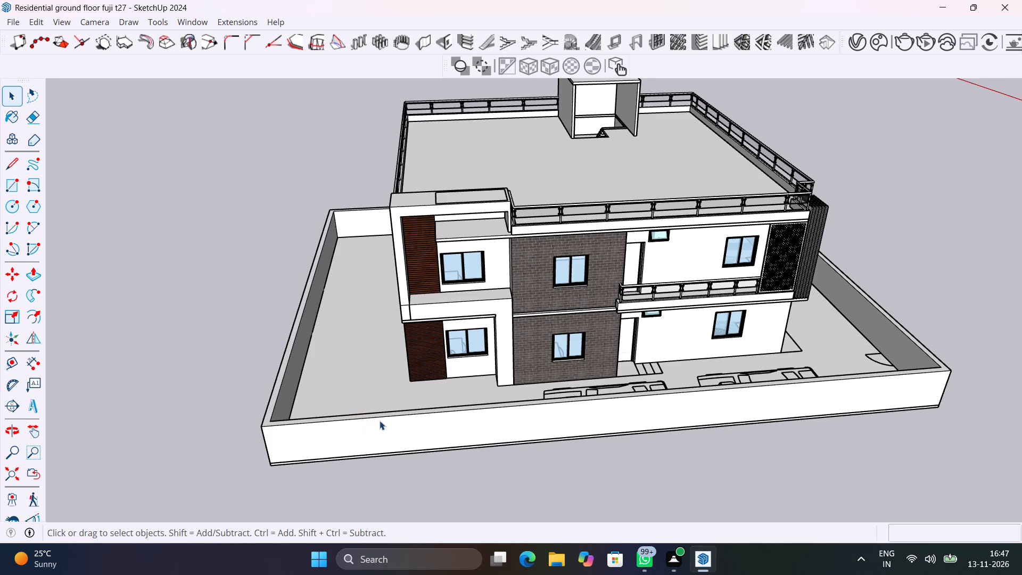
{"action": "middle_click_drag", "start_coordinate": [398, 439], "coordinate": [303, 411]}
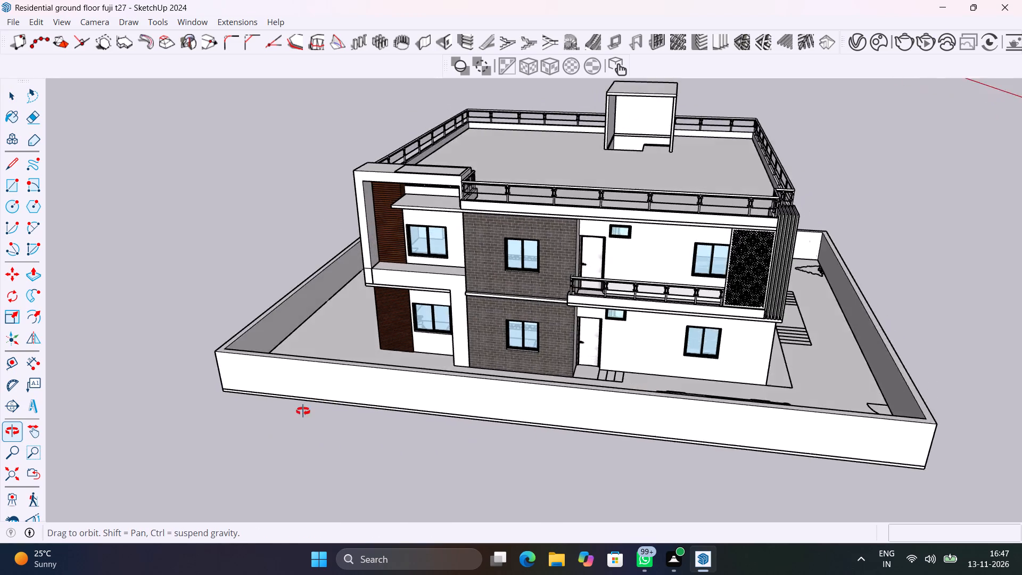
{"action": "middle_click_drag", "start_coordinate": [303, 411], "coordinate": [238, 413]}
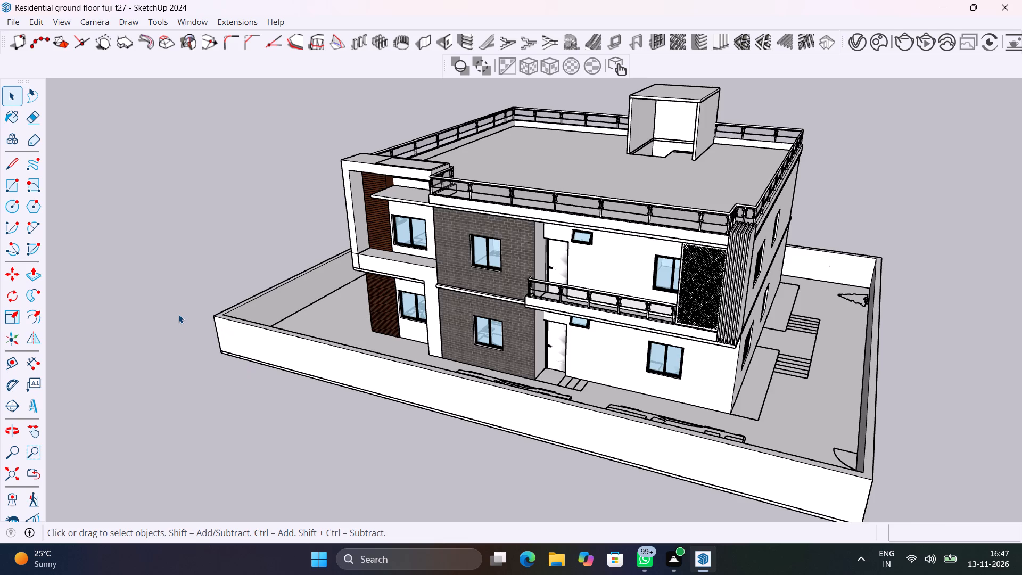
{"action": "scroll", "coordinate": [178, 316], "scroll_direction": "up", "scroll_amount": 5}
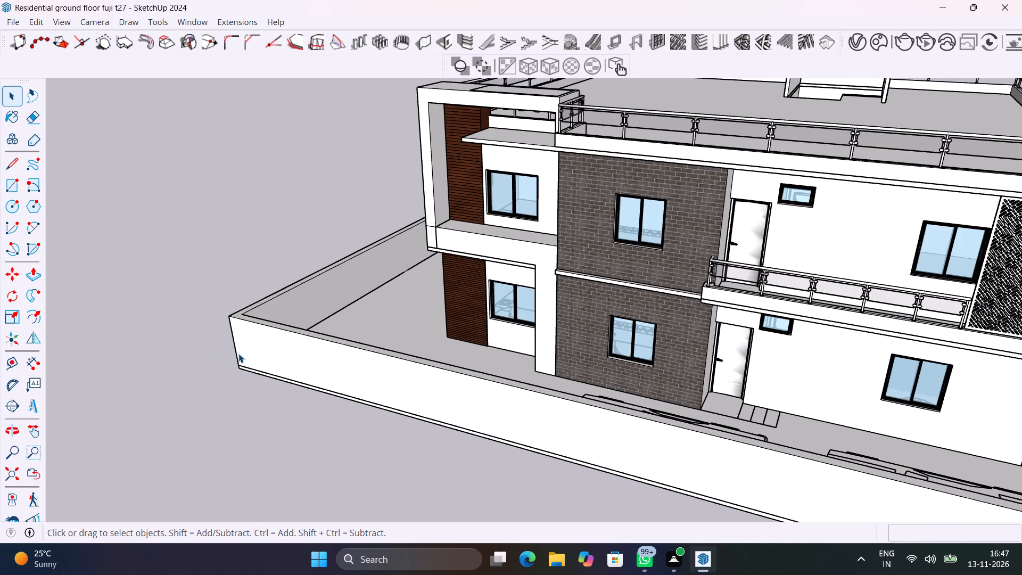
{"action": "scroll", "coordinate": [238, 354], "scroll_direction": "down", "scroll_amount": 4}
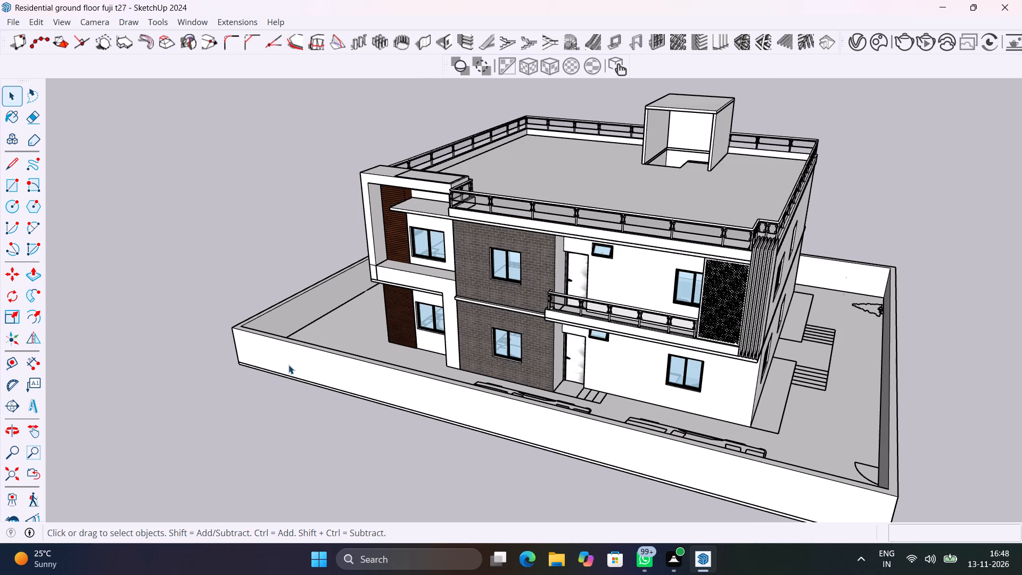
{"action": "middle_click_drag", "start_coordinate": [302, 372], "coordinate": [309, 336], "text": "shift"}
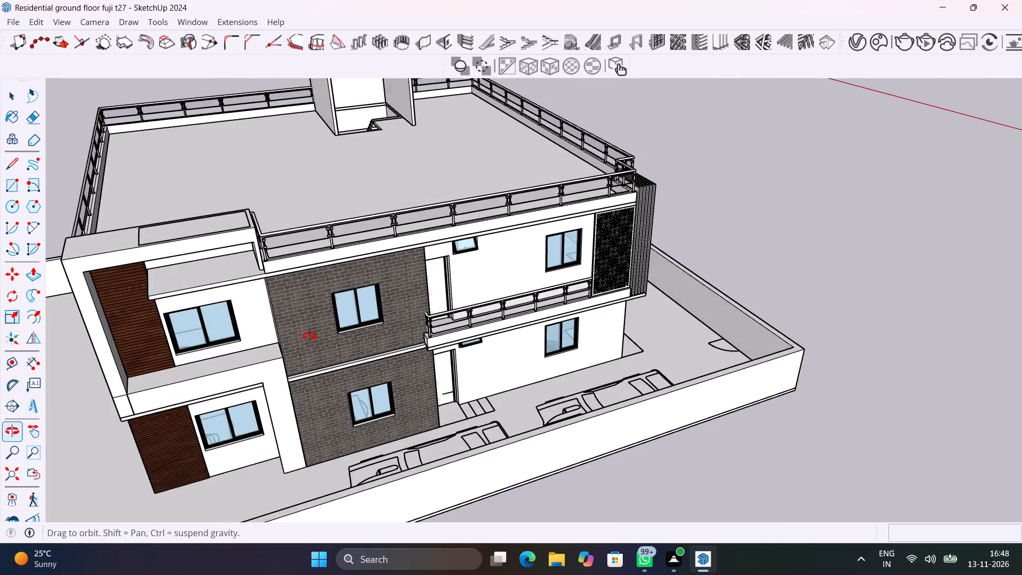
{"action": "middle_click_drag", "start_coordinate": [309, 336], "coordinate": [505, 196], "text": "shift"}
{"action": "scroll", "coordinate": [502, 196], "scroll_direction": "down", "scroll_amount": 5}
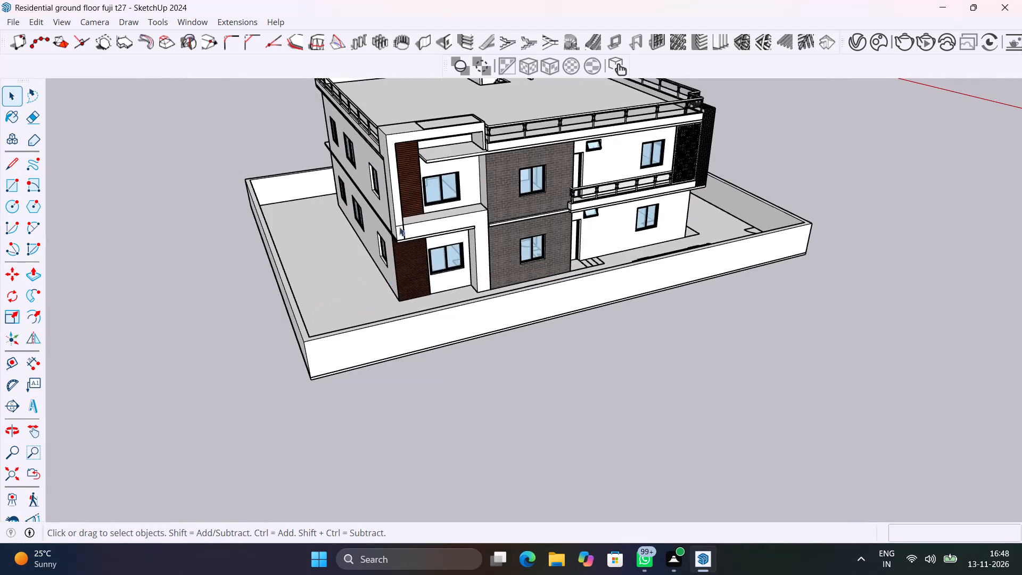
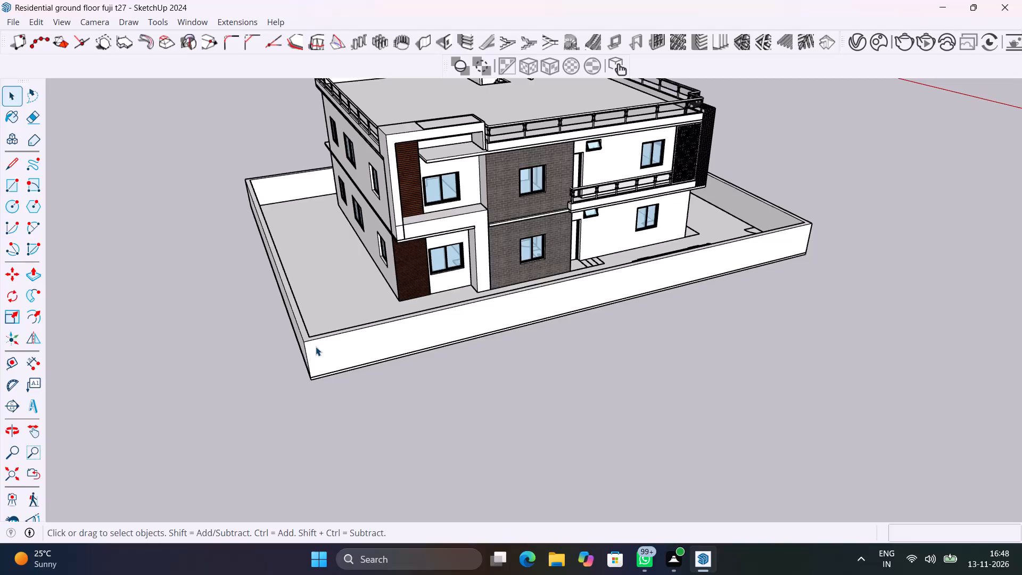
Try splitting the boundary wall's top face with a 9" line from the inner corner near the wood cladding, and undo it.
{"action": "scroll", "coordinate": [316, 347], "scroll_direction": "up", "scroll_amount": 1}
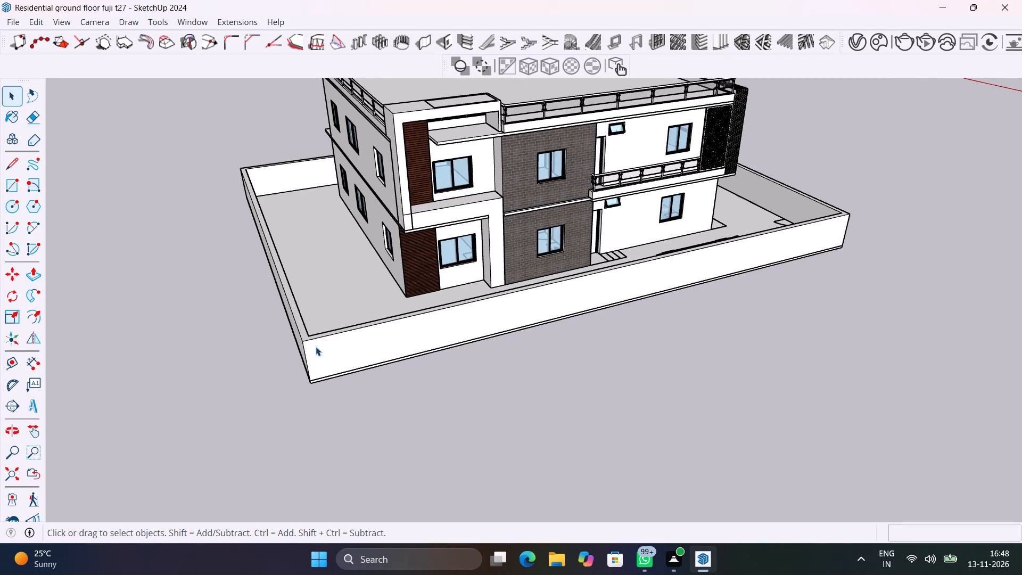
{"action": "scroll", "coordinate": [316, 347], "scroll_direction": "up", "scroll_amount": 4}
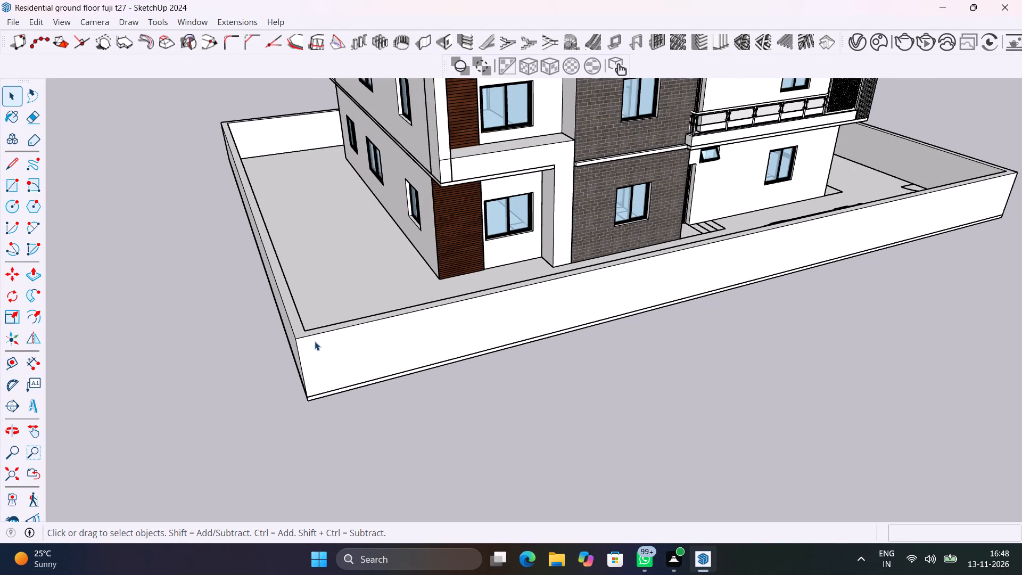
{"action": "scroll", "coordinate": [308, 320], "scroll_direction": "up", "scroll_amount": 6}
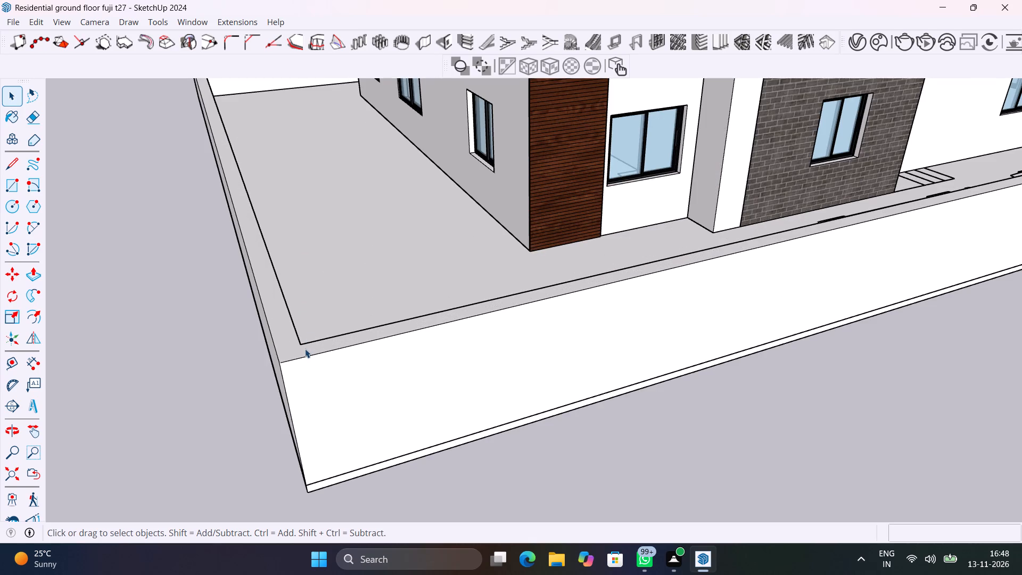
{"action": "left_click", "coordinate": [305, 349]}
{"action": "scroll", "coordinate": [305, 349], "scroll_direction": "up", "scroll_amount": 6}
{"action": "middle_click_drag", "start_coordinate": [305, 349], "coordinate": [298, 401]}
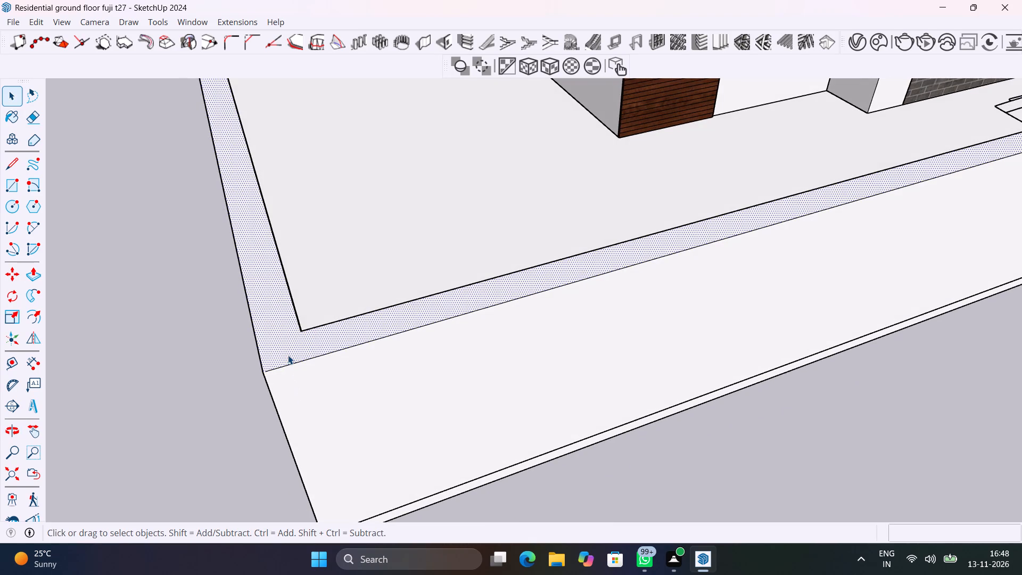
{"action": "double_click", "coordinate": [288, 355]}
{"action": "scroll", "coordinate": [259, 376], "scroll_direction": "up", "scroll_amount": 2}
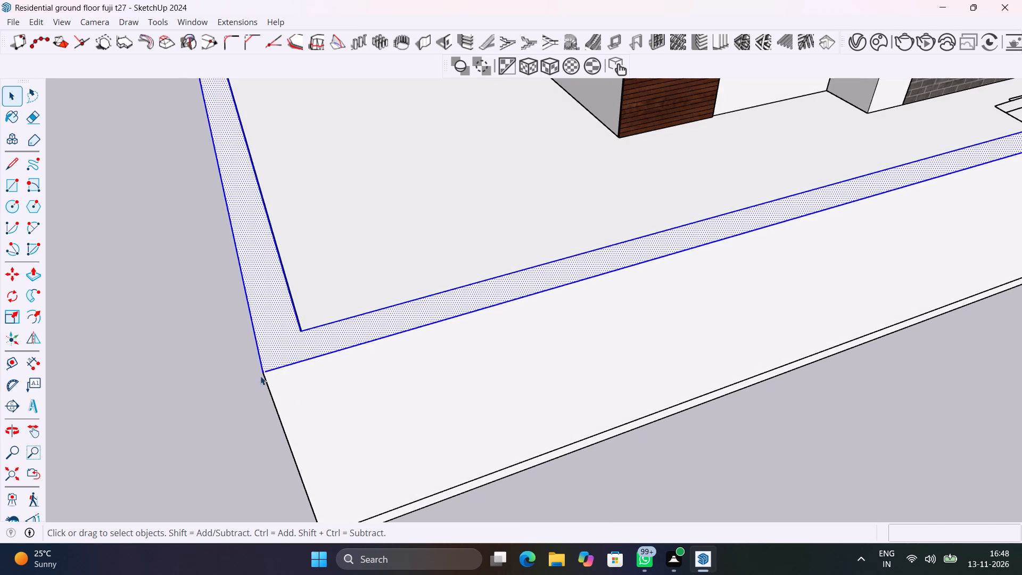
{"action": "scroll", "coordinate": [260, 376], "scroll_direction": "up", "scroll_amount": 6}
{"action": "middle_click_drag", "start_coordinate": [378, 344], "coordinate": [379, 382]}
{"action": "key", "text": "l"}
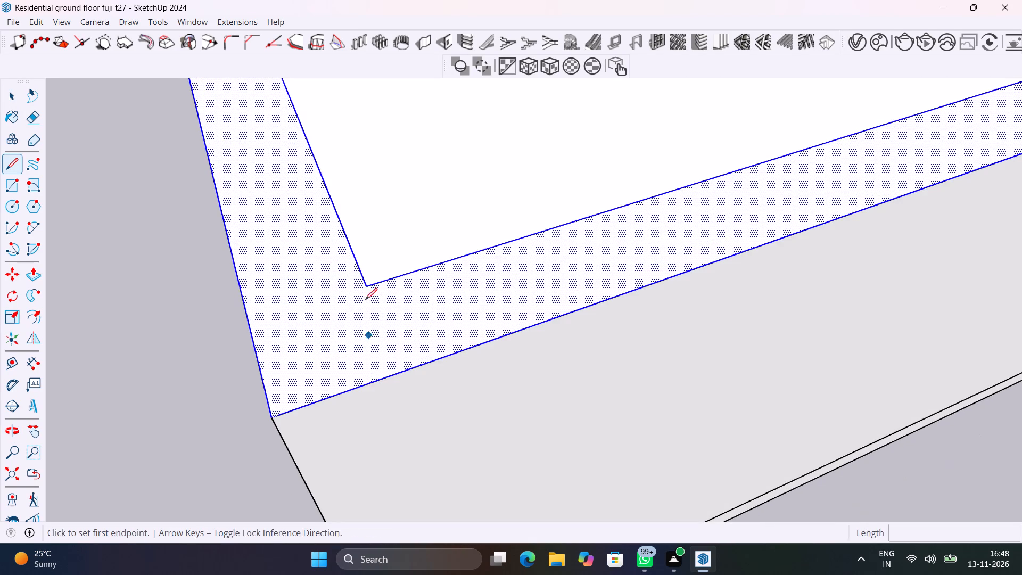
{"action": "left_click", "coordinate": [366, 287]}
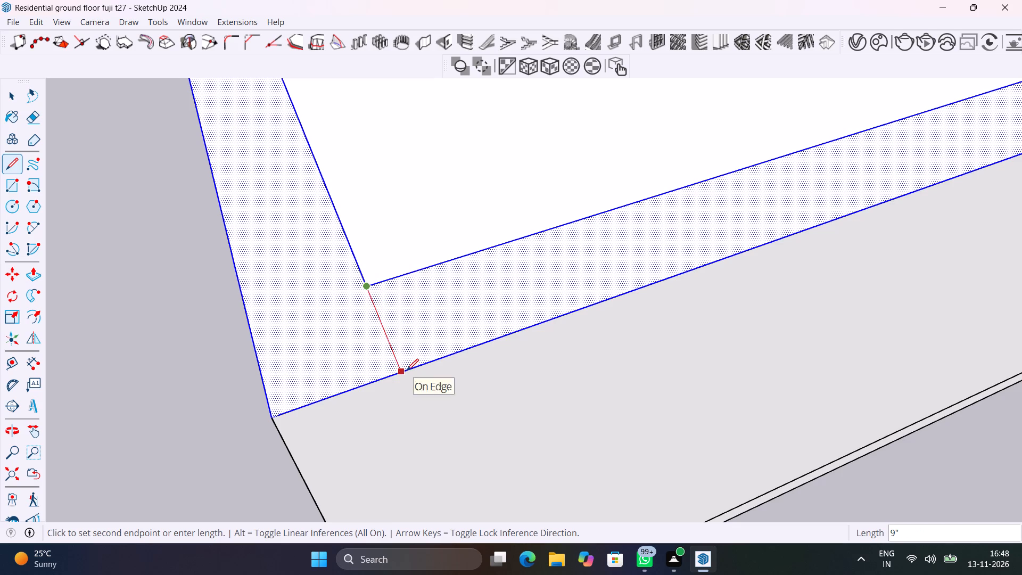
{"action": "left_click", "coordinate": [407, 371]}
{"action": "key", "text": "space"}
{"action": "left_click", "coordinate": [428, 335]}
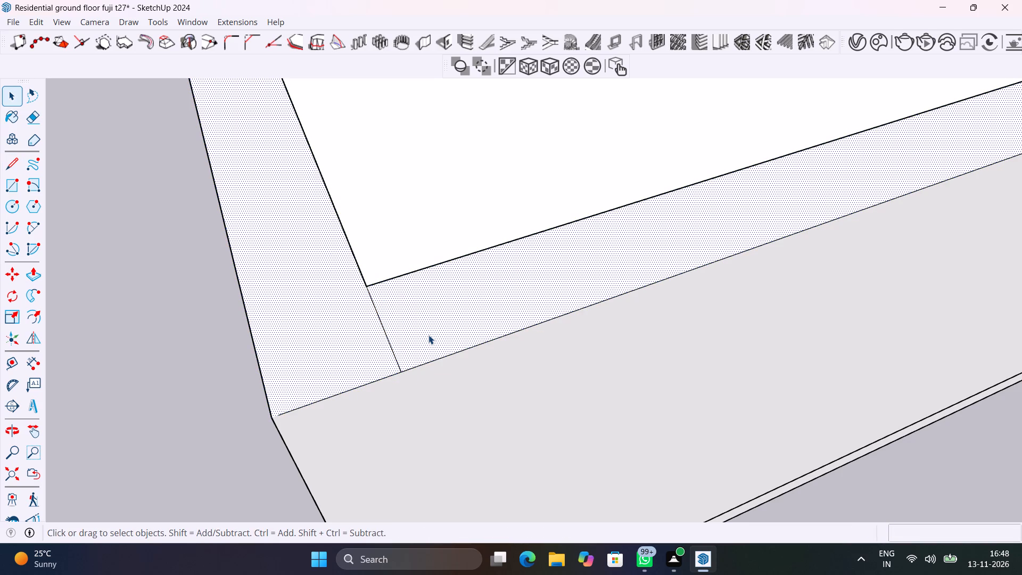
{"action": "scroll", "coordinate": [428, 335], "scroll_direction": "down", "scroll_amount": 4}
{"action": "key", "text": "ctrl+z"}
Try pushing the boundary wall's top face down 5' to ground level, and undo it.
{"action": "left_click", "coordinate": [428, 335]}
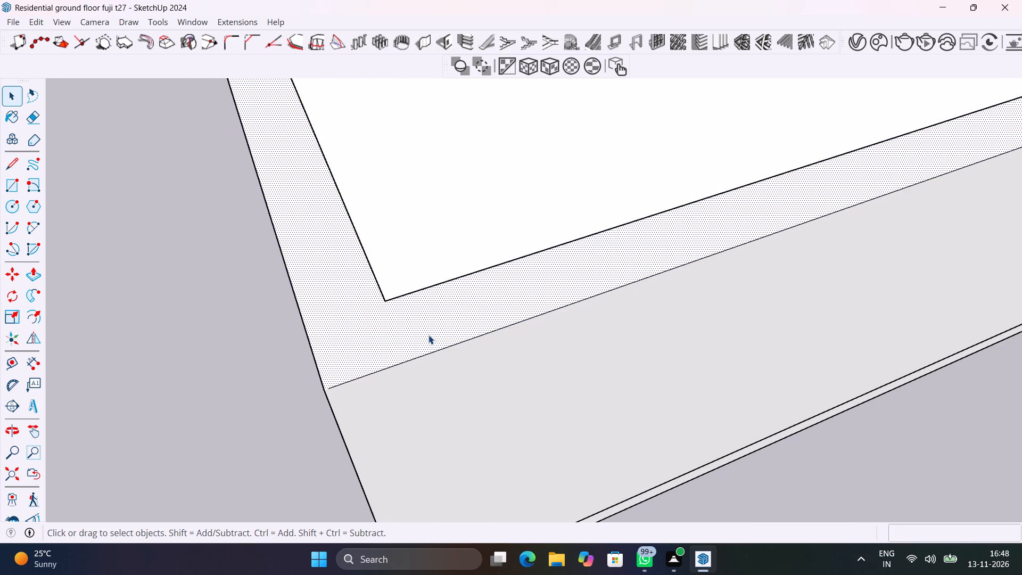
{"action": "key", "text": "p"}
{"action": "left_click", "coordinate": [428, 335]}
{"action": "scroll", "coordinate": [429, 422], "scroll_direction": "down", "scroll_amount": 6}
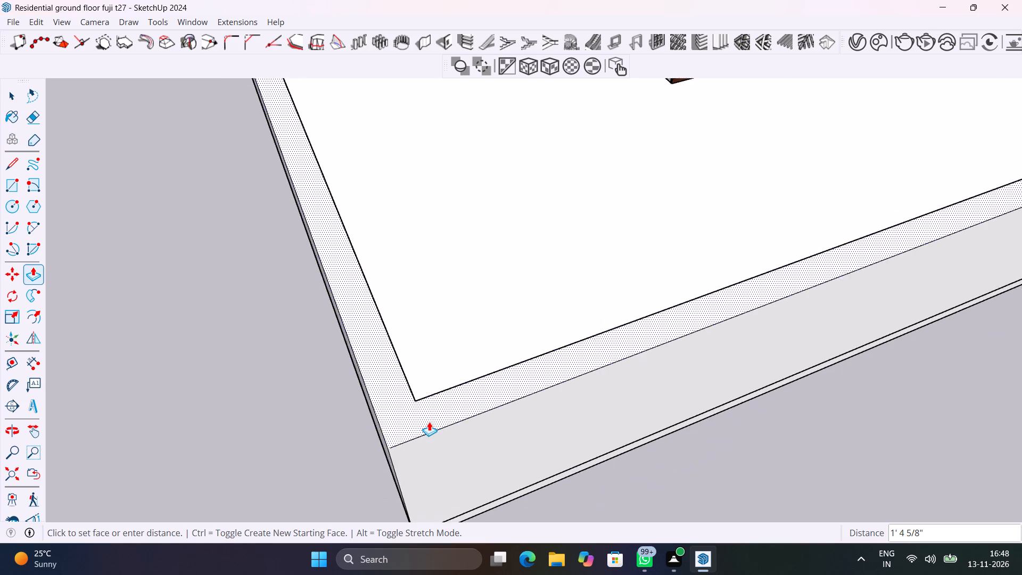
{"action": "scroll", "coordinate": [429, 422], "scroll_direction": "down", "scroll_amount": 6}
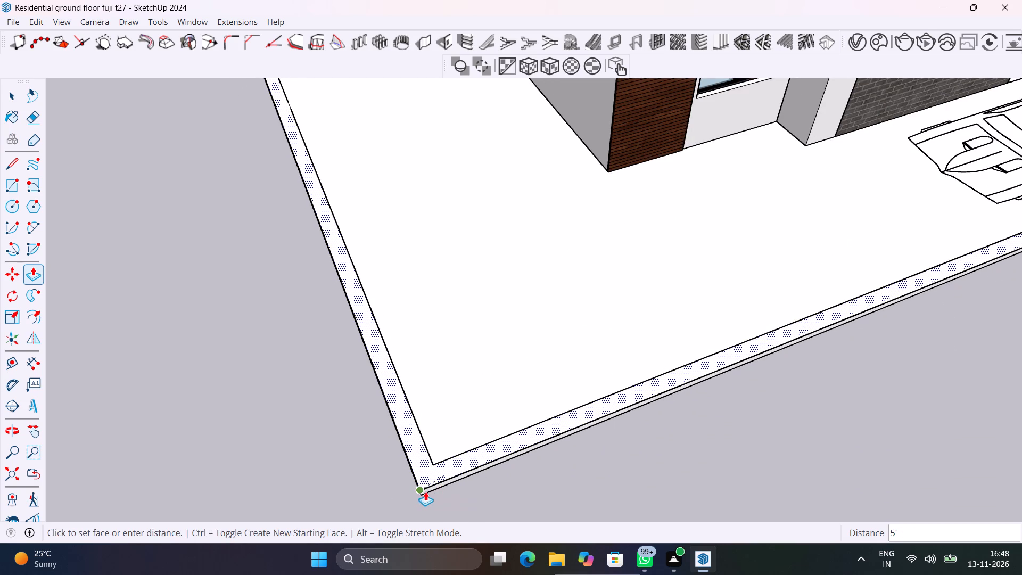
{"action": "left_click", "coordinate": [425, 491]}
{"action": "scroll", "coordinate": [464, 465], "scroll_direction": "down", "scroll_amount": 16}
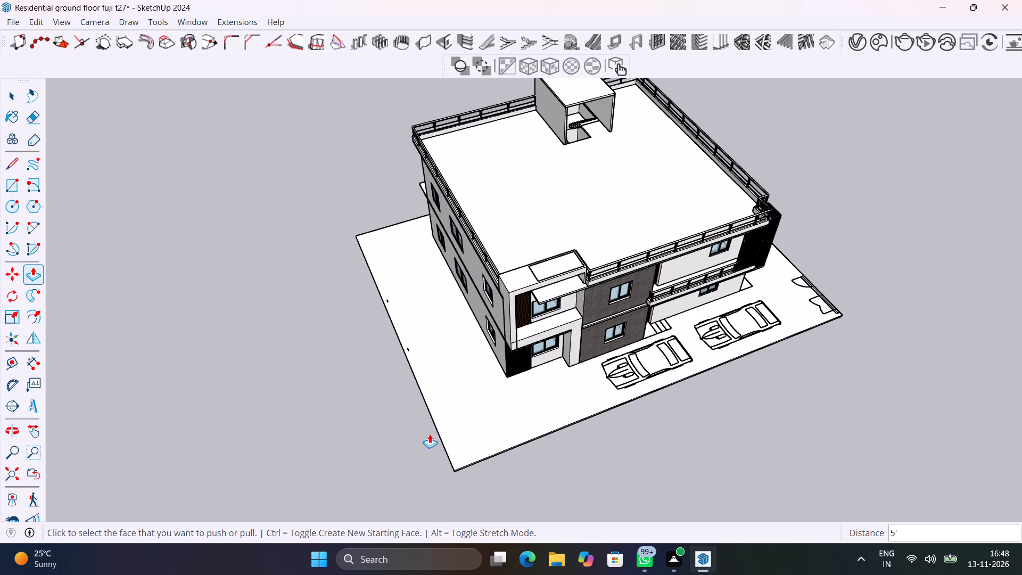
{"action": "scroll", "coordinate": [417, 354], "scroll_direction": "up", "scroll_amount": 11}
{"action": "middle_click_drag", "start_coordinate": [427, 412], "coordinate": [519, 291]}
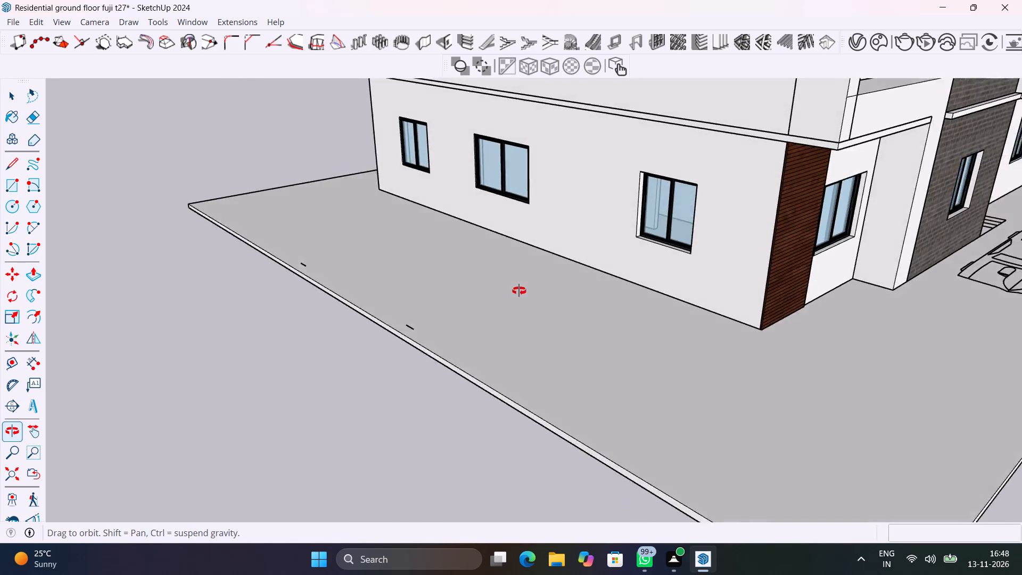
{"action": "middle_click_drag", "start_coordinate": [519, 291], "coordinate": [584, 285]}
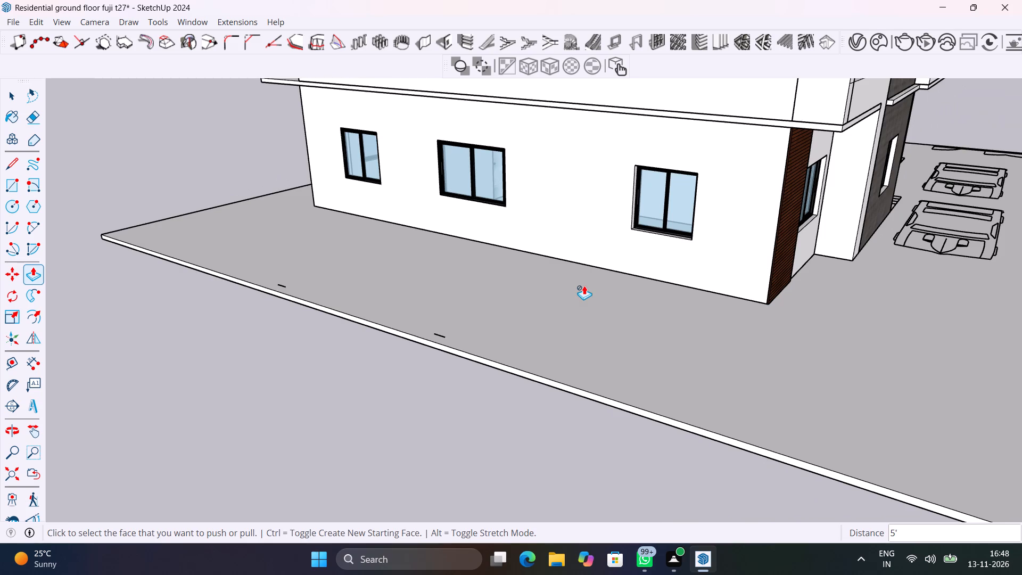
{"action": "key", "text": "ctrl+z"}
Push the boundary wall's top face down 5' to flatten the wall to the plot's ground surface.
{"action": "scroll", "coordinate": [584, 285], "scroll_direction": "down", "scroll_amount": 11}
{"action": "middle_click_drag", "start_coordinate": [691, 301], "coordinate": [524, 407]}
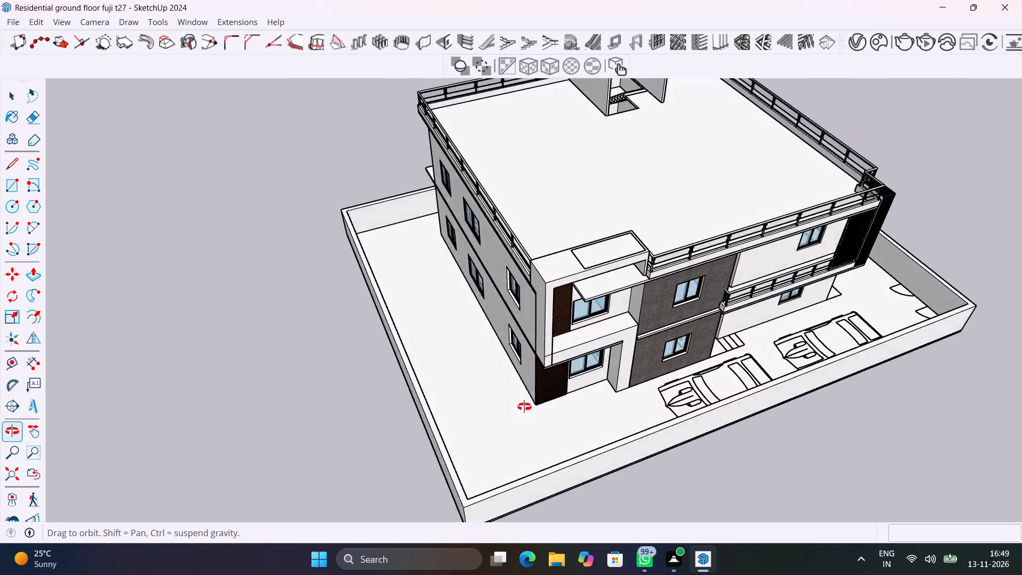
{"action": "middle_click_drag", "start_coordinate": [524, 407], "coordinate": [531, 364]}
{"action": "scroll", "coordinate": [456, 436], "scroll_direction": "up", "scroll_amount": 10}
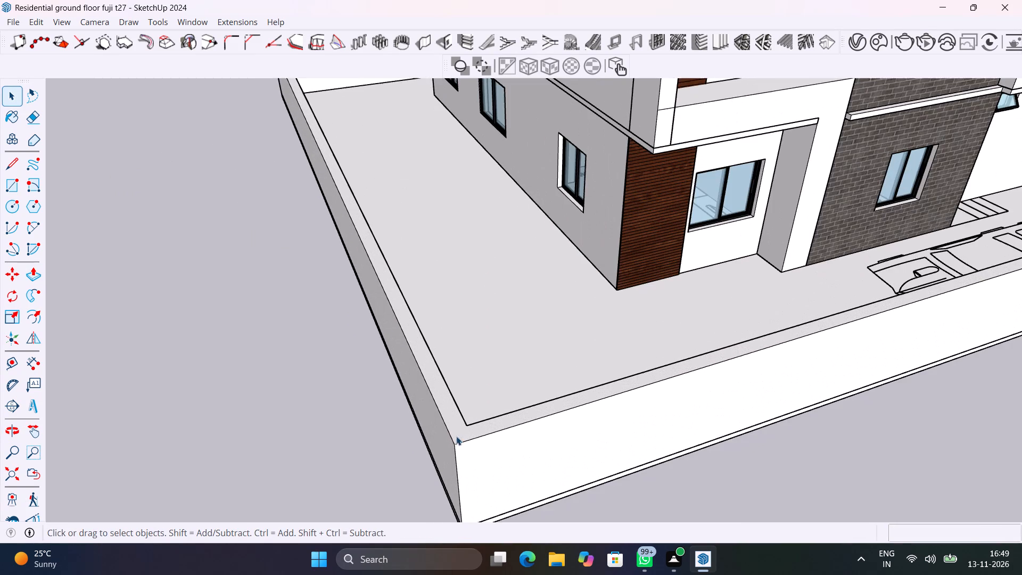
{"action": "left_click", "coordinate": [456, 424]}
{"action": "key", "text": "p"}
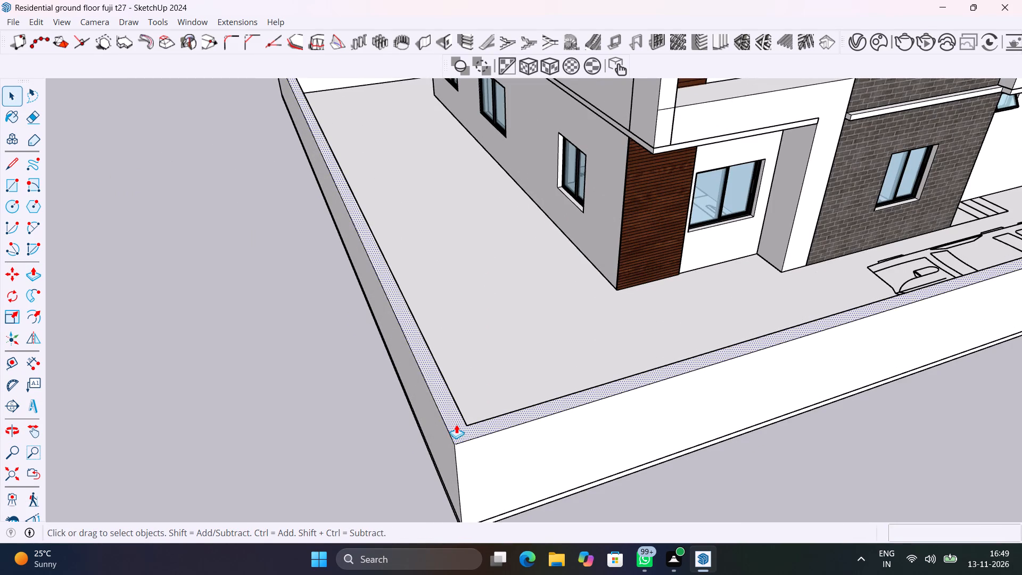
{"action": "left_click", "coordinate": [456, 424]}
{"action": "scroll", "coordinate": [469, 501], "scroll_direction": "down", "scroll_amount": 3}
{"action": "middle_click_drag", "start_coordinate": [469, 501], "coordinate": [446, 416]}
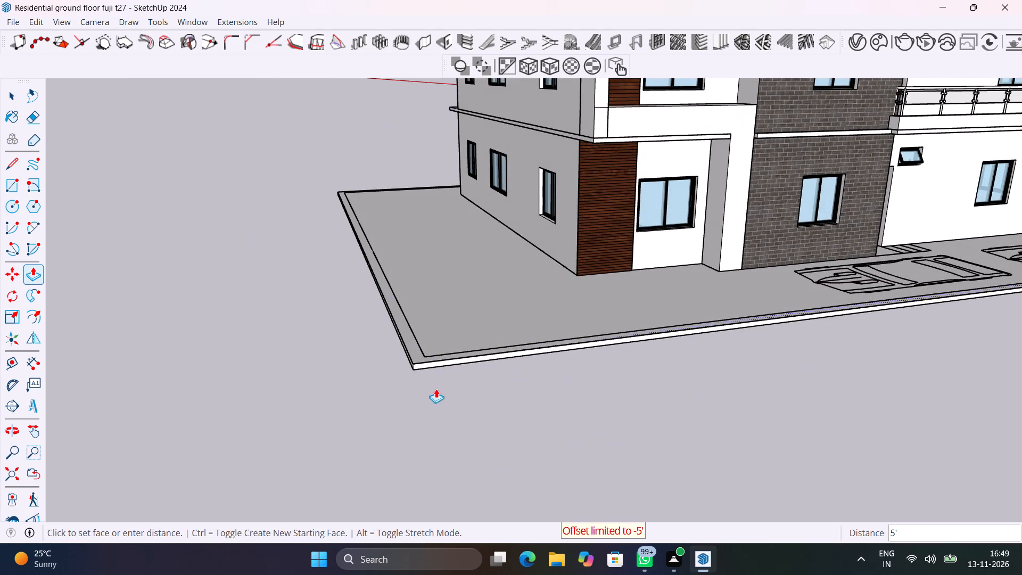
{"action": "left_click", "coordinate": [415, 372]}
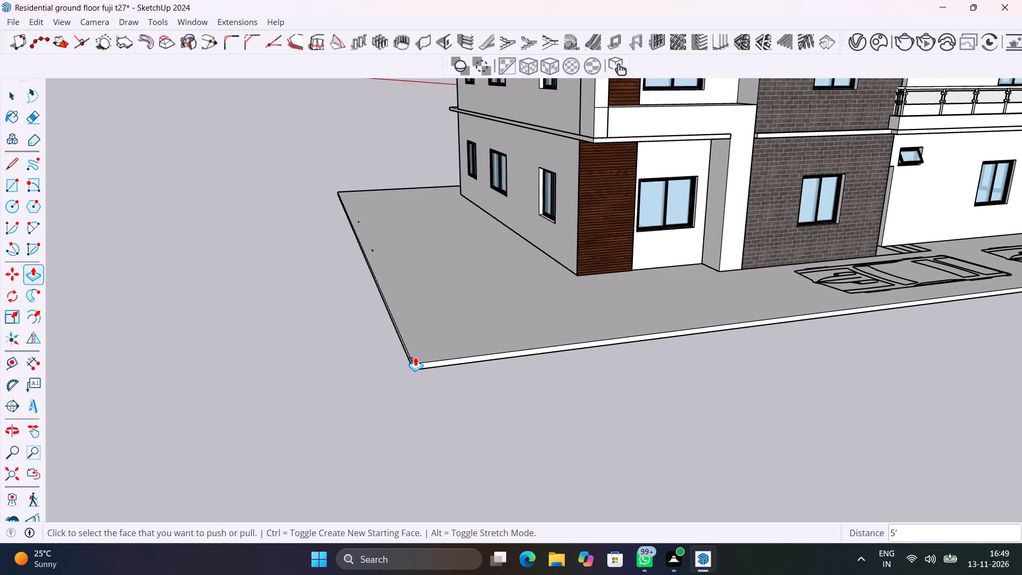
Delete the two short stray edges left on the ground along the side boundary beside the house.
{"action": "scroll", "coordinate": [415, 355], "scroll_direction": "up", "scroll_amount": 6}
{"action": "key", "text": "space"}
{"action": "middle_click_drag", "start_coordinate": [362, 339], "coordinate": [552, 499]}
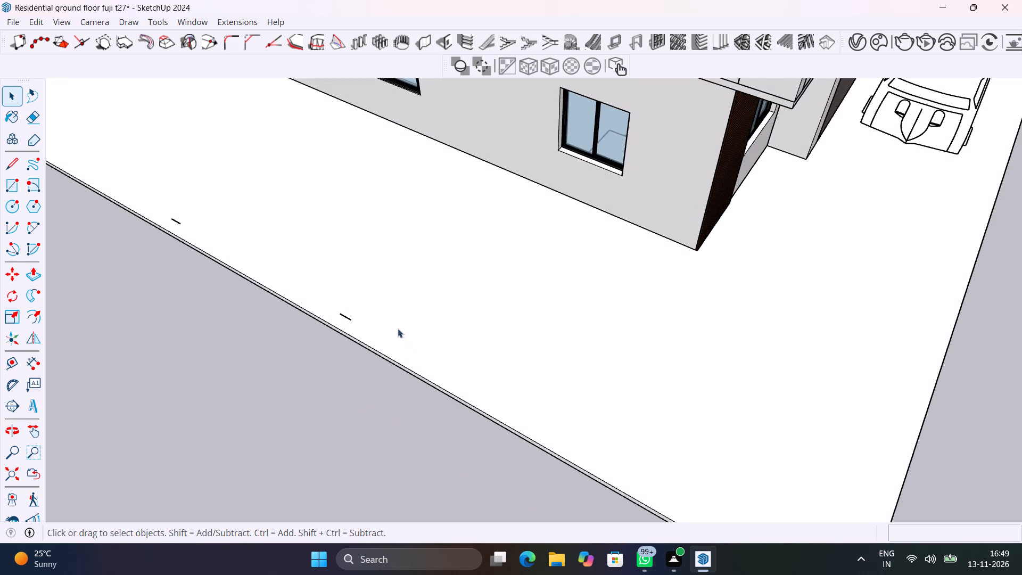
{"action": "scroll", "coordinate": [350, 330], "scroll_direction": "up", "scroll_amount": 9}
{"action": "left_click", "coordinate": [342, 301]}
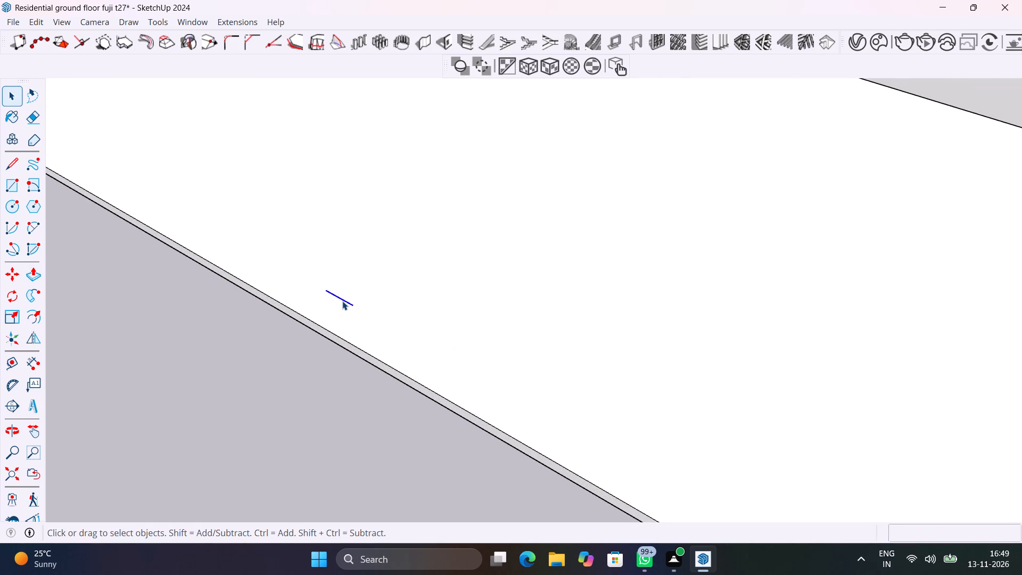
{"action": "key", "text": "Delete"}
{"action": "scroll", "coordinate": [342, 301], "scroll_direction": "down", "scroll_amount": 14}
{"action": "scroll", "coordinate": [217, 240], "scroll_direction": "up", "scroll_amount": 5}
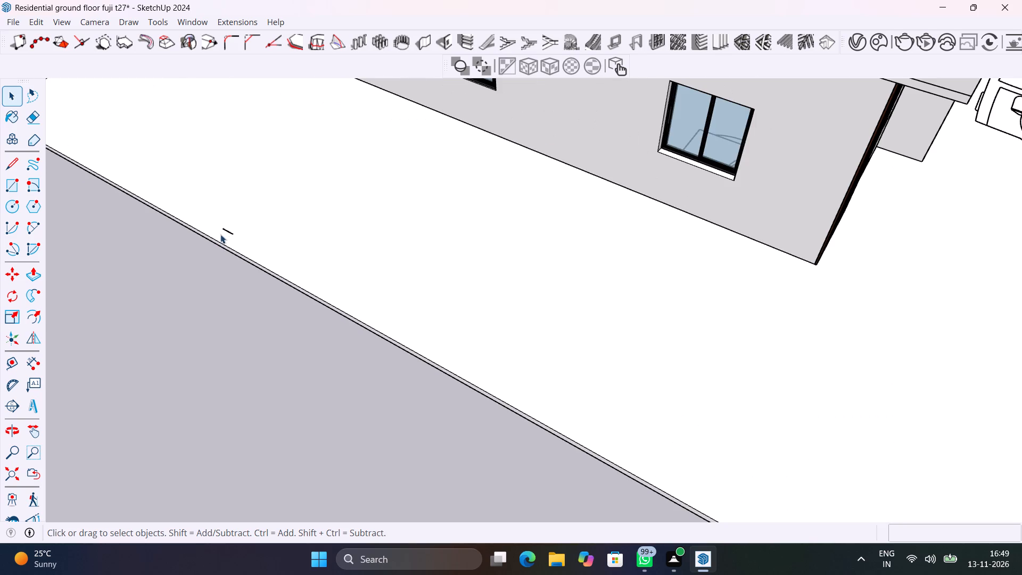
{"action": "left_click", "coordinate": [228, 234]}
{"action": "key", "text": "Delete"}
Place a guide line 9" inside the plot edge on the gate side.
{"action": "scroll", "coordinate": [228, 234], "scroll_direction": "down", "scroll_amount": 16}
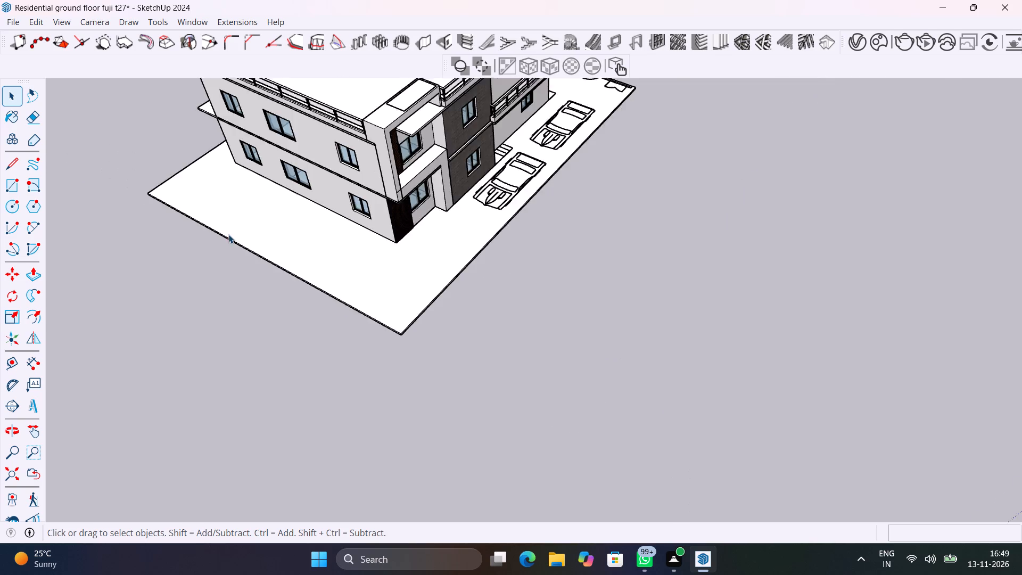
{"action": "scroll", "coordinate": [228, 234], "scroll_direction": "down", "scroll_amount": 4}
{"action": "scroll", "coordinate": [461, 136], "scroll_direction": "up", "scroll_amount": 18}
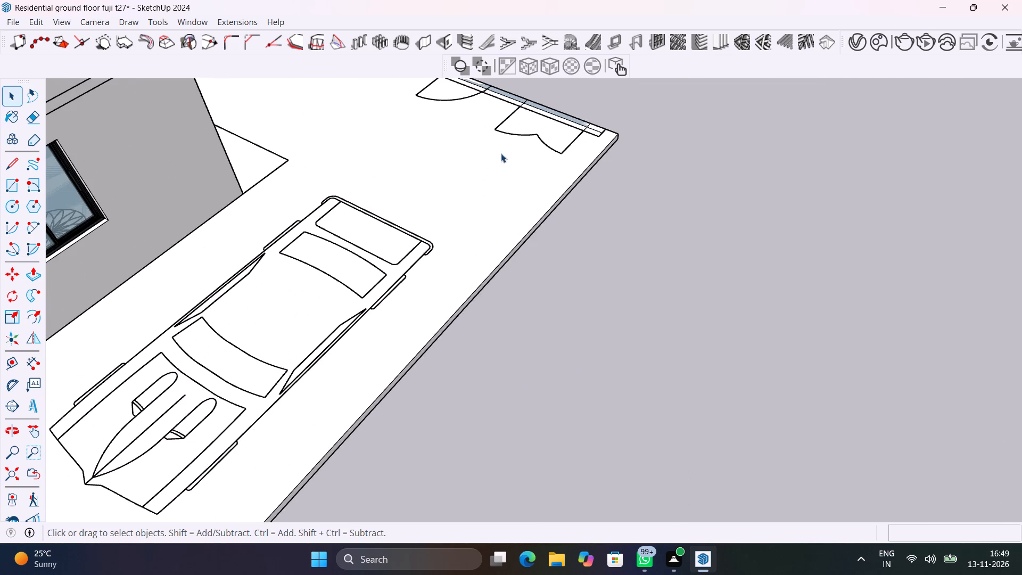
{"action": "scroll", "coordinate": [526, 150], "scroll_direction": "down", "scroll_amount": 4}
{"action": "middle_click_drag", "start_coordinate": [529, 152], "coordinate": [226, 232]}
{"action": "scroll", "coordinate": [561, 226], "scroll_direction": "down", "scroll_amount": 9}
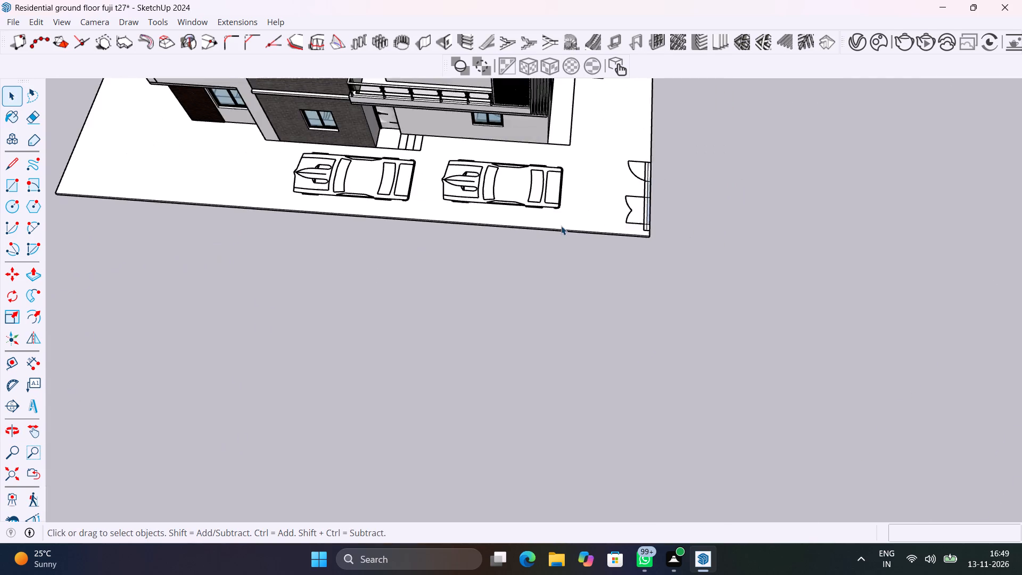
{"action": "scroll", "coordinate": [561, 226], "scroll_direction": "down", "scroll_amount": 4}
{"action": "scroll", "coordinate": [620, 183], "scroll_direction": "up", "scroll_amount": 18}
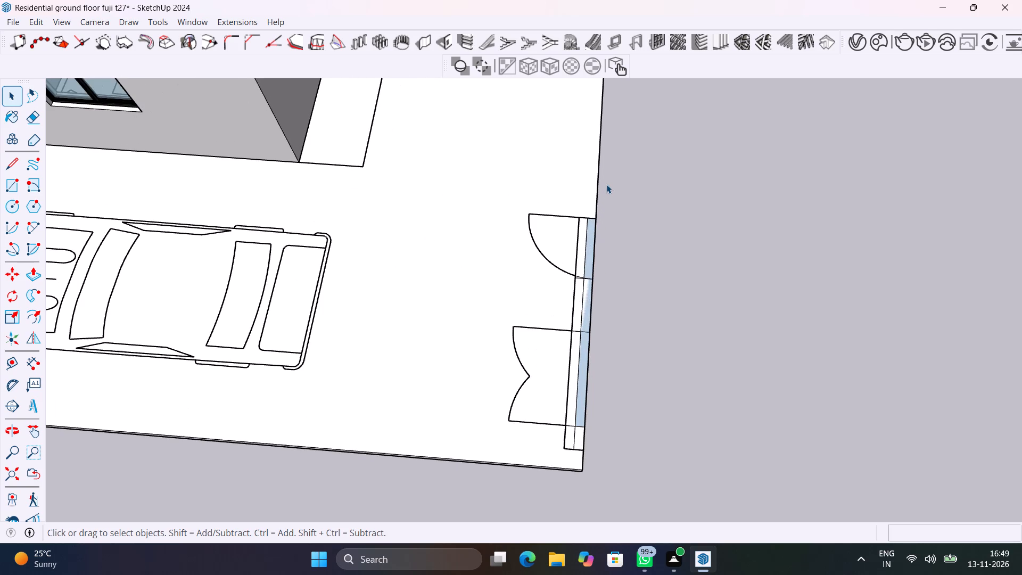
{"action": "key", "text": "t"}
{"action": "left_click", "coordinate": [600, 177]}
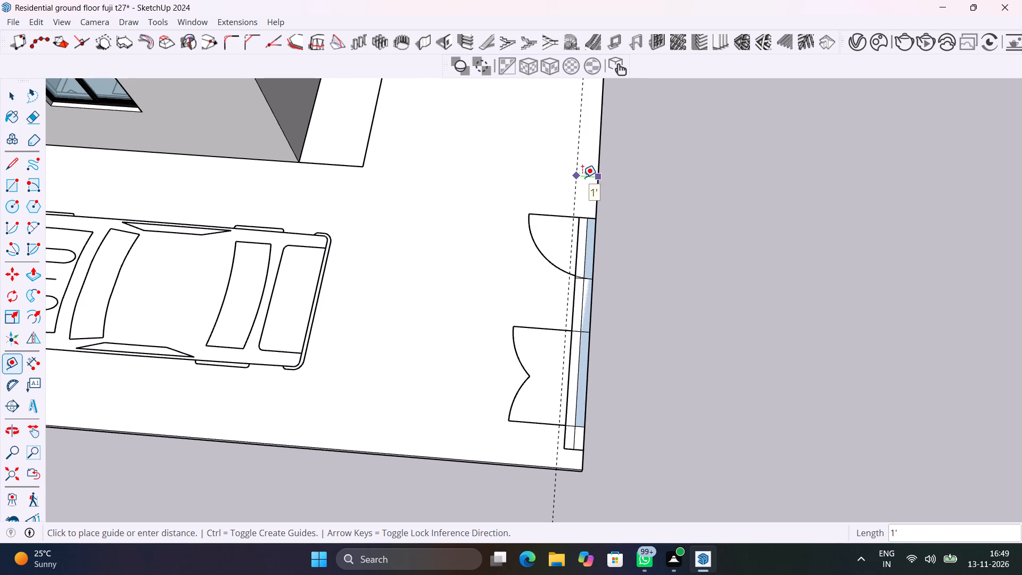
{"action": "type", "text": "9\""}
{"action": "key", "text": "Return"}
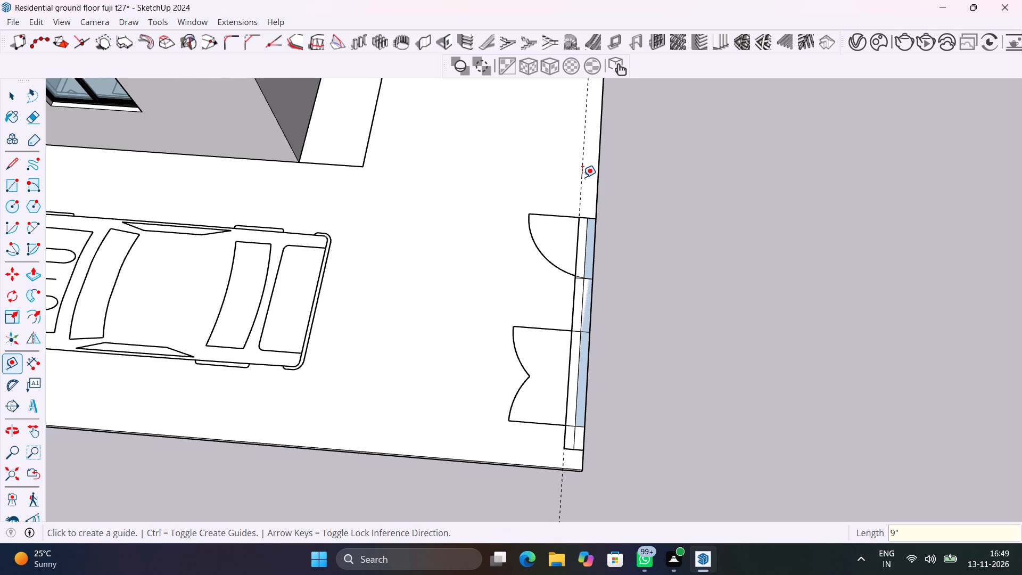
Erase the double-leaf gate's swing lines from the ground near the parked cars, saving the model along the way.
{"action": "scroll", "coordinate": [582, 177], "scroll_direction": "down", "scroll_amount": 17}
{"action": "scroll", "coordinate": [580, 206], "scroll_direction": "up", "scroll_amount": 13}
{"action": "key", "text": "space"}
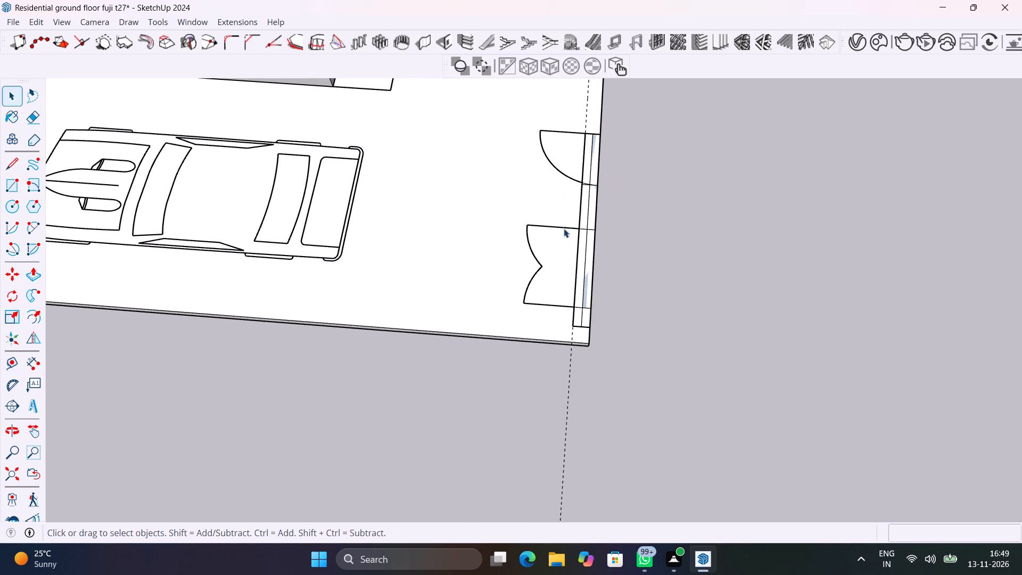
{"action": "key", "text": "e"}
{"action": "left_click_drag", "start_coordinate": [544, 231], "coordinate": [545, 218]}
{"action": "left_click_drag", "start_coordinate": [540, 233], "coordinate": [536, 228]}
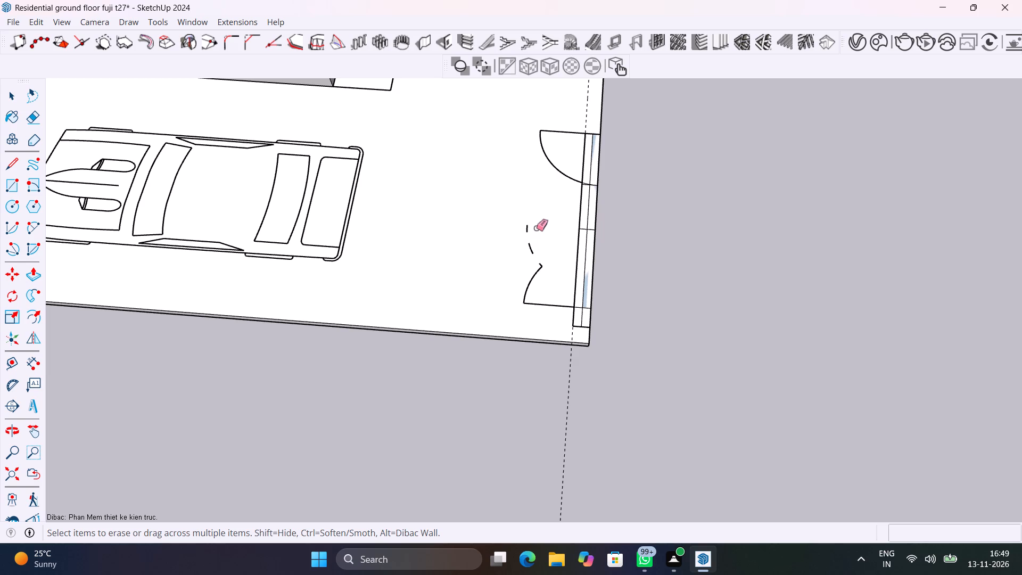
{"action": "key", "text": "ctrl+s"}
{"action": "left_click_drag", "start_coordinate": [536, 252], "coordinate": [532, 250]}
{"action": "left_click_drag", "start_coordinate": [532, 250], "coordinate": [528, 225]}
{"action": "left_click_drag", "start_coordinate": [543, 267], "coordinate": [530, 284]}
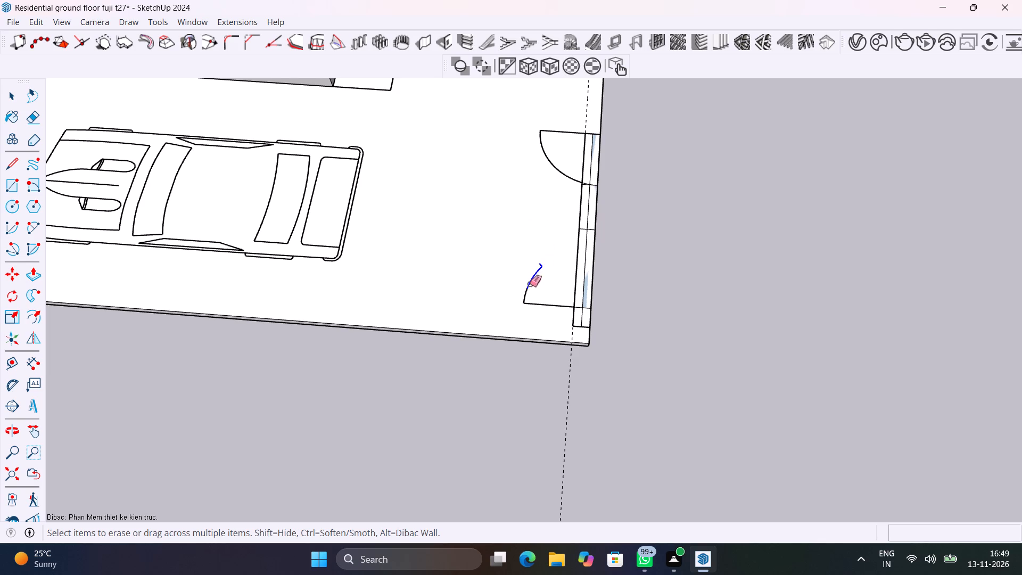
{"action": "left_click_drag", "start_coordinate": [530, 284], "coordinate": [563, 308]}
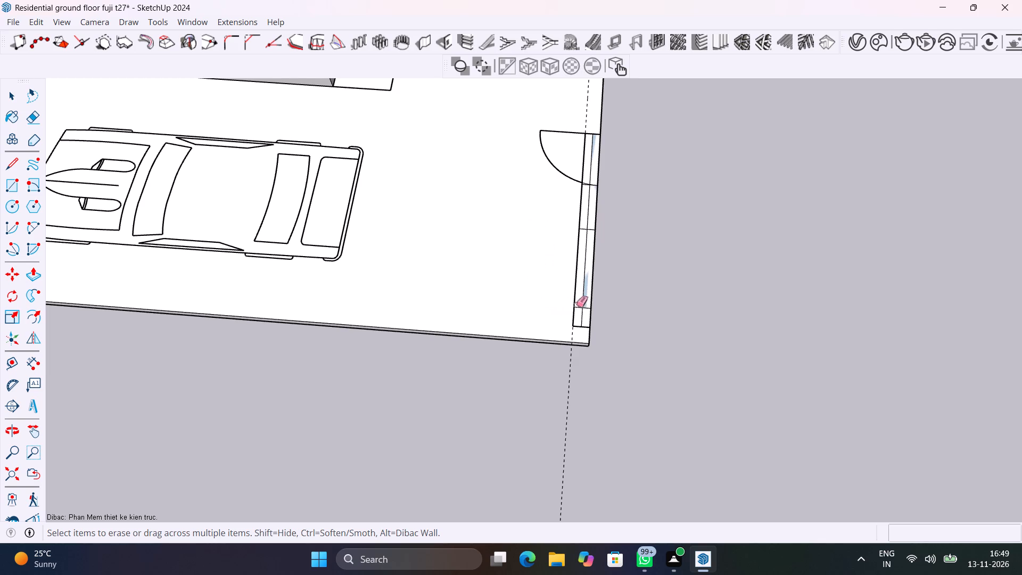
Erase the double-leaf gate's opening lines and the 9" guide along the plot edge.
{"action": "left_click_drag", "start_coordinate": [584, 304], "coordinate": [580, 311]}
{"action": "left_click_drag", "start_coordinate": [585, 235], "coordinate": [589, 209]}
{"action": "left_click_drag", "start_coordinate": [589, 207], "coordinate": [578, 244]}
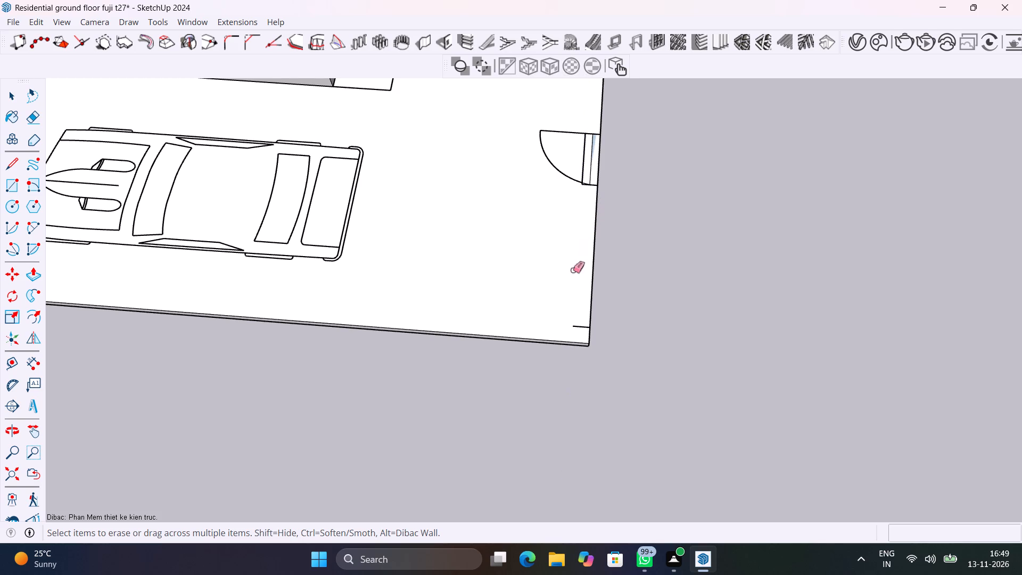
{"action": "left_click_drag", "start_coordinate": [575, 315], "coordinate": [581, 328]}
Erase the single-leaf gate's swing lines and the short stray edge from the plot corner beside the parked cars, and save the model.
{"action": "left_click_drag", "start_coordinate": [569, 198], "coordinate": [589, 143]}
{"action": "left_click_drag", "start_coordinate": [587, 141], "coordinate": [583, 126]}
{"action": "left_click_drag", "start_coordinate": [590, 135], "coordinate": [595, 144]}
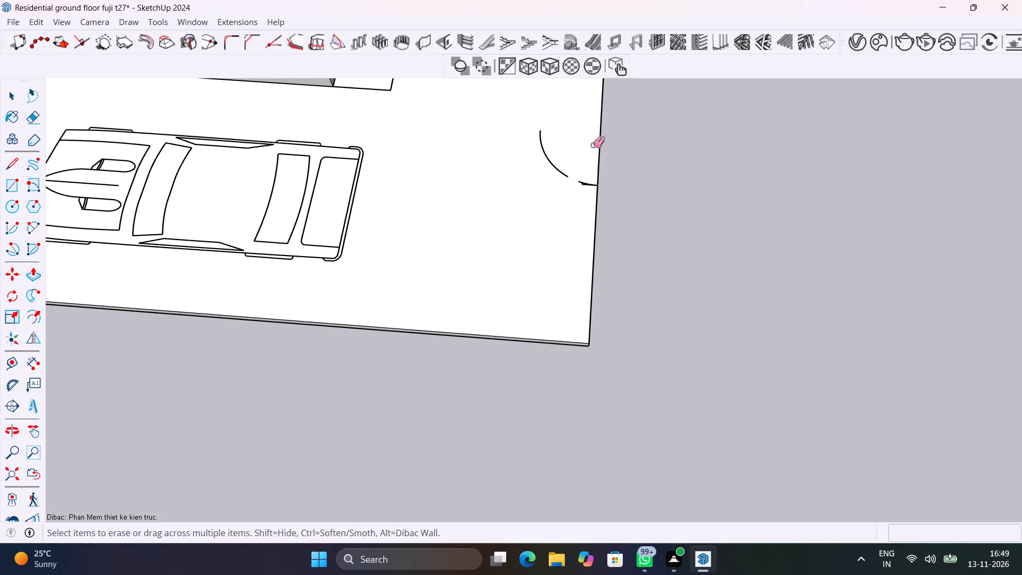
{"action": "left_click_drag", "start_coordinate": [564, 162], "coordinate": [559, 175]}
{"action": "left_click_drag", "start_coordinate": [574, 182], "coordinate": [591, 184]}
{"action": "left_click_drag", "start_coordinate": [591, 184], "coordinate": [592, 184]}
{"action": "left_click_drag", "start_coordinate": [554, 172], "coordinate": [541, 124]}
{"action": "left_click_drag", "start_coordinate": [555, 155], "coordinate": [568, 170]}
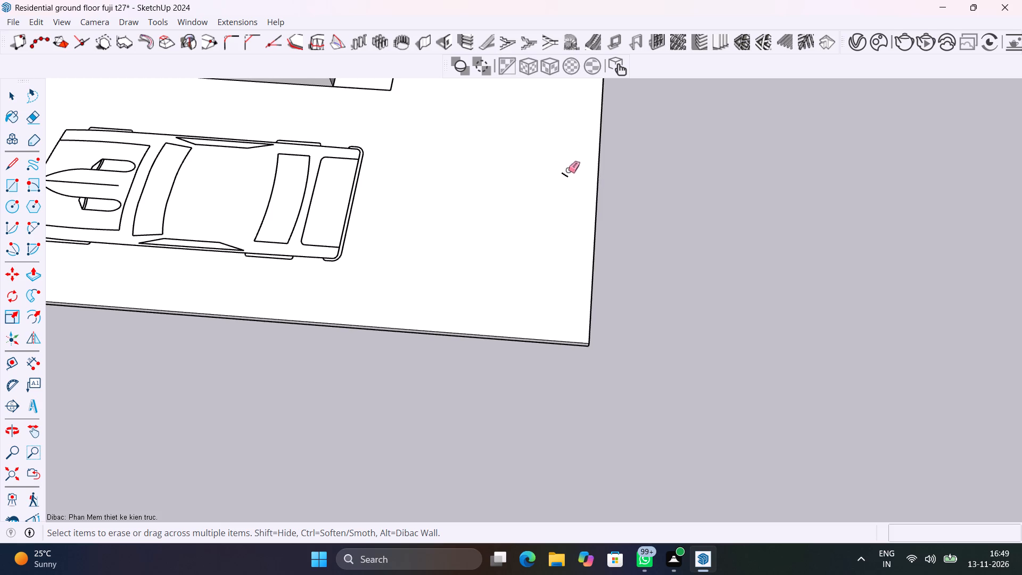
{"action": "left_click_drag", "start_coordinate": [568, 170], "coordinate": [562, 174]}
{"action": "scroll", "coordinate": [564, 182], "scroll_direction": "down", "scroll_amount": 16}
{"action": "key", "text": "space"}
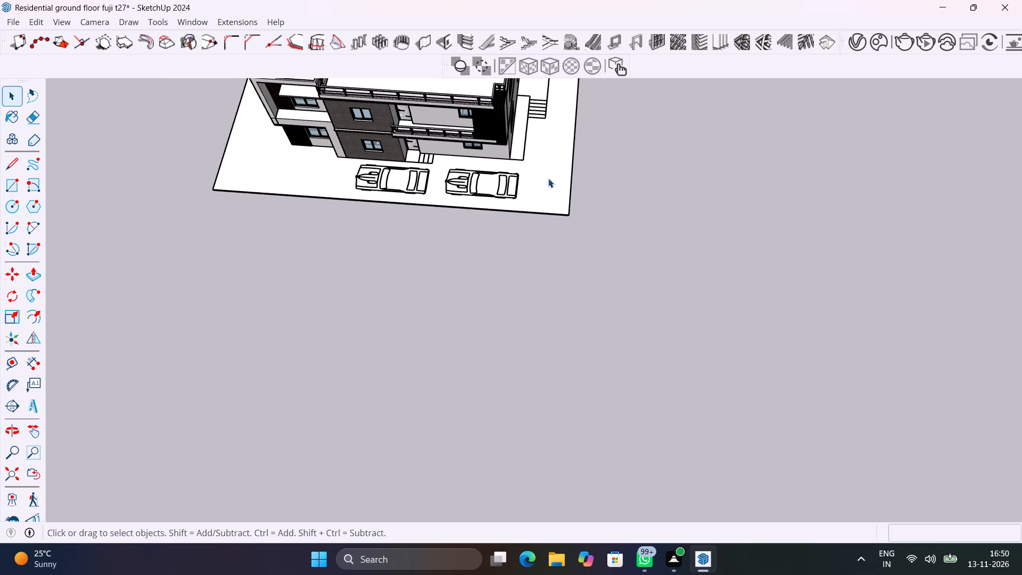
{"action": "key", "text": "ctrl+s"}
Delete the tree symbol lying on the ground beside the plot edge on the side with the steps.
{"action": "middle_click_drag", "start_coordinate": [550, 179], "coordinate": [568, 198]}
{"action": "middle_click_drag", "start_coordinate": [549, 172], "coordinate": [620, 223], "text": "shift"}
{"action": "scroll", "coordinate": [613, 116], "scroll_direction": "up", "scroll_amount": 11}
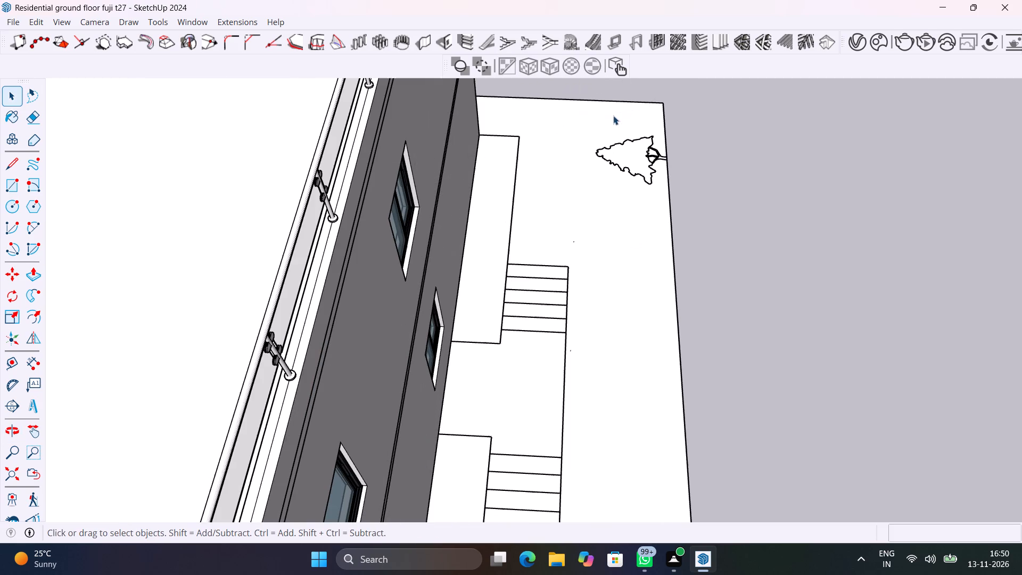
{"action": "scroll", "coordinate": [613, 116], "scroll_direction": "up", "scroll_amount": 1}
{"action": "left_click", "coordinate": [650, 154]}
{"action": "key", "text": "Delete"}
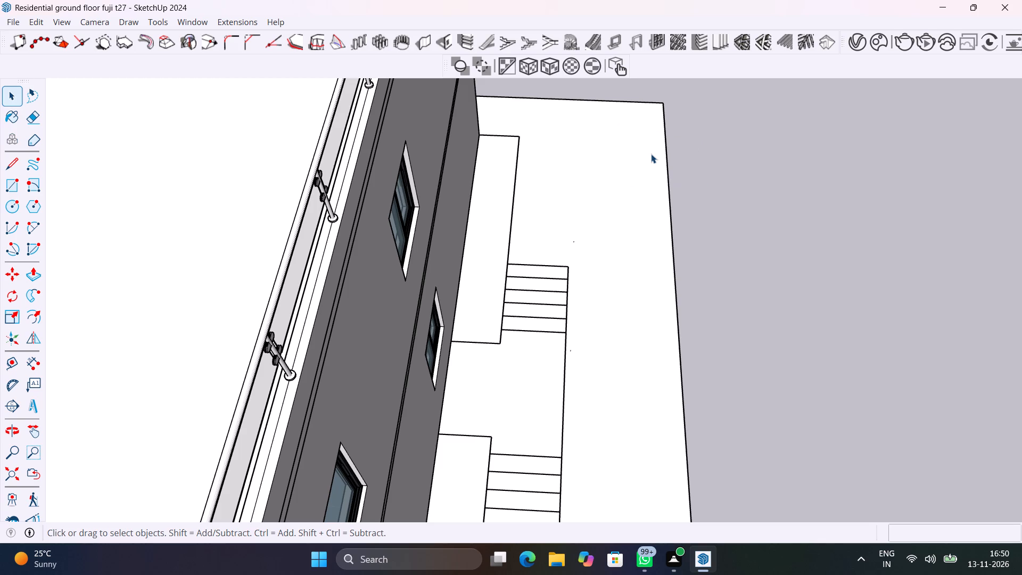
Place a guide line 9" inside the plot edge on the side with the steps.
{"action": "key", "text": "t"}
{"action": "left_click", "coordinate": [669, 194]}
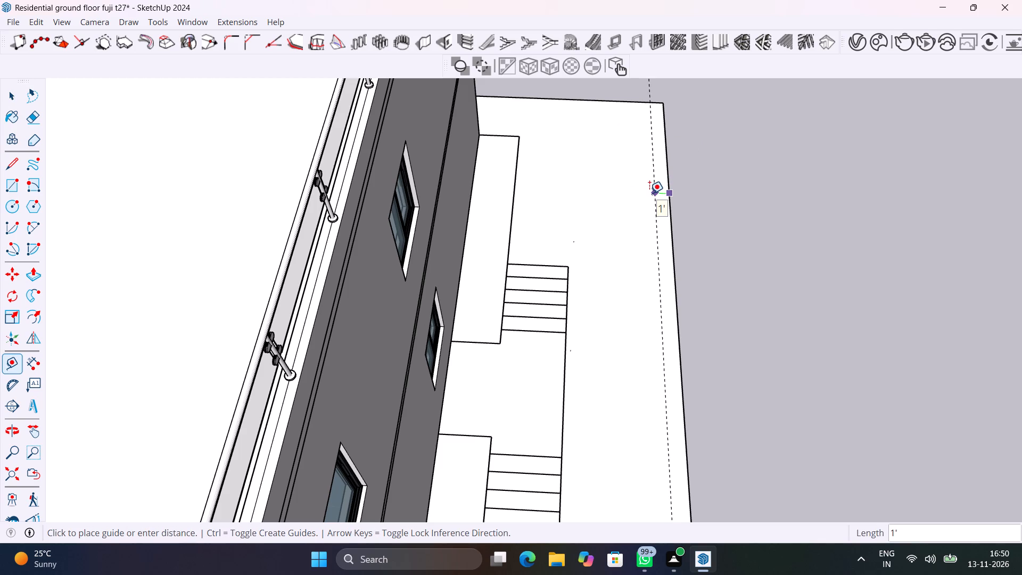
{"action": "type", "text": "9\""}
{"action": "key", "text": "Return"}
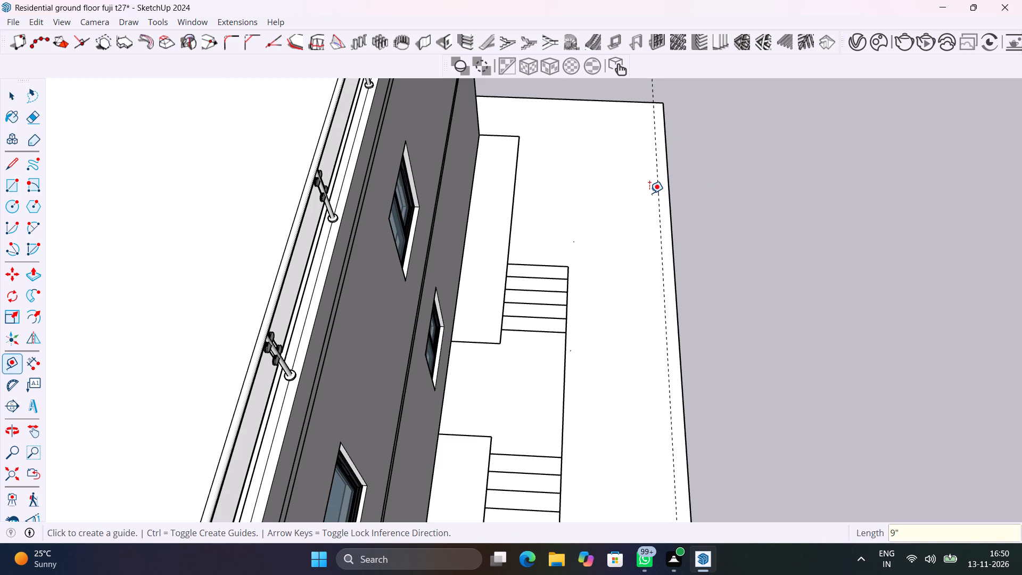
{"action": "key", "text": "space"}
Place a guide line 9" inside the opposite side edge of the plot.
{"action": "scroll", "coordinate": [659, 185], "scroll_direction": "down", "scroll_amount": 6}
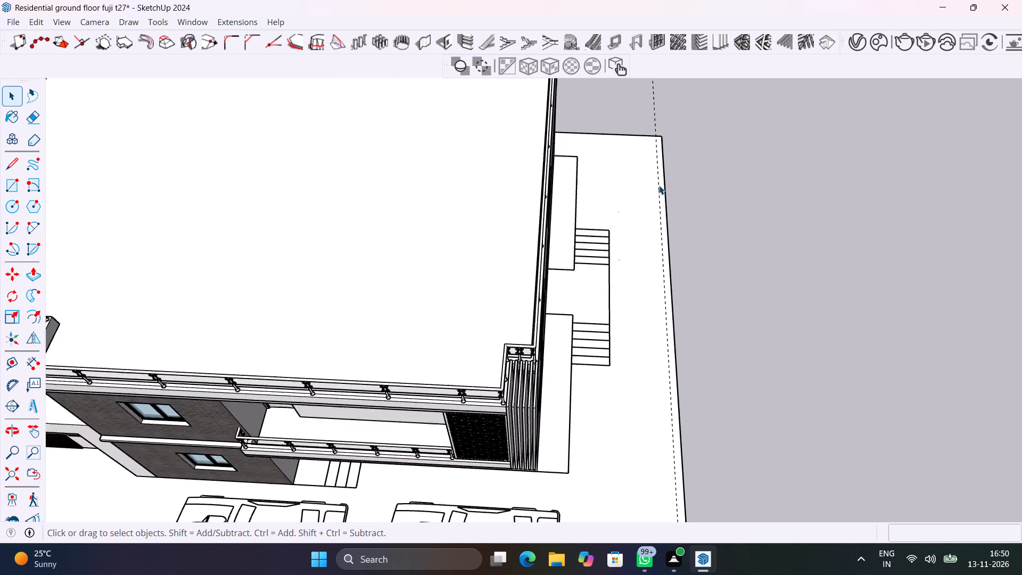
{"action": "scroll", "coordinate": [659, 185], "scroll_direction": "down", "scroll_amount": 6}
{"action": "middle_click_drag", "start_coordinate": [632, 351], "coordinate": [633, 284], "text": "shift"}
{"action": "middle_click_drag", "start_coordinate": [237, 276], "coordinate": [480, 299], "text": "shift"}
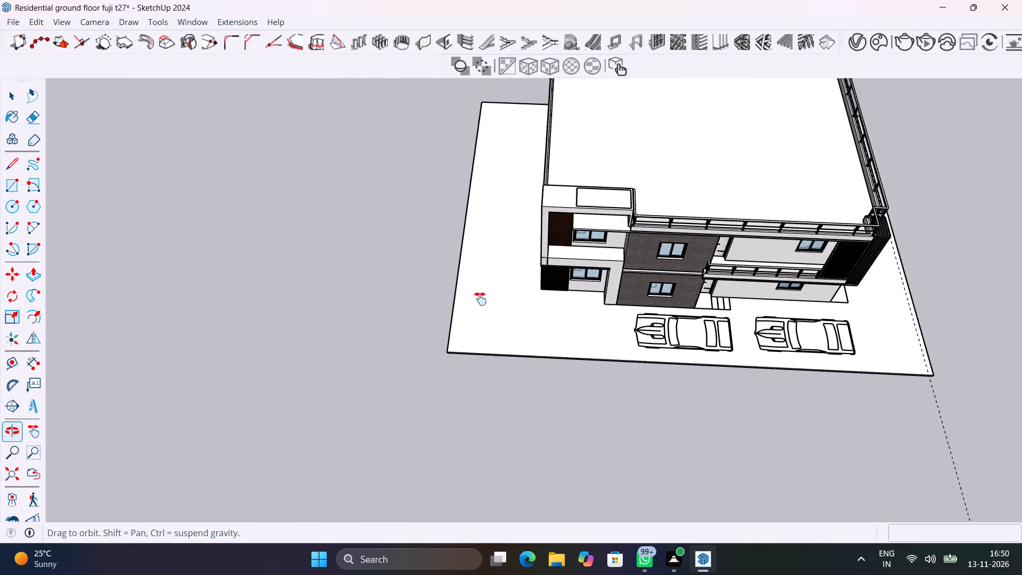
{"action": "middle_click_drag", "start_coordinate": [480, 299], "coordinate": [521, 310], "text": "shift"}
{"action": "scroll", "coordinate": [496, 237], "scroll_direction": "up", "scroll_amount": 6}
{"action": "key", "text": "t"}
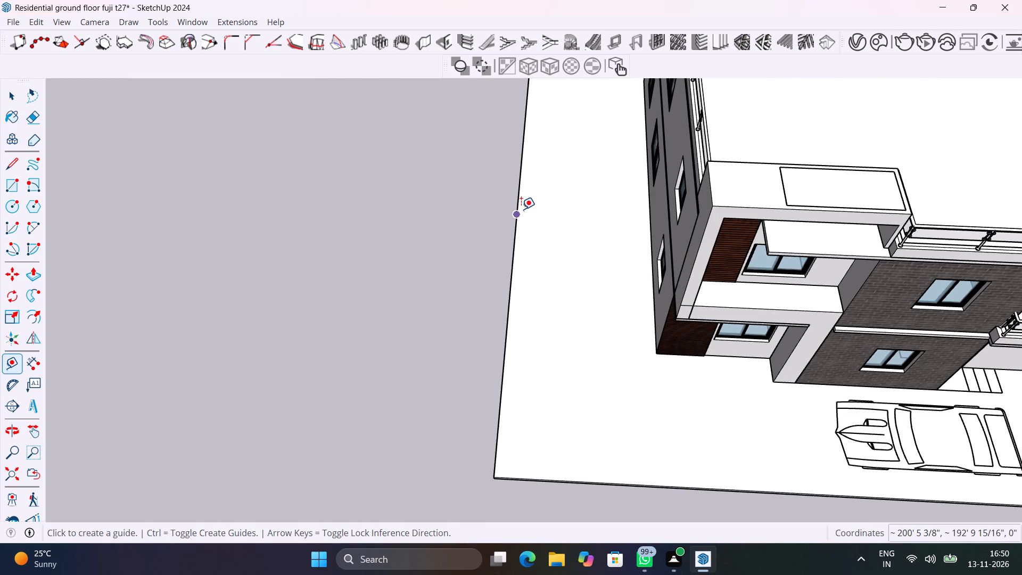
{"action": "left_click", "coordinate": [521, 209]}
{"action": "type", "text": "9\""}
{"action": "key", "text": "Return"}
Open the ground slab for editing and push its side face along the 9" guide inward by about 4' 7".
{"action": "scroll", "coordinate": [529, 210], "scroll_direction": "down", "scroll_amount": 6}
{"action": "middle_click_drag", "start_coordinate": [529, 211], "coordinate": [966, 234]}
{"action": "scroll", "coordinate": [270, 235], "scroll_direction": "up", "scroll_amount": 10}
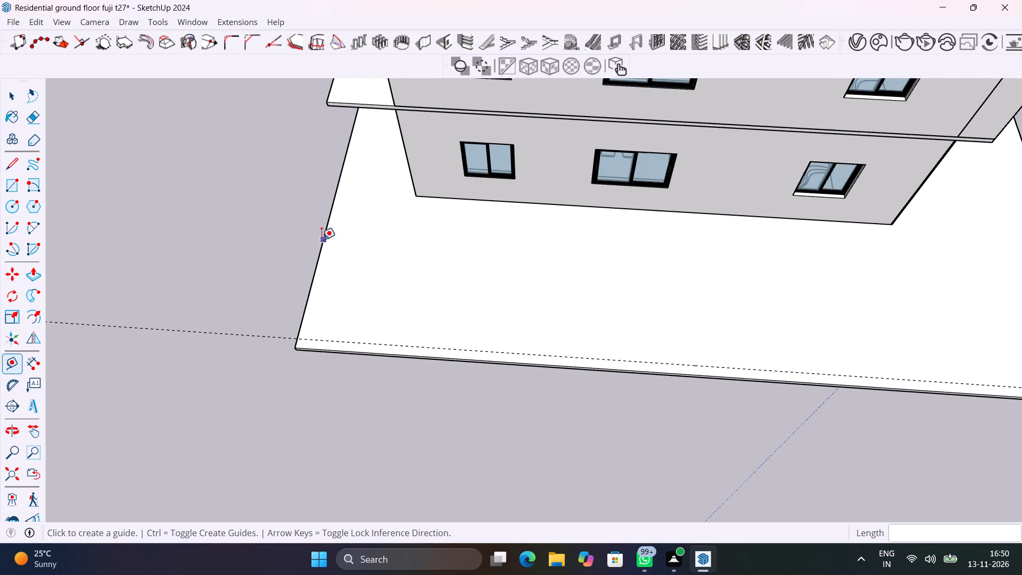
{"action": "middle_click_drag", "start_coordinate": [393, 342], "coordinate": [691, 233]}
{"action": "key", "text": "space"}
{"action": "scroll", "coordinate": [531, 389], "scroll_direction": "up", "scroll_amount": 6}
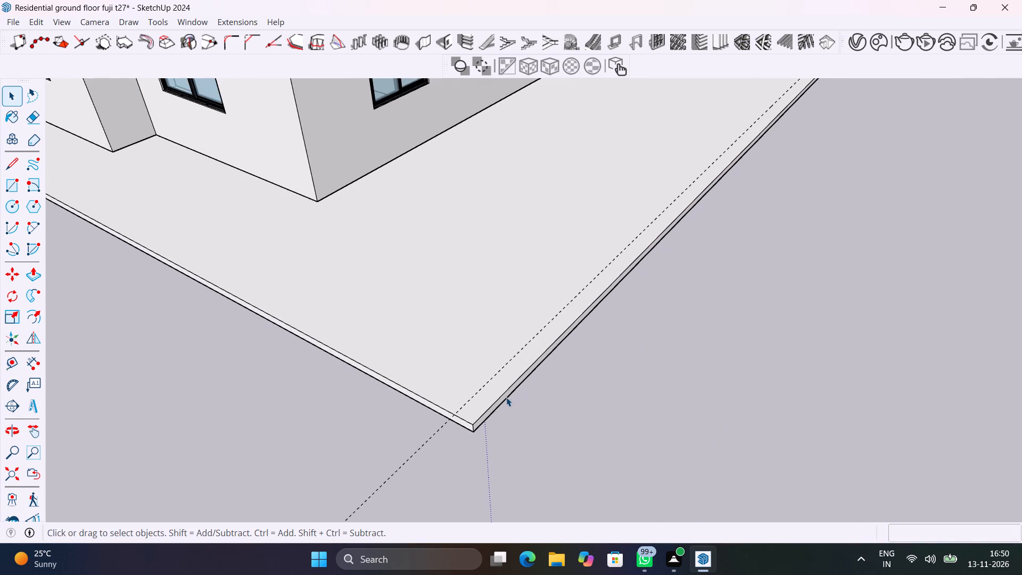
{"action": "left_click", "coordinate": [504, 399]}
{"action": "triple_click", "coordinate": [504, 399]}
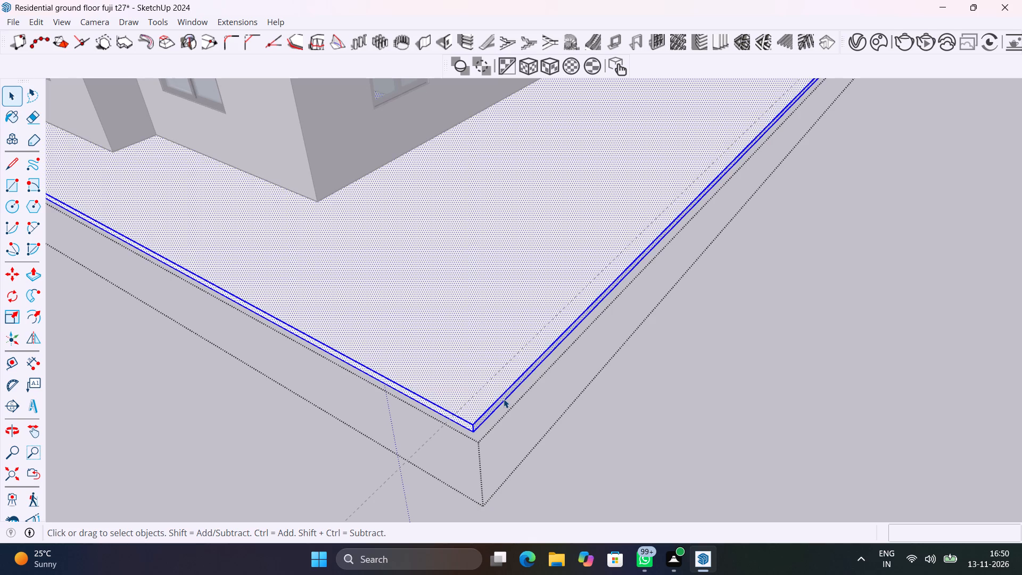
{"action": "left_click", "coordinate": [504, 399]}
{"action": "scroll", "coordinate": [504, 399], "scroll_direction": "up", "scroll_amount": 5}
{"action": "left_click", "coordinate": [503, 397]}
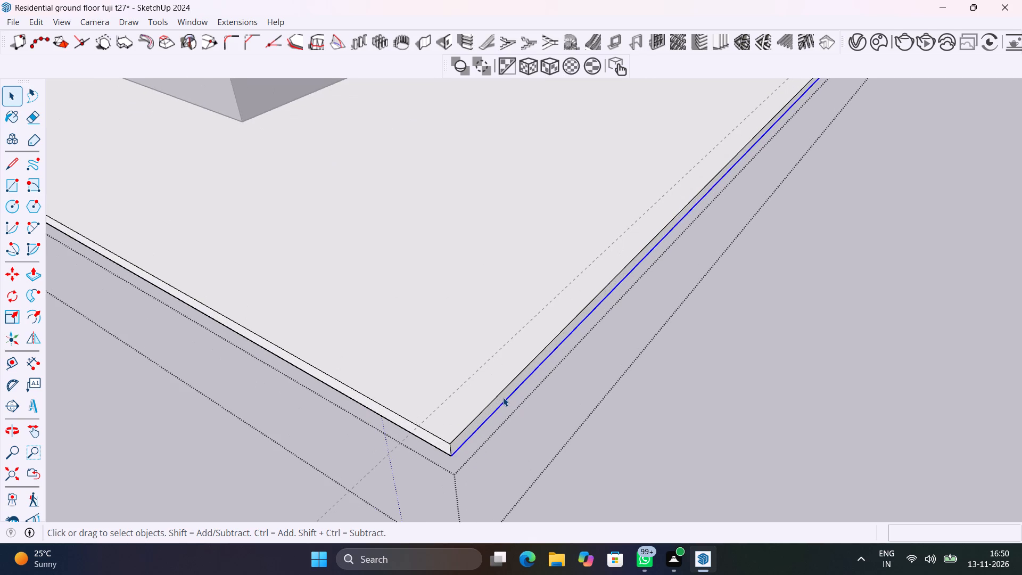
{"action": "key", "text": "p"}
{"action": "left_click", "coordinate": [503, 397]}
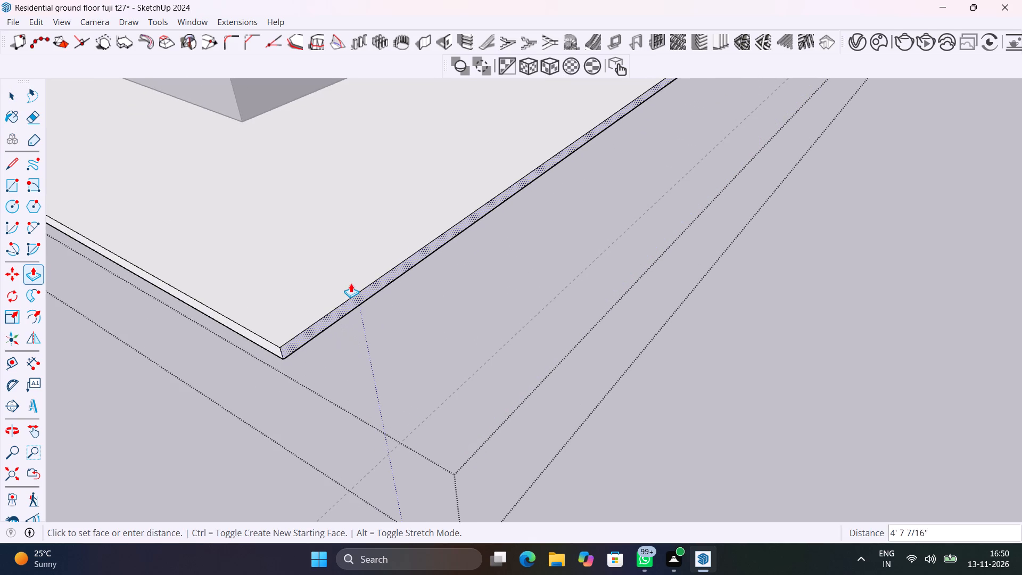
{"action": "left_click", "coordinate": [351, 283]}
{"action": "scroll", "coordinate": [364, 319], "scroll_direction": "down", "scroll_amount": 14}
{"action": "middle_click_drag", "start_coordinate": [374, 353], "coordinate": [599, 474], "text": "shift"}
{"action": "key", "text": "space"}
Place a guide line on the slab 5' out from the base of the house's side wall.
{"action": "scroll", "coordinate": [574, 319], "scroll_direction": "up", "scroll_amount": 6}
{"action": "key", "text": "t"}
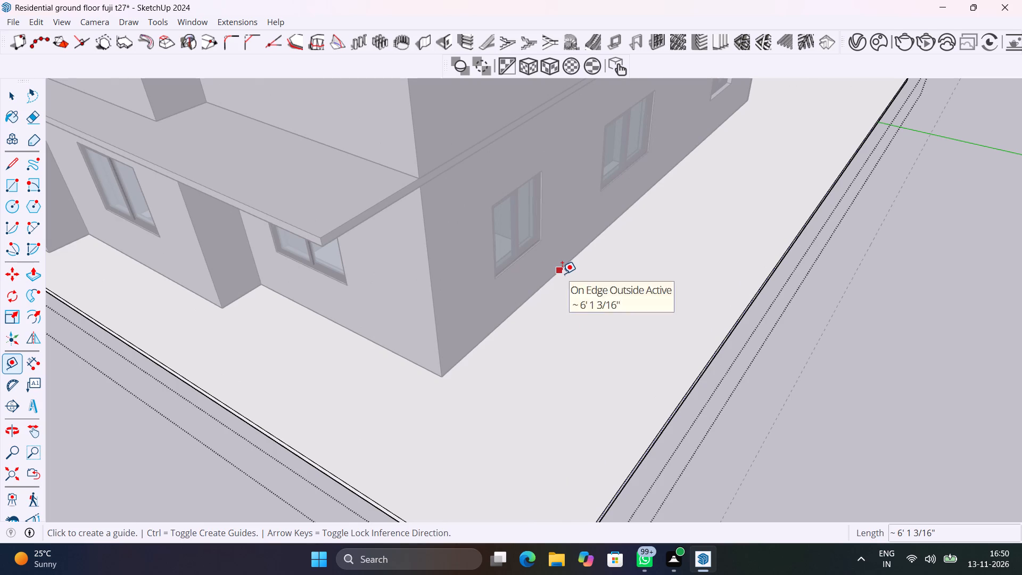
{"action": "left_click", "coordinate": [562, 274]}
{"action": "type", "text": "5'"}
{"action": "key", "text": "Return"}
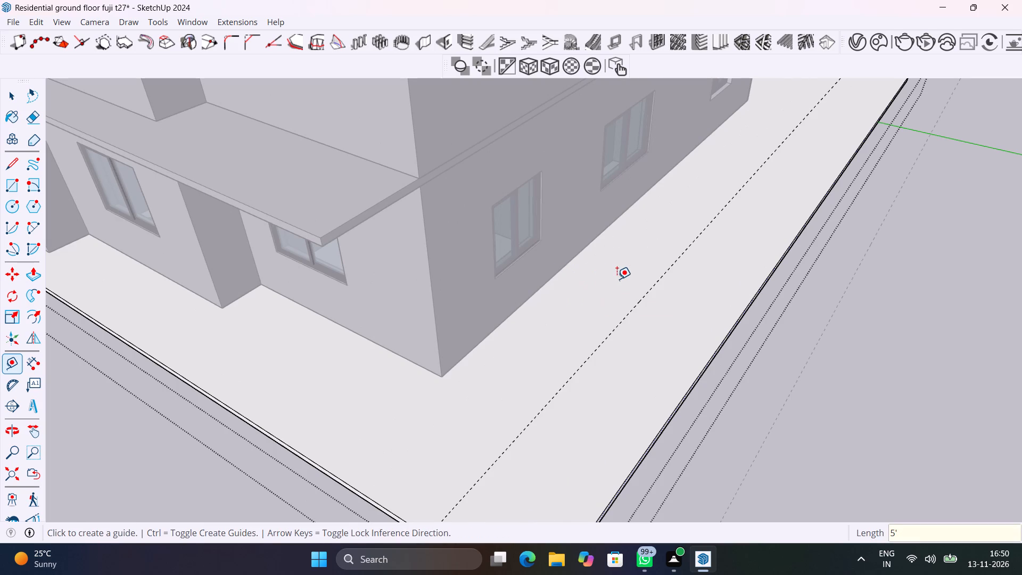
Push the slab's side face inward about 4' 10" to the 5' guide and leave the slab's editing mode.
{"action": "key", "text": "space"}
{"action": "middle_click_drag", "start_coordinate": [649, 315], "coordinate": [566, 267]}
{"action": "scroll", "coordinate": [389, 398], "scroll_direction": "up", "scroll_amount": 7}
{"action": "left_click", "coordinate": [392, 428]}
{"action": "key", "text": "p"}
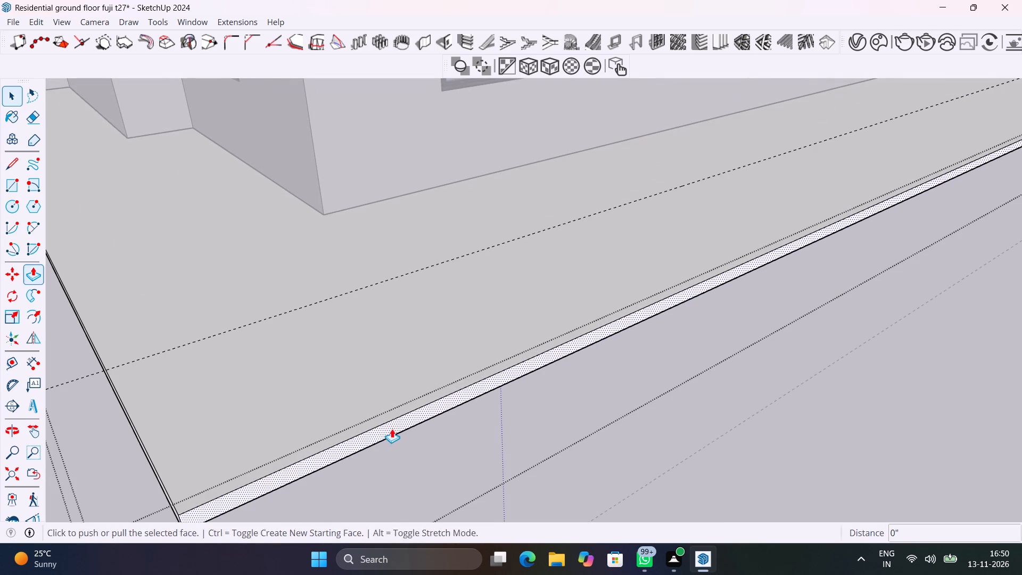
{"action": "left_click", "coordinate": [392, 429]}
{"action": "left_click", "coordinate": [383, 279]}
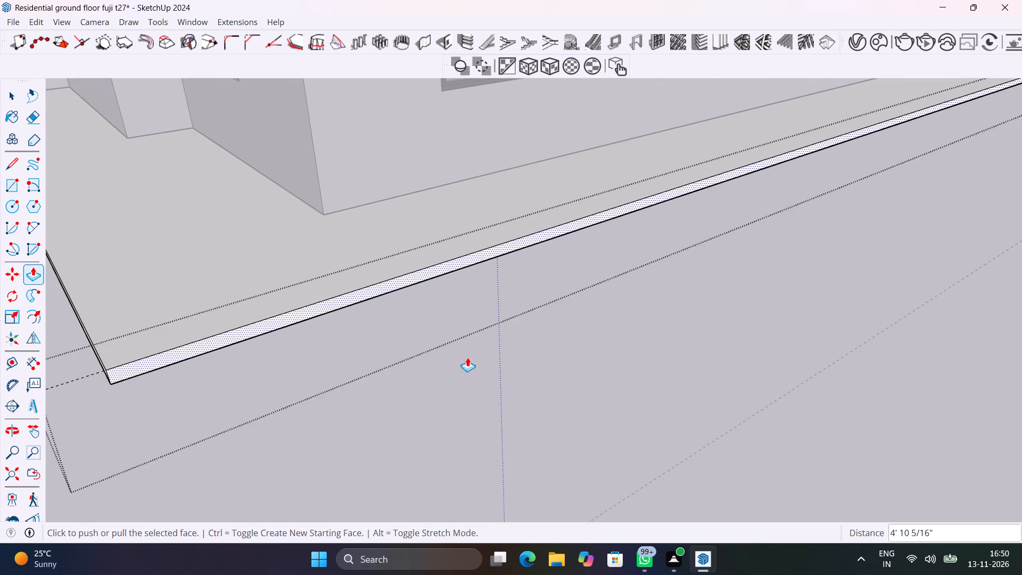
{"action": "scroll", "coordinate": [467, 357], "scroll_direction": "down", "scroll_amount": 13}
{"action": "key", "text": "space"}
{"action": "scroll", "coordinate": [671, 400], "scroll_direction": "up", "scroll_amount": 1}
{"action": "left_click", "coordinate": [668, 402]}
Place a guide line 5' out from the base of the house wall on the side with the steps.
{"action": "scroll", "coordinate": [684, 412], "scroll_direction": "down", "scroll_amount": 1}
{"action": "middle_click_drag", "start_coordinate": [684, 411], "coordinate": [511, 426]}
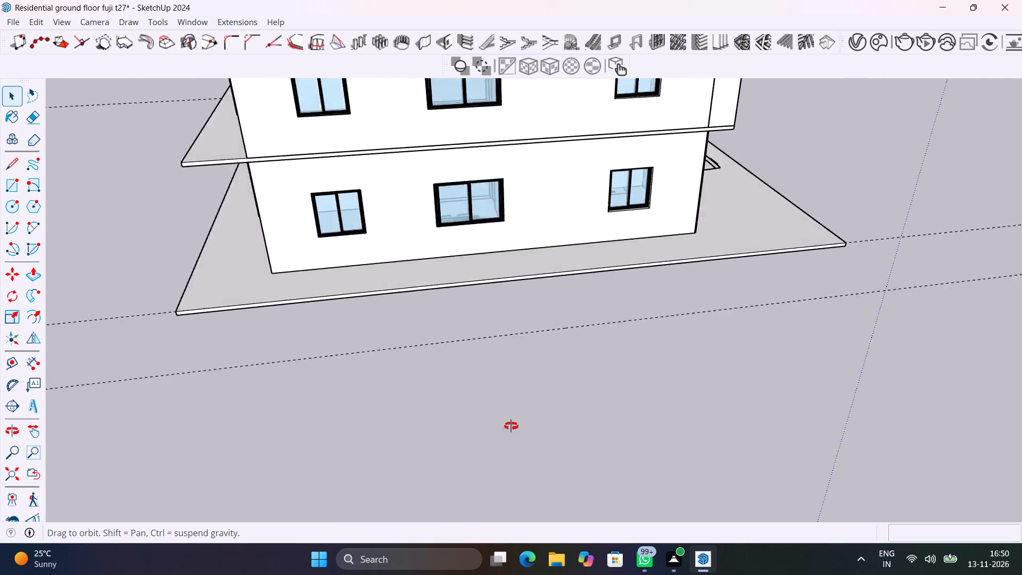
{"action": "middle_click_drag", "start_coordinate": [511, 426], "coordinate": [65, 483]}
{"action": "scroll", "coordinate": [974, 269], "scroll_direction": "up", "scroll_amount": 4}
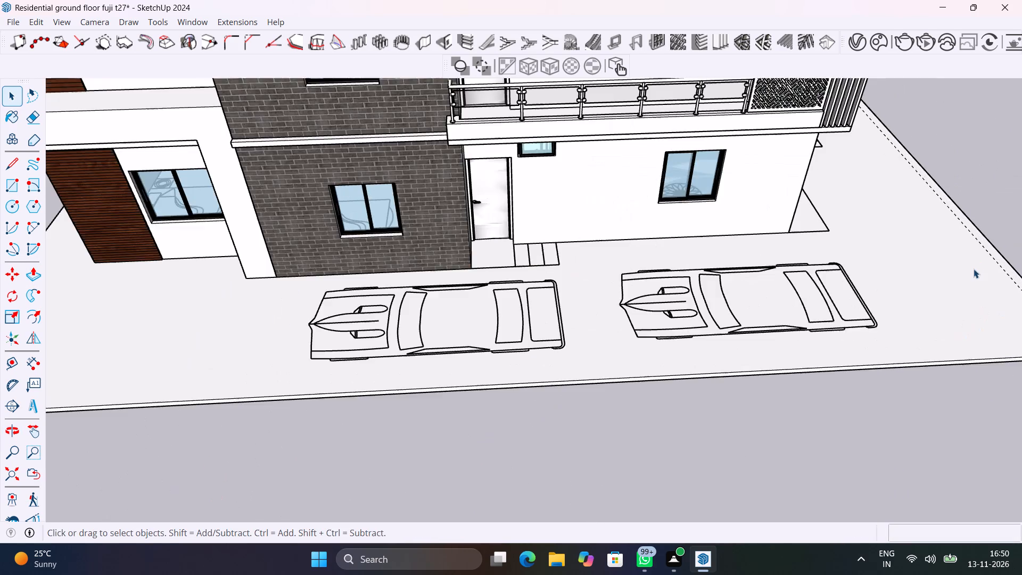
{"action": "middle_click_drag", "start_coordinate": [970, 268], "coordinate": [459, 294], "text": "shift"}
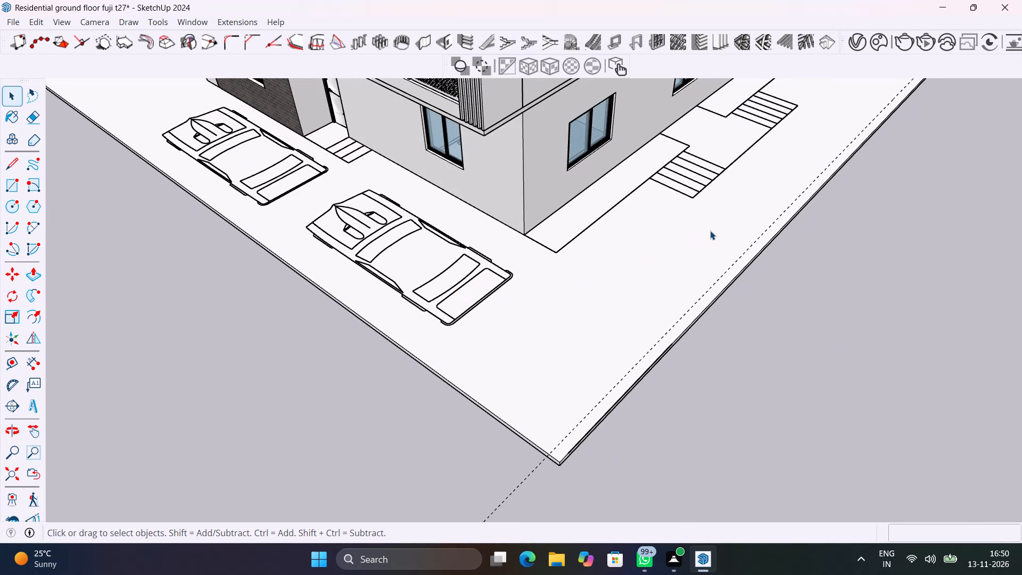
{"action": "key", "text": "t"}
{"action": "left_click", "coordinate": [588, 183]}
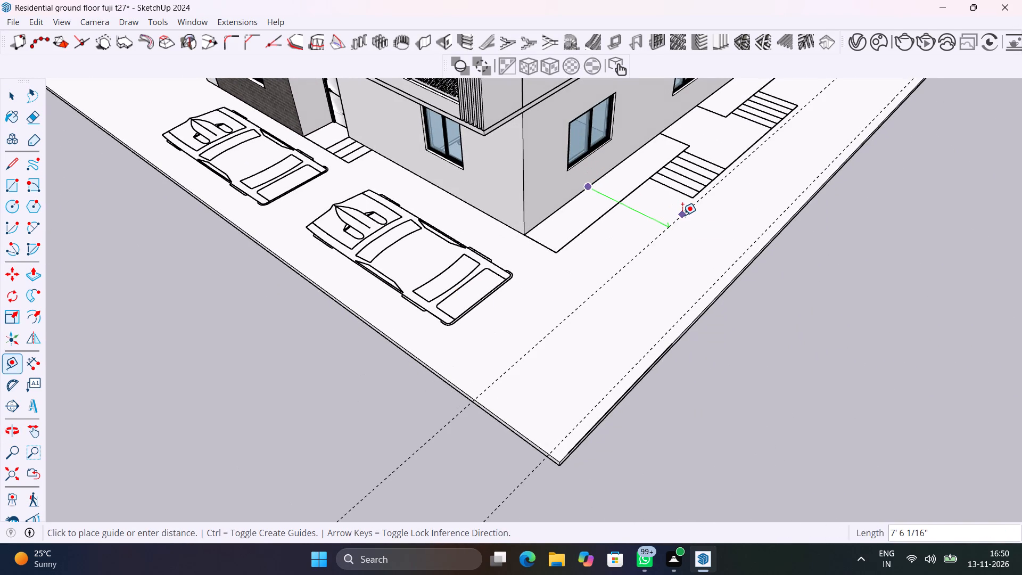
{"action": "type", "text": "5'"}
{"action": "key", "text": "Return"}
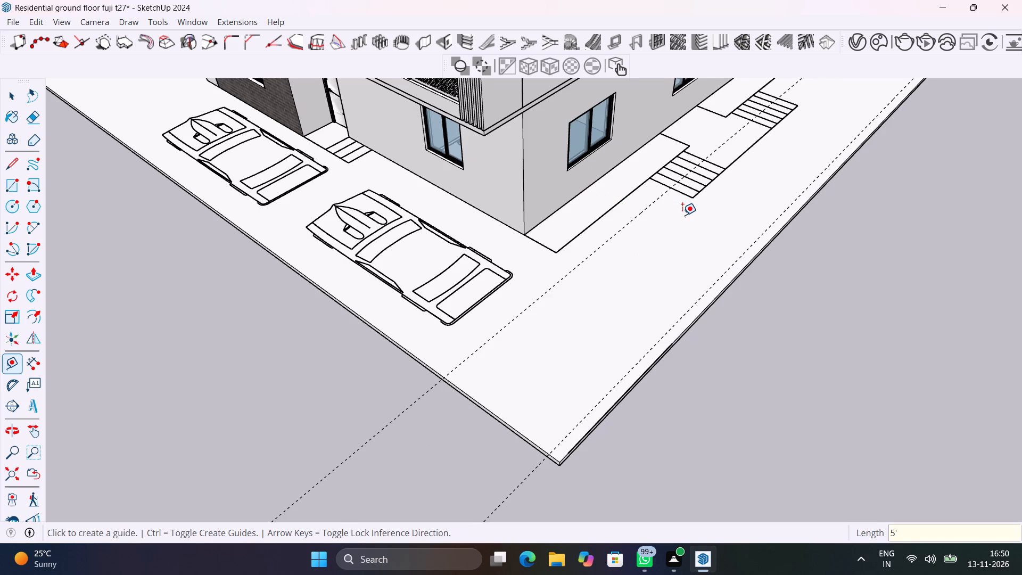
Open the house for editing and erase the tread lines and outer edge of both side step flights.
{"action": "key", "text": "space"}
{"action": "left_click", "coordinate": [699, 172]}
{"action": "double_click", "coordinate": [703, 175]}
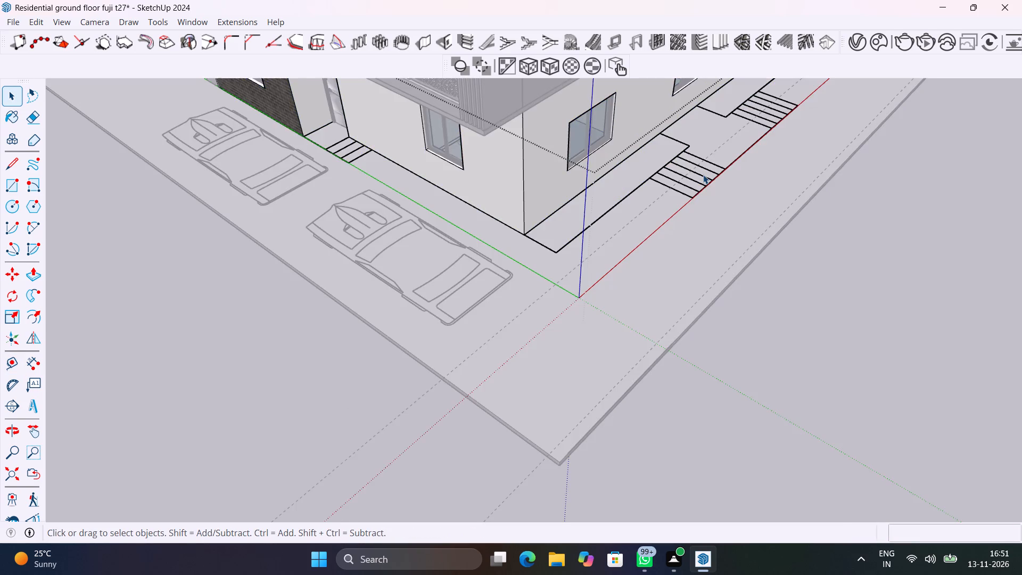
{"action": "scroll", "coordinate": [703, 175], "scroll_direction": "up", "scroll_amount": 8}
{"action": "middle_click_drag", "start_coordinate": [705, 176], "coordinate": [765, 258], "text": "shift"}
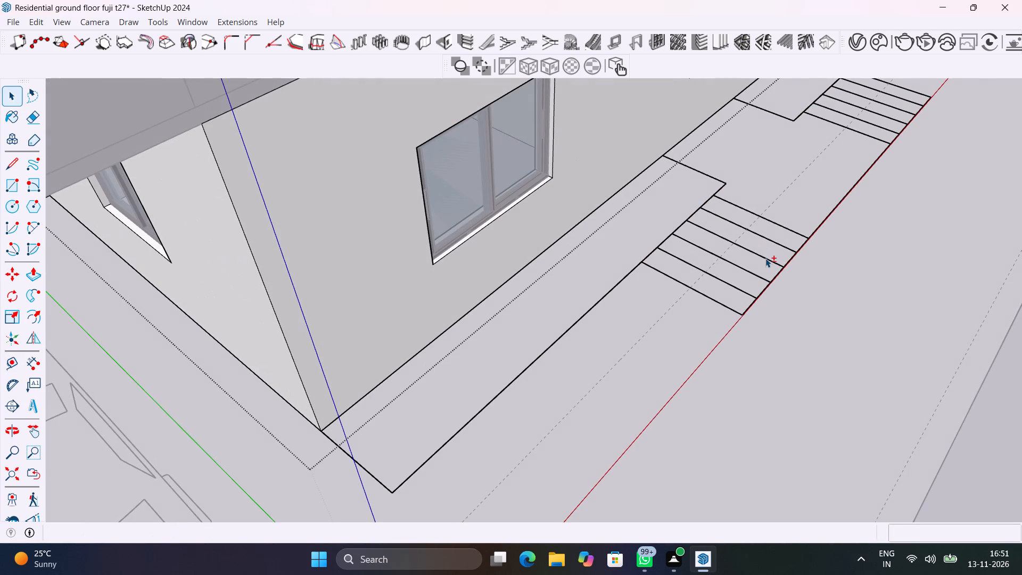
{"action": "key", "text": "e"}
{"action": "left_click_drag", "start_coordinate": [719, 211], "coordinate": [732, 201]}
{"action": "left_click_drag", "start_coordinate": [732, 201], "coordinate": [719, 226]}
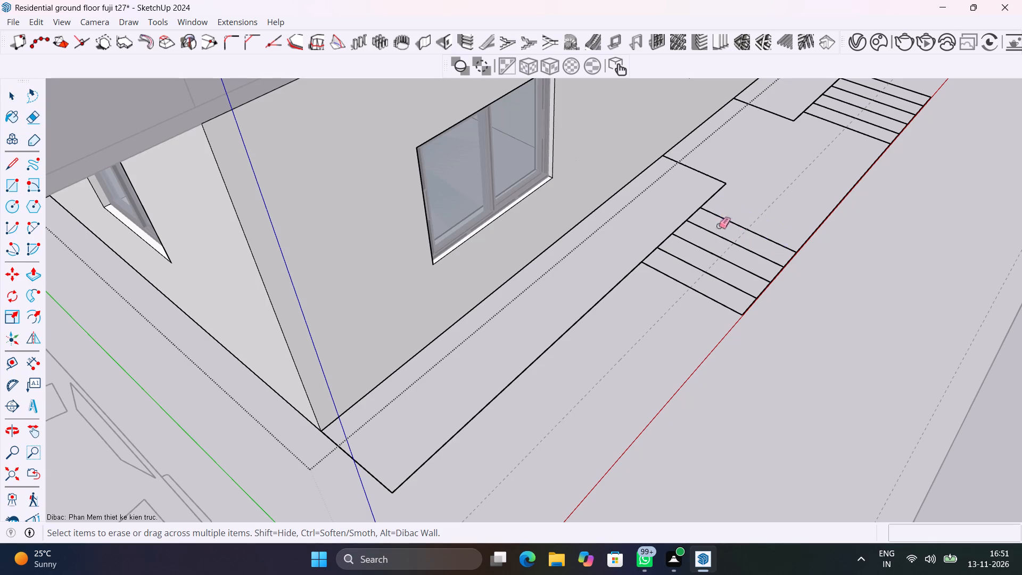
{"action": "left_click_drag", "start_coordinate": [719, 226], "coordinate": [673, 289]}
{"action": "left_click_drag", "start_coordinate": [779, 293], "coordinate": [769, 265]}
{"action": "left_click_drag", "start_coordinate": [844, 116], "coordinate": [879, 76]}
{"action": "middle_click_drag", "start_coordinate": [890, 110], "coordinate": [772, 268], "text": "shift"}
{"action": "left_click_drag", "start_coordinate": [738, 306], "coordinate": [750, 292]}
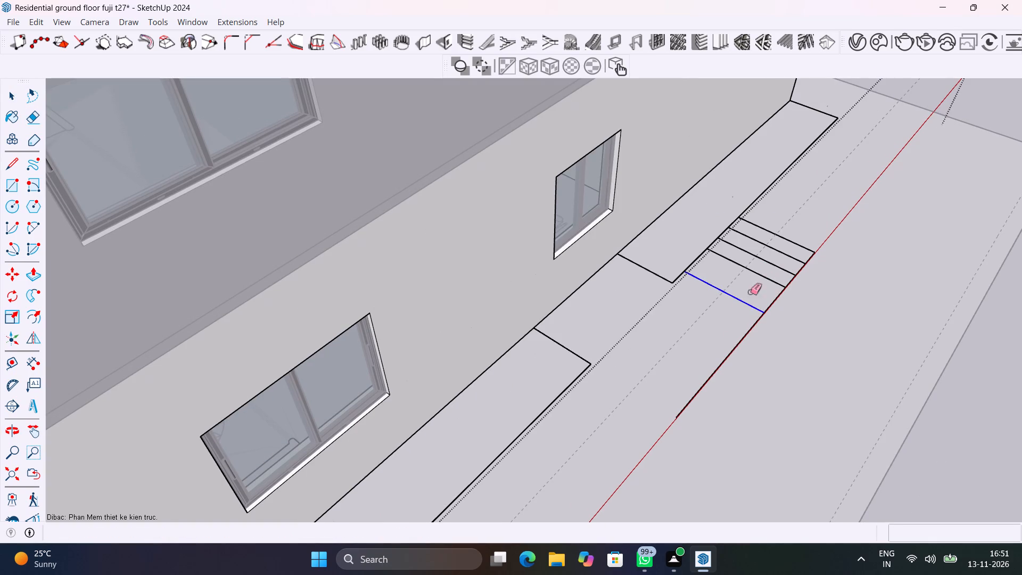
{"action": "left_click_drag", "start_coordinate": [750, 292], "coordinate": [802, 233]}
{"action": "left_click_drag", "start_coordinate": [802, 233], "coordinate": [802, 283]}
{"action": "left_click_drag", "start_coordinate": [743, 325], "coordinate": [752, 349]}
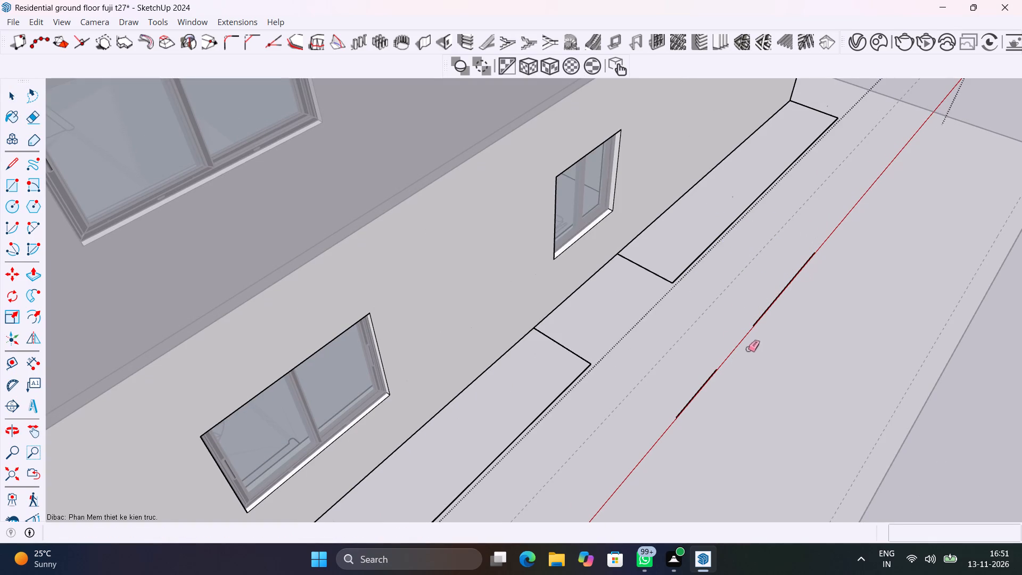
{"action": "left_click_drag", "start_coordinate": [693, 384], "coordinate": [710, 406]}
{"action": "left_click_drag", "start_coordinate": [730, 342], "coordinate": [796, 289]}
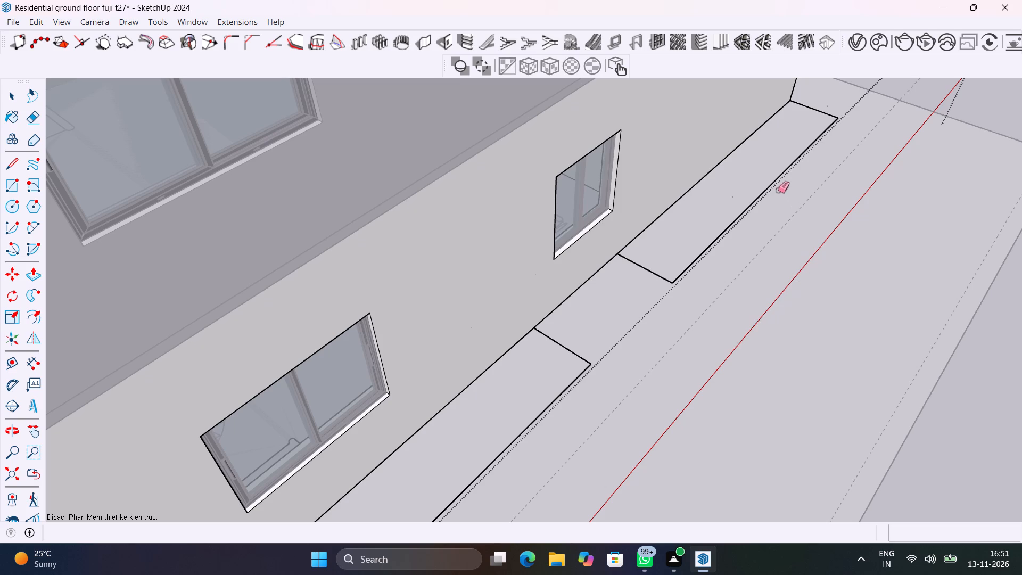
Erase the remaining outer edges and end lines of the platform outlines along the base of the house's side wall.
{"action": "left_click_drag", "start_coordinate": [773, 173], "coordinate": [787, 182]}
{"action": "left_click_drag", "start_coordinate": [810, 113], "coordinate": [823, 98]}
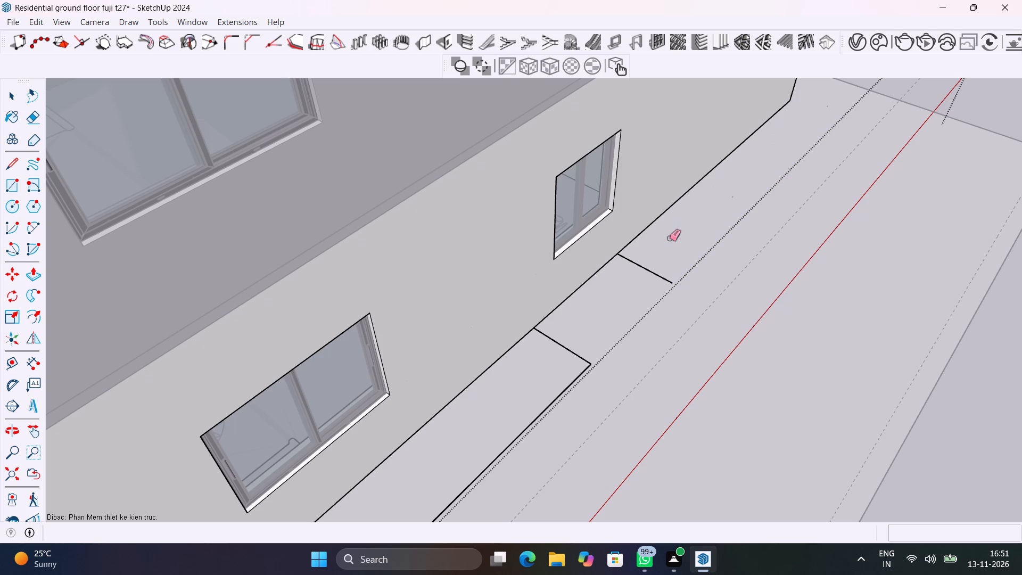
{"action": "left_click_drag", "start_coordinate": [657, 266], "coordinate": [642, 299]}
{"action": "left_click_drag", "start_coordinate": [608, 310], "coordinate": [555, 367]}
{"action": "middle_click_drag", "start_coordinate": [615, 334], "coordinate": [743, 182]}
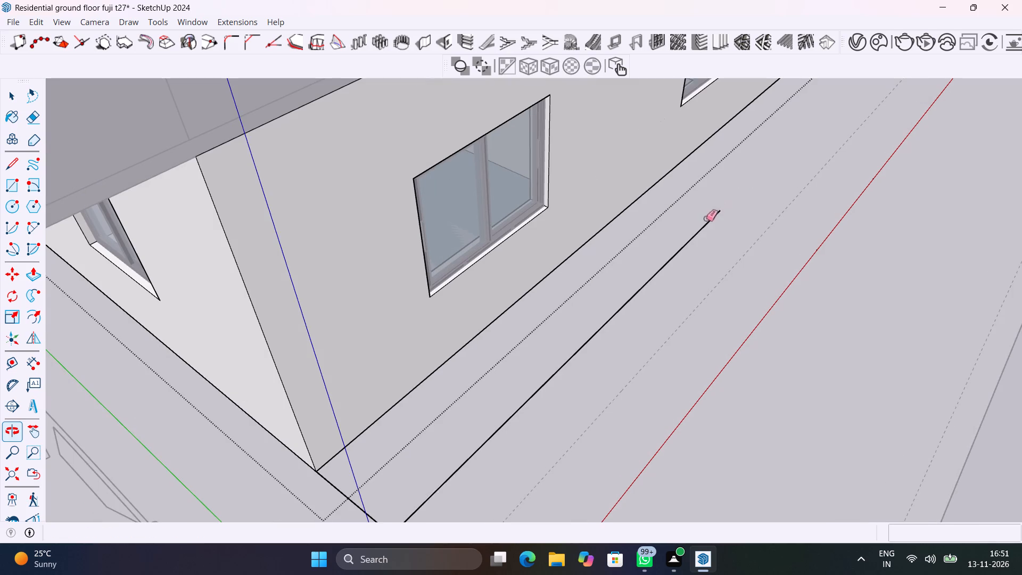
{"action": "left_click_drag", "start_coordinate": [705, 218], "coordinate": [690, 265]}
{"action": "scroll", "coordinate": [504, 386], "scroll_direction": "down", "scroll_amount": 6}
{"action": "left_click_drag", "start_coordinate": [446, 444], "coordinate": [425, 467]}
Erase the tread lines, recess edge and front edge lines of the entrance steps, and leave the house's editing mode.
{"action": "scroll", "coordinate": [549, 397], "scroll_direction": "down", "scroll_amount": 5}
{"action": "middle_click_drag", "start_coordinate": [677, 392], "coordinate": [798, 257], "text": "shift"}
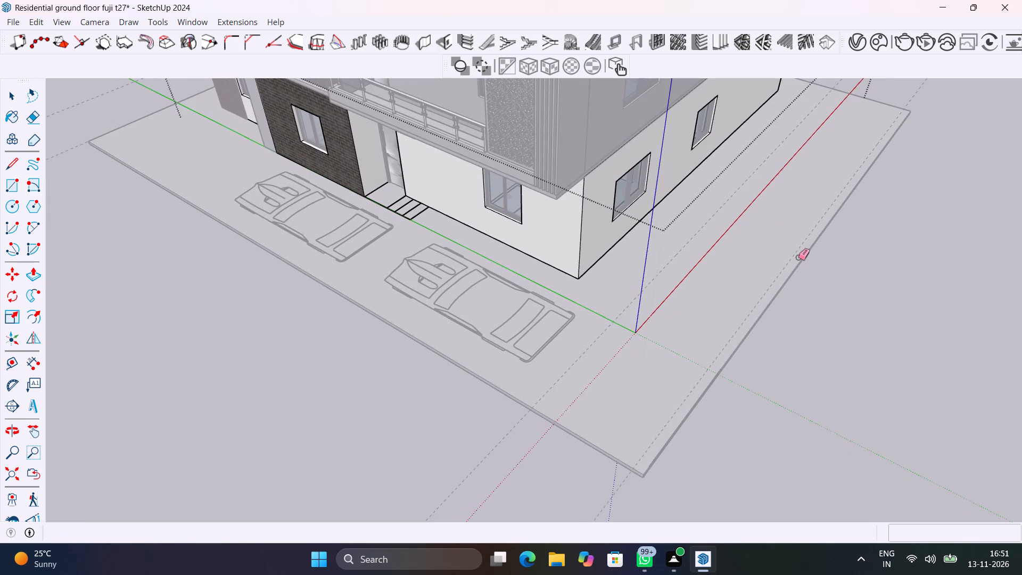
{"action": "scroll", "coordinate": [414, 218], "scroll_direction": "up", "scroll_amount": 7}
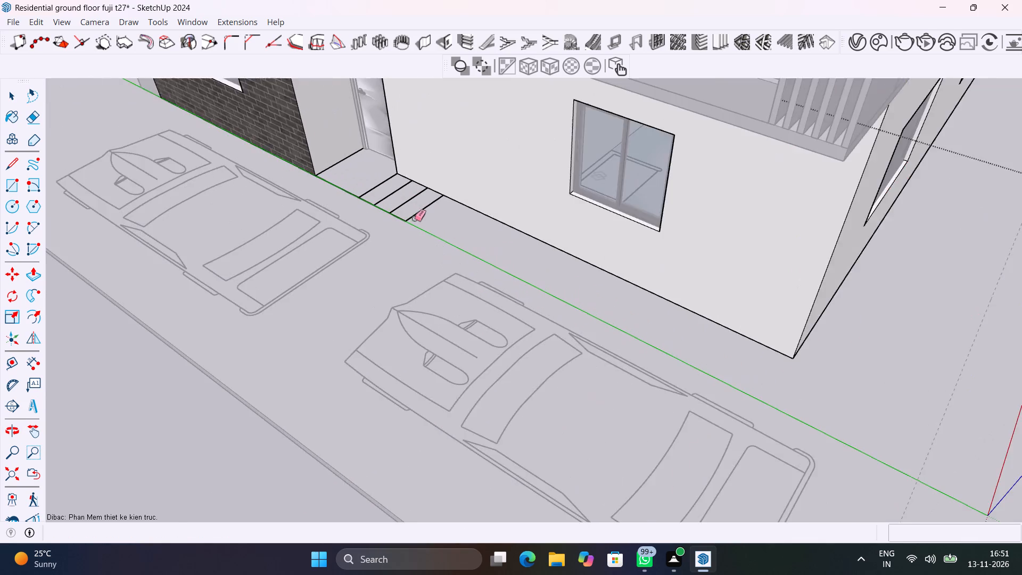
{"action": "scroll", "coordinate": [414, 218], "scroll_direction": "up", "scroll_amount": 3}
{"action": "left_click_drag", "start_coordinate": [414, 217], "coordinate": [364, 170]}
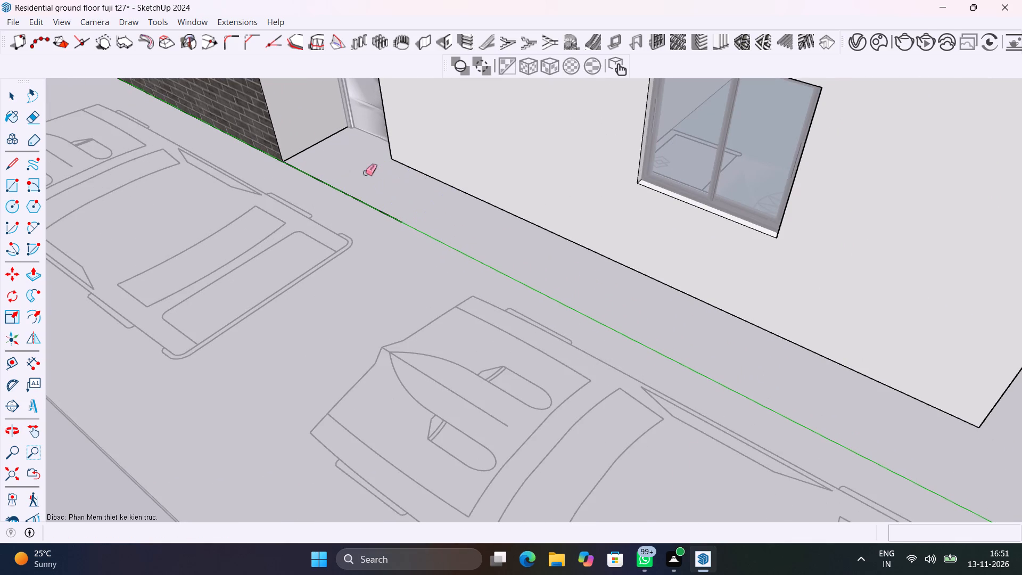
{"action": "scroll", "coordinate": [365, 172], "scroll_direction": "down", "scroll_amount": 7}
{"action": "left_click_drag", "start_coordinate": [365, 172], "coordinate": [360, 199]}
{"action": "scroll", "coordinate": [339, 161], "scroll_direction": "up", "scroll_amount": 6}
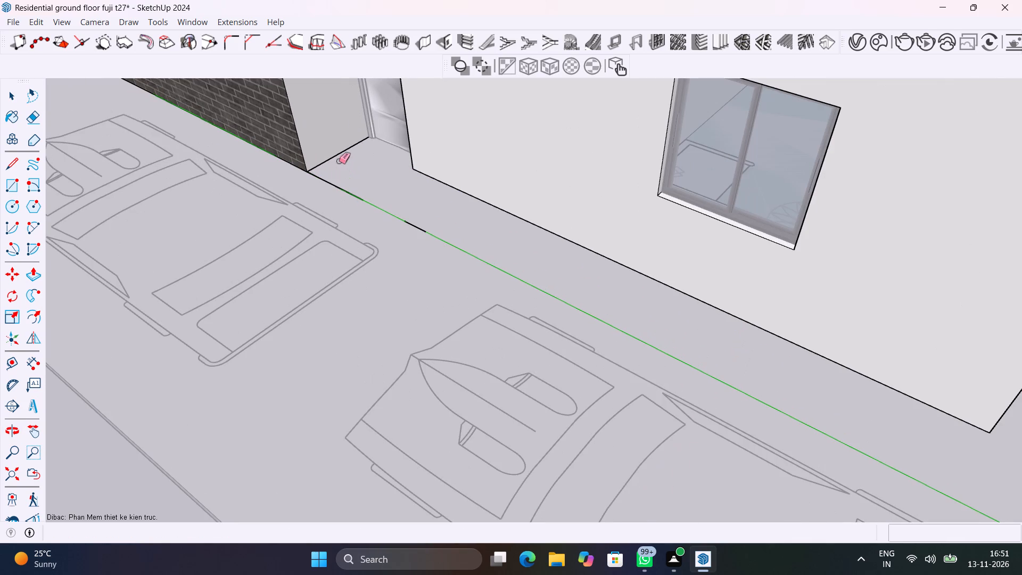
{"action": "left_click_drag", "start_coordinate": [339, 161], "coordinate": [338, 154]}
{"action": "left_click_drag", "start_coordinate": [337, 167], "coordinate": [332, 196]}
{"action": "left_click_drag", "start_coordinate": [348, 190], "coordinate": [407, 225]}
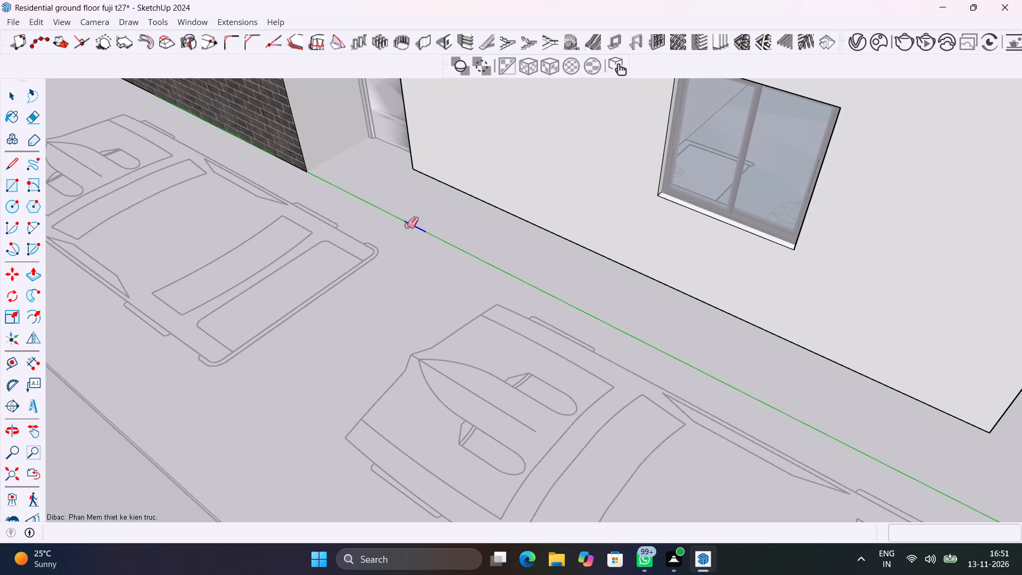
{"action": "left_click_drag", "start_coordinate": [407, 225], "coordinate": [430, 222]}
{"action": "scroll", "coordinate": [430, 221], "scroll_direction": "down", "scroll_amount": 15}
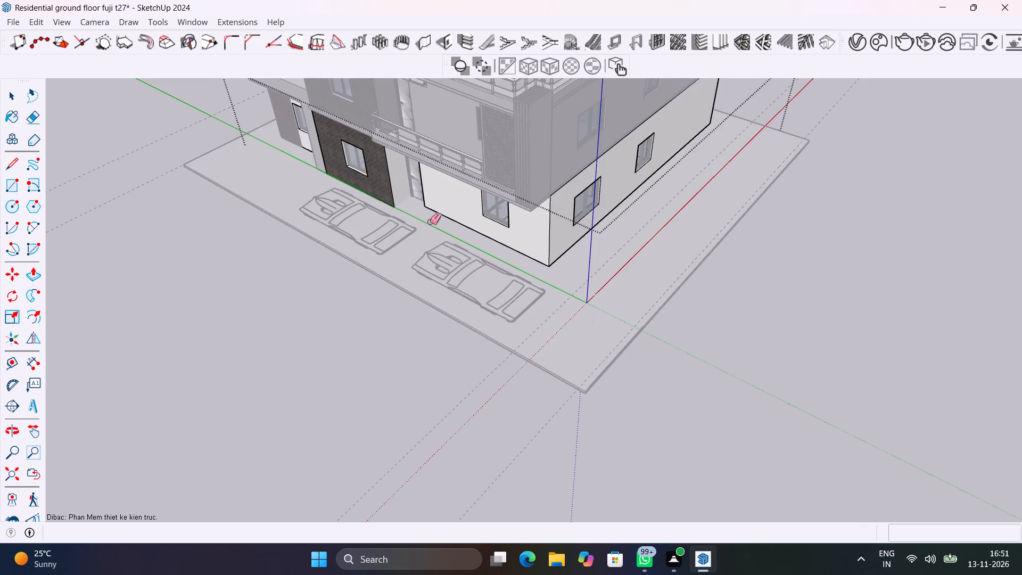
{"action": "key", "text": "space"}
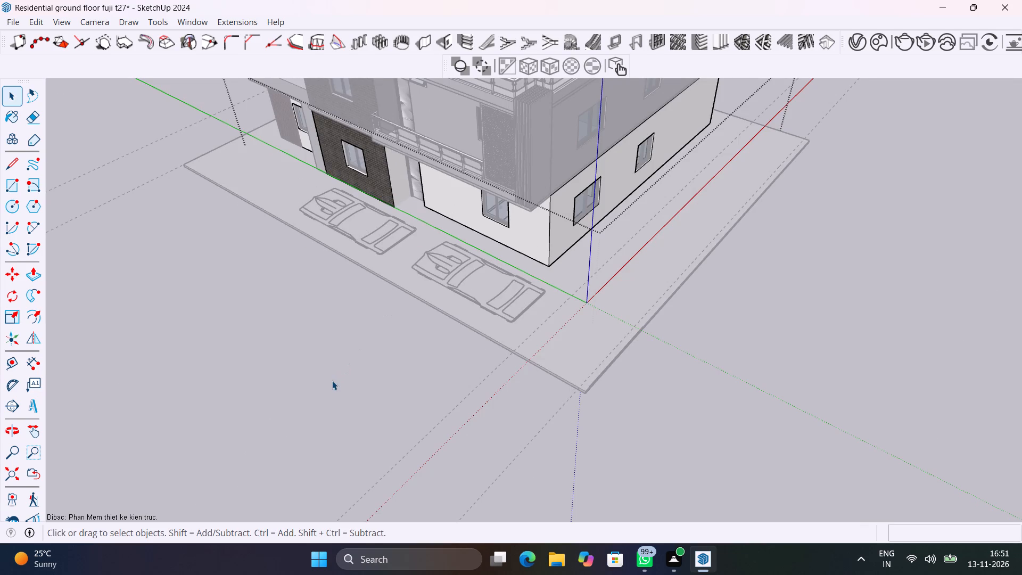
{"action": "left_click", "coordinate": [332, 381]}
Delete the leftover line lying along the top side edge of the slab near the parked cars.
{"action": "middle_click_drag", "start_coordinate": [383, 365], "coordinate": [645, 265]}
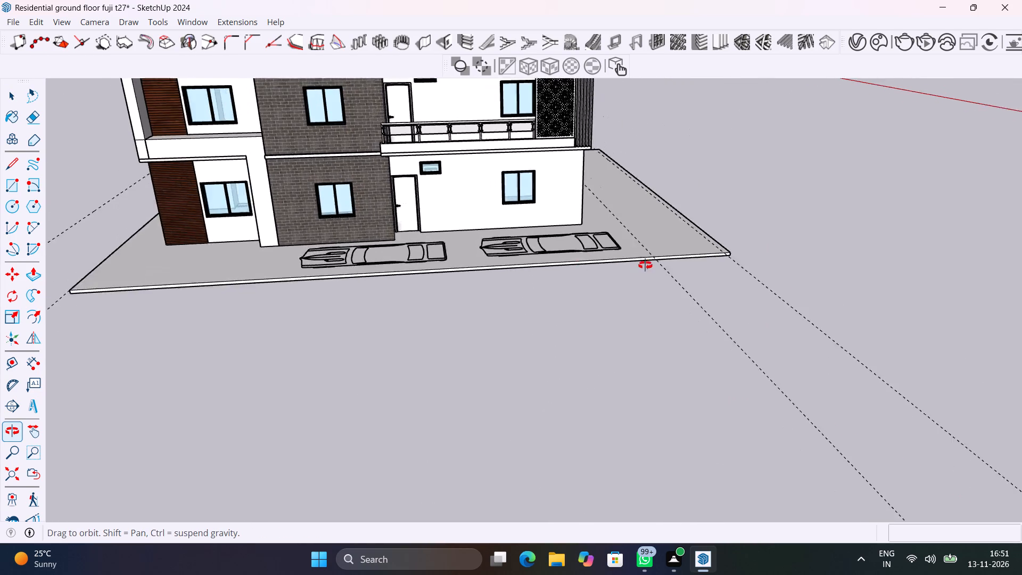
{"action": "middle_click_drag", "start_coordinate": [645, 265], "coordinate": [304, 230]}
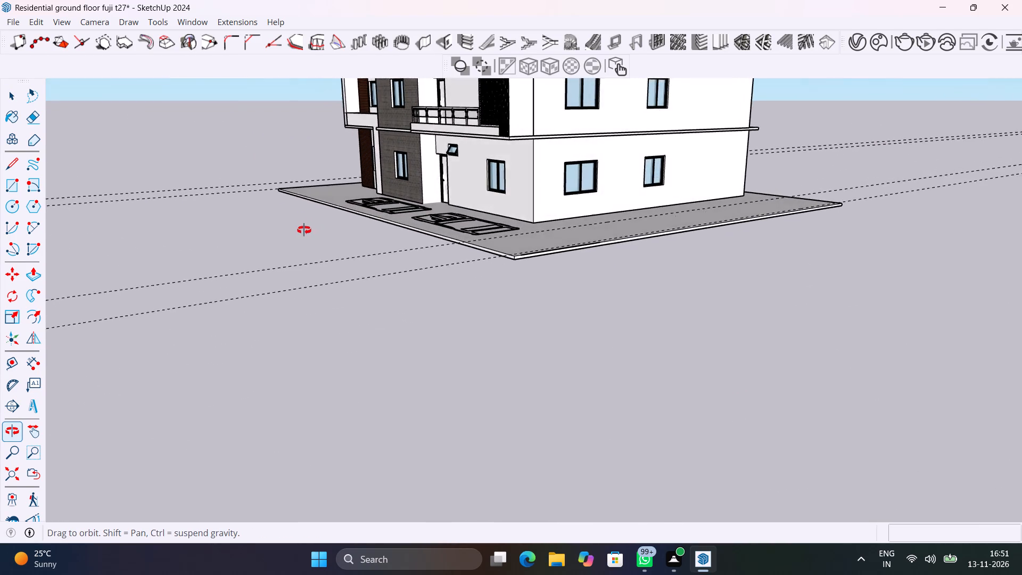
{"action": "middle_click_drag", "start_coordinate": [304, 230], "coordinate": [296, 313]}
{"action": "scroll", "coordinate": [685, 259], "scroll_direction": "up", "scroll_amount": 7}
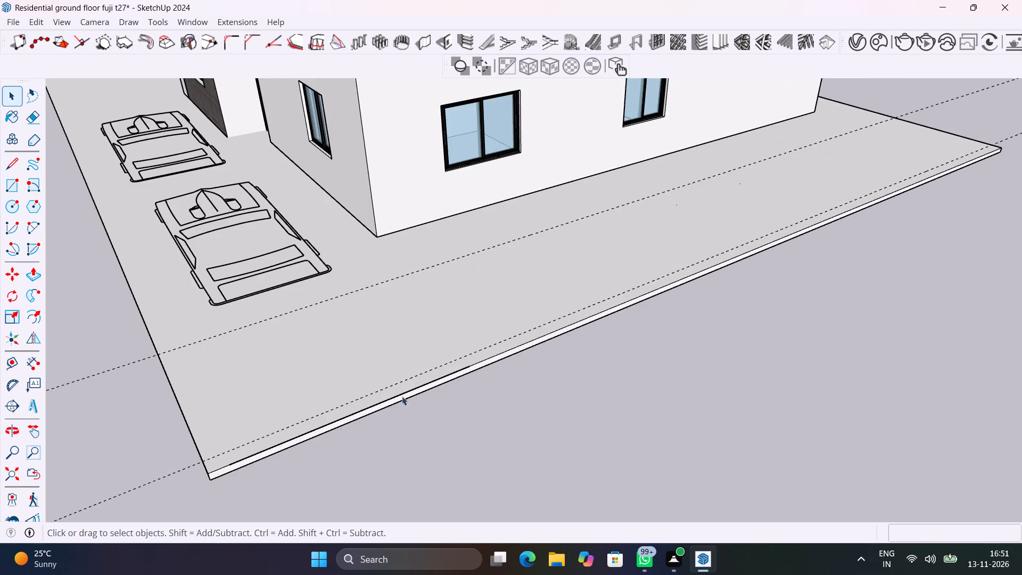
{"action": "scroll", "coordinate": [357, 408], "scroll_direction": "up", "scroll_amount": 5}
{"action": "left_click", "coordinate": [367, 409]}
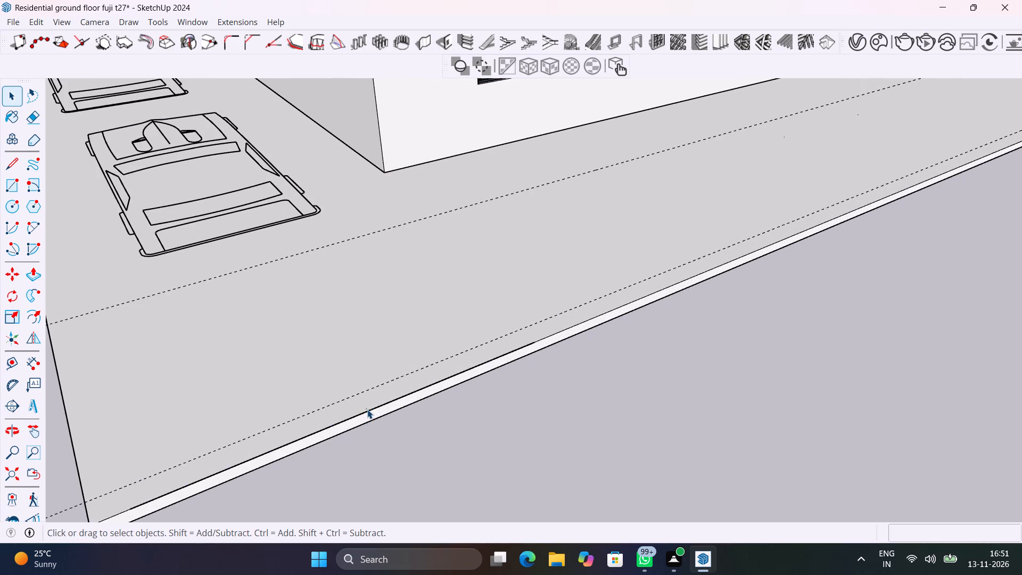
{"action": "key", "text": "Delete"}
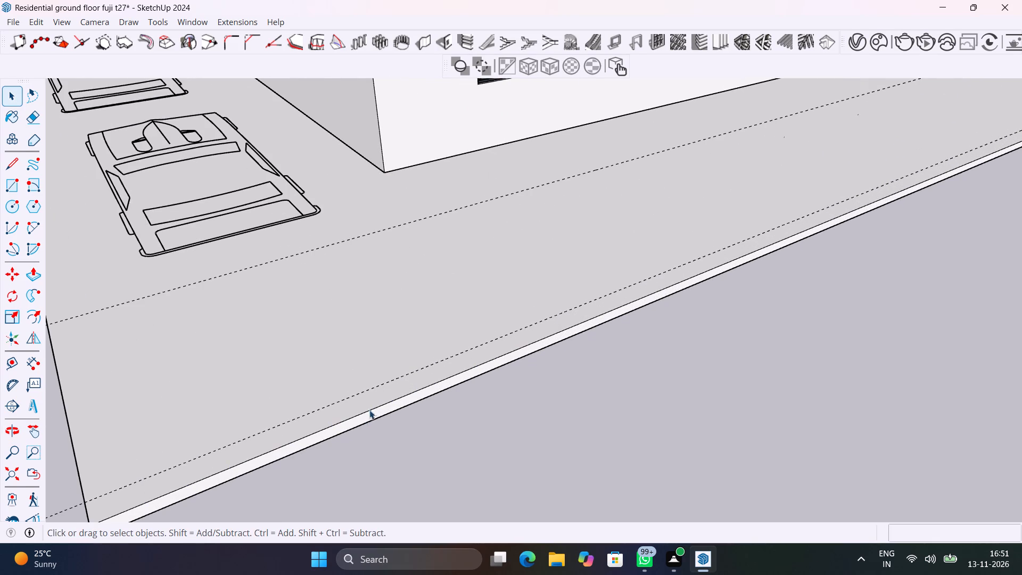
Open the slab for editing, push its side face inward about 8' 10 1/2" to the 5' guide, and leave editing mode.
{"action": "left_click", "coordinate": [379, 414]}
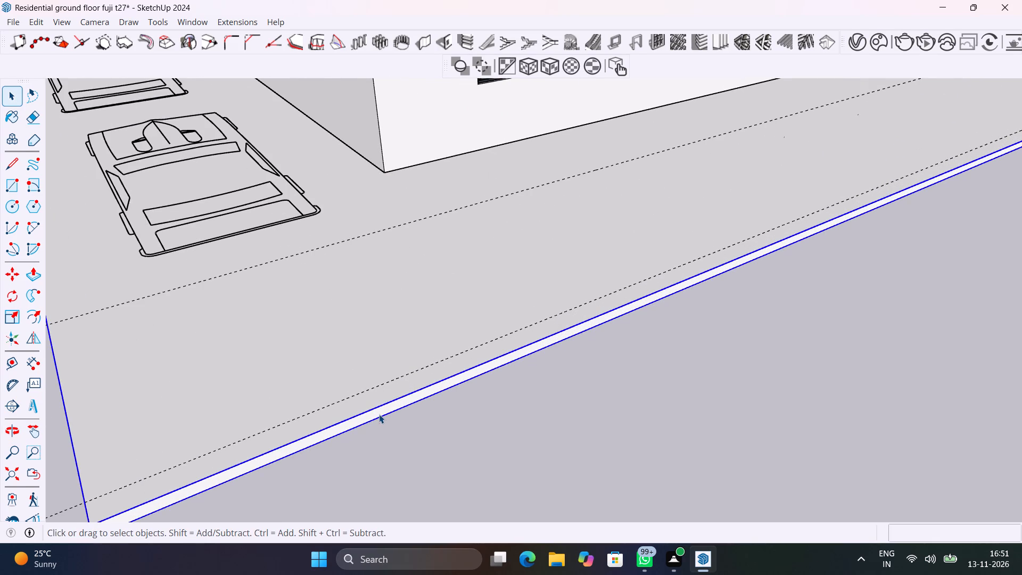
{"action": "double_click", "coordinate": [379, 414]}
{"action": "left_click", "coordinate": [380, 414]}
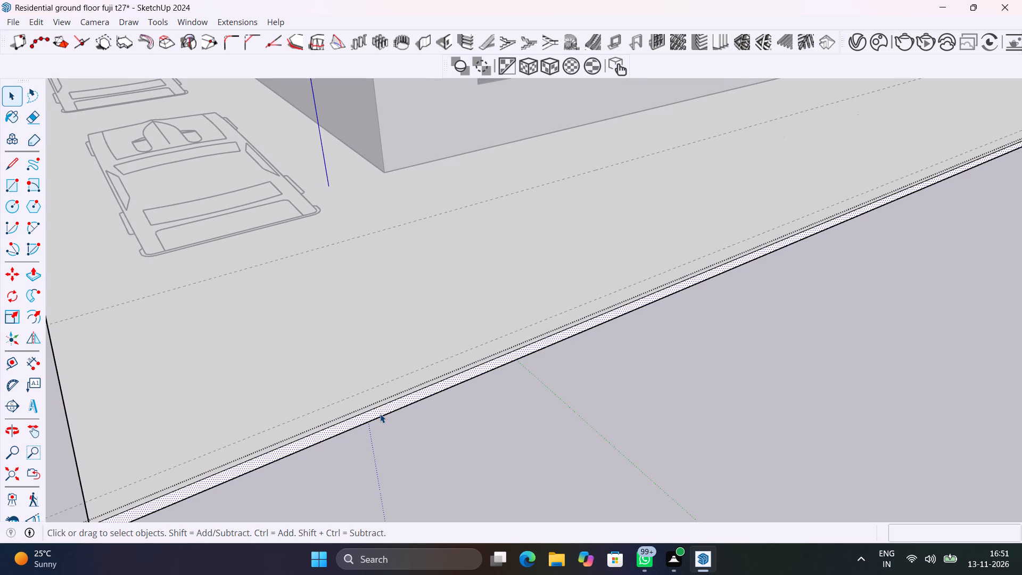
{"action": "key", "text": "p"}
{"action": "left_click", "coordinate": [380, 414]}
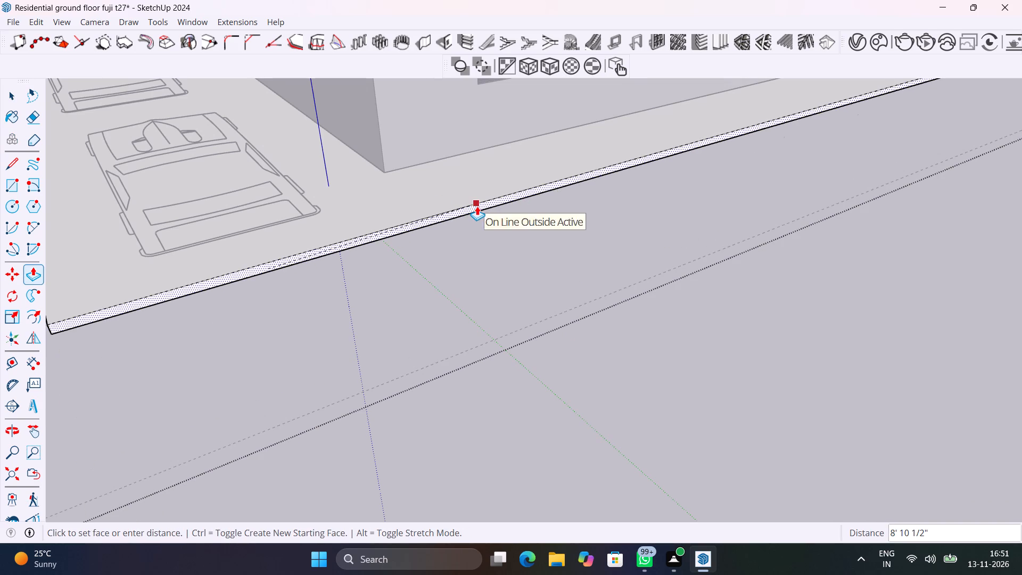
{"action": "left_click", "coordinate": [477, 206]}
{"action": "scroll", "coordinate": [529, 306], "scroll_direction": "down", "scroll_amount": 7}
{"action": "key", "text": "space"}
{"action": "left_click", "coordinate": [649, 384]}
Save the model.
{"action": "middle_click_drag", "start_coordinate": [508, 352], "coordinate": [736, 359]}
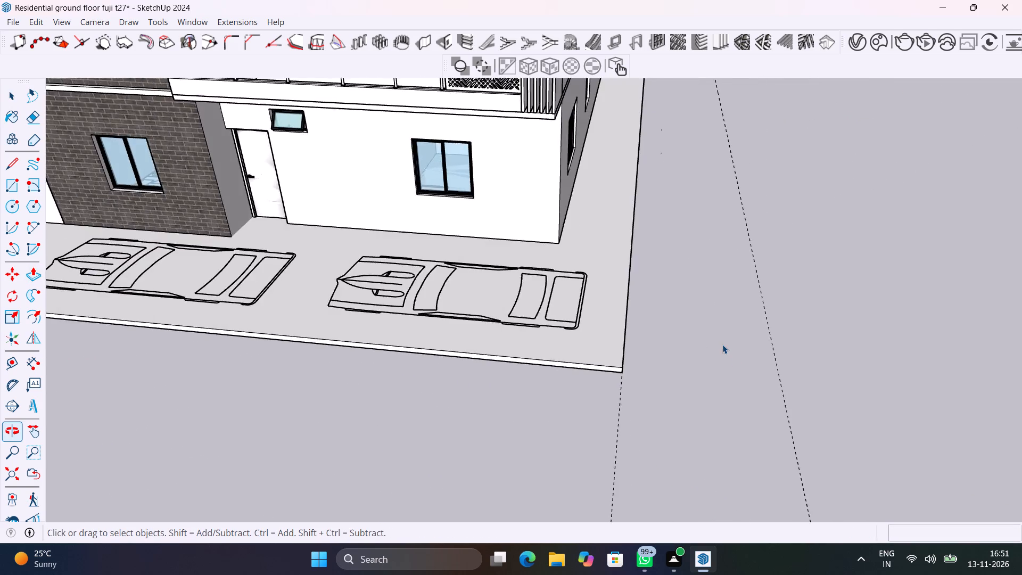
{"action": "scroll", "coordinate": [722, 344], "scroll_direction": "down", "scroll_amount": 7}
{"action": "middle_click_drag", "start_coordinate": [354, 325], "coordinate": [738, 447], "text": "shift"}
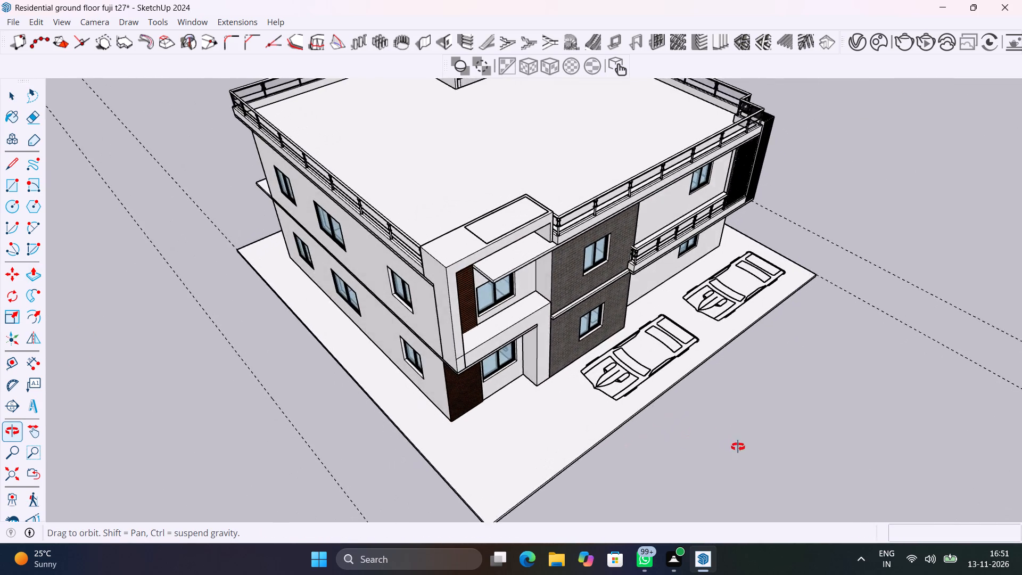
{"action": "middle_click_drag", "start_coordinate": [738, 447], "coordinate": [660, 450], "text": "shift"}
{"action": "scroll", "coordinate": [314, 351], "scroll_direction": "up", "scroll_amount": 7}
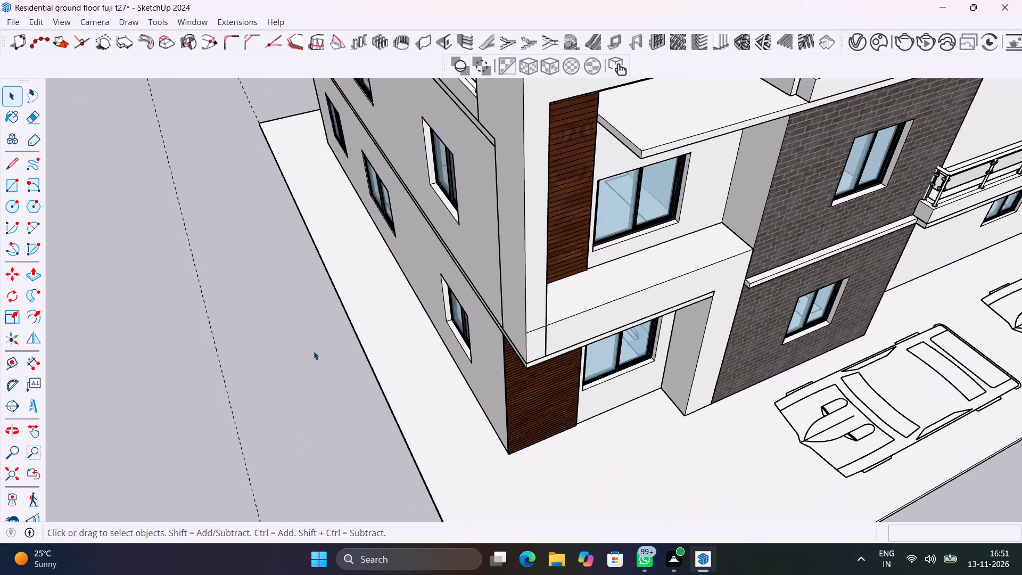
{"action": "key", "text": "ctrl+s"}
Delete all guide lines in the model.
{"action": "left_click", "coordinate": [34, 23]}
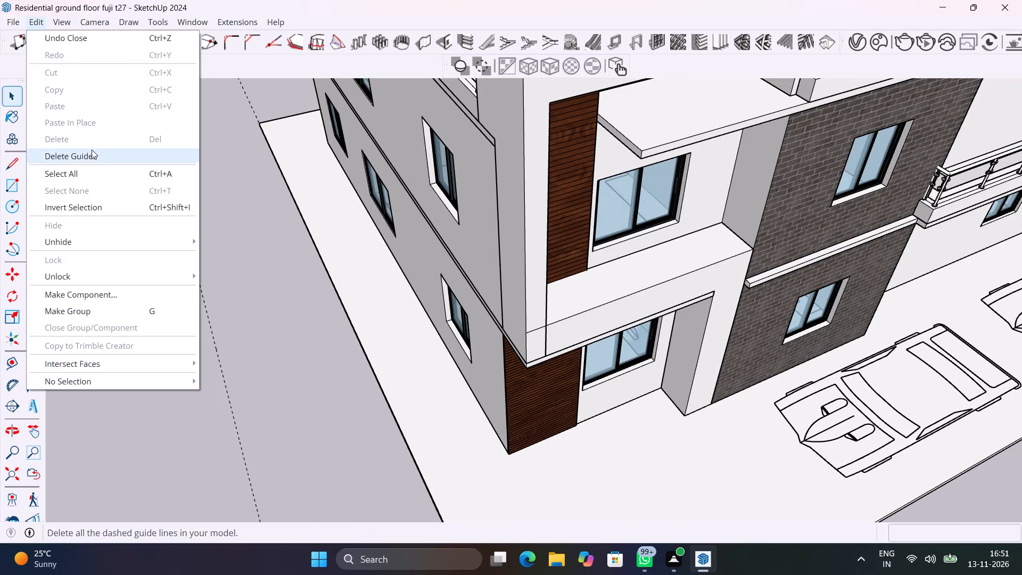
{"action": "left_click", "coordinate": [95, 152]}
Place a guide line 9" inside the slab's side edge, on the side with the wood-clad corner.
{"action": "key", "text": "t"}
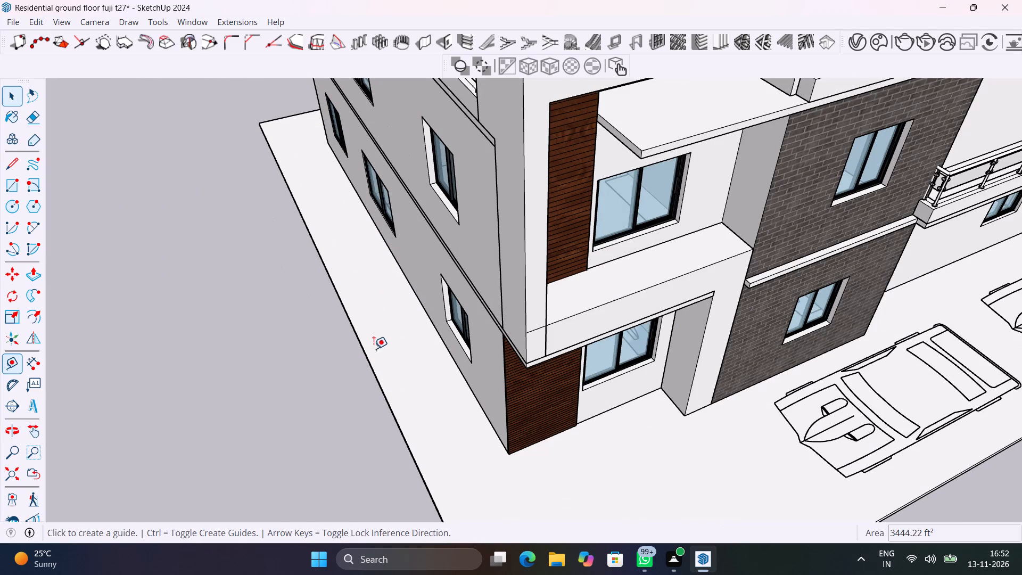
{"action": "left_click", "coordinate": [373, 368]}
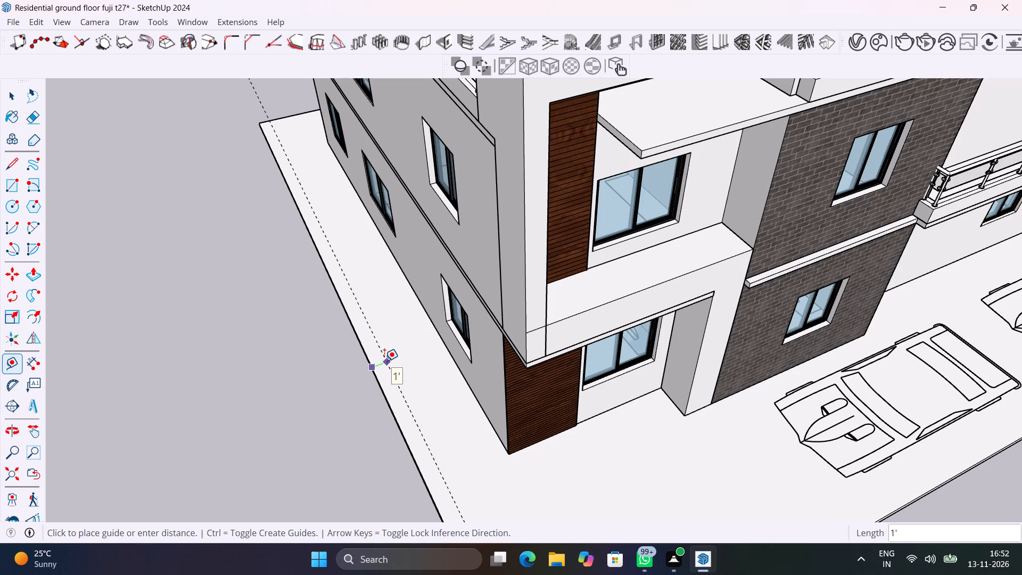
{"action": "type", "text": "9\""}
{"action": "key", "text": "Return"}
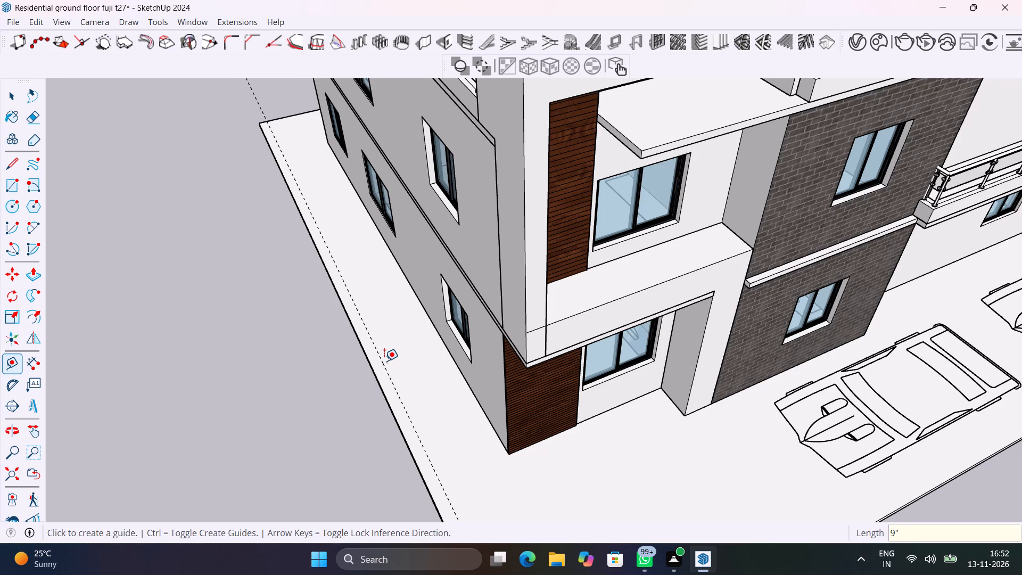
Place a guide line 9" inside the slab's rear edge.
{"action": "scroll", "coordinate": [384, 361], "scroll_direction": "down", "scroll_amount": 8}
{"action": "middle_click_drag", "start_coordinate": [364, 303], "coordinate": [744, 278]}
{"action": "scroll", "coordinate": [373, 416], "scroll_direction": "up", "scroll_amount": 5}
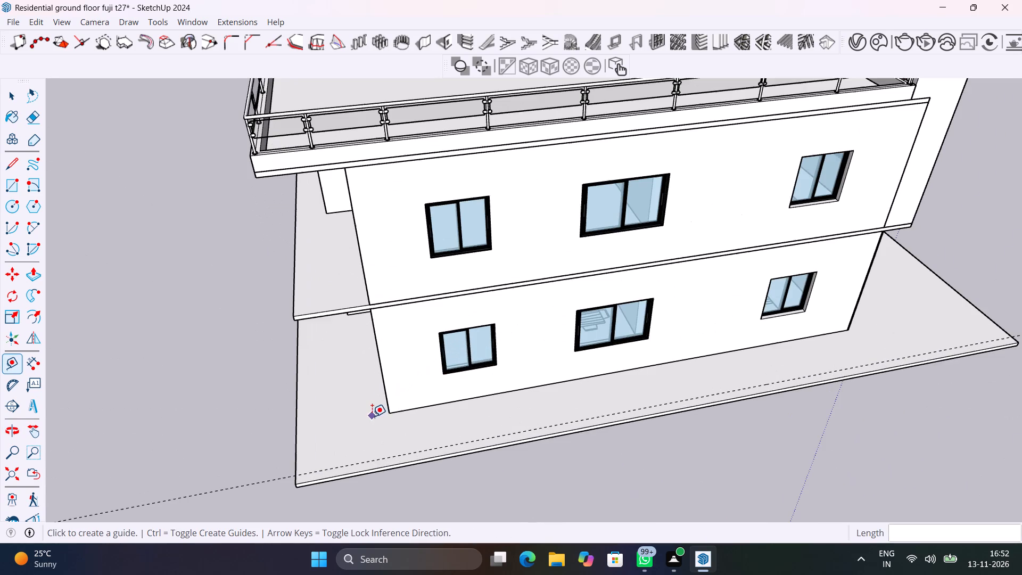
{"action": "left_click", "coordinate": [296, 396]}
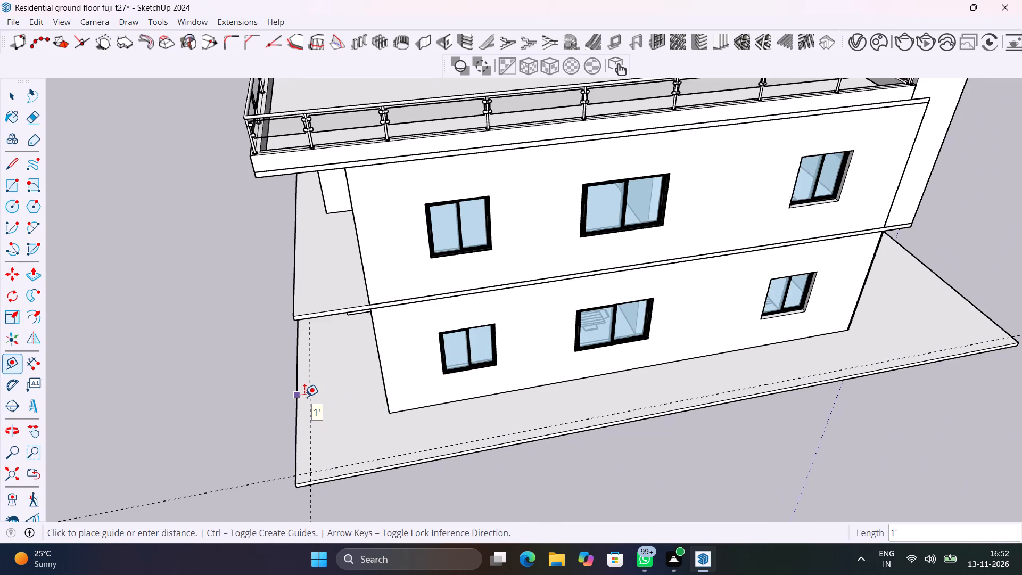
{"action": "type", "text": "9\""}
{"action": "key", "text": "Return"}
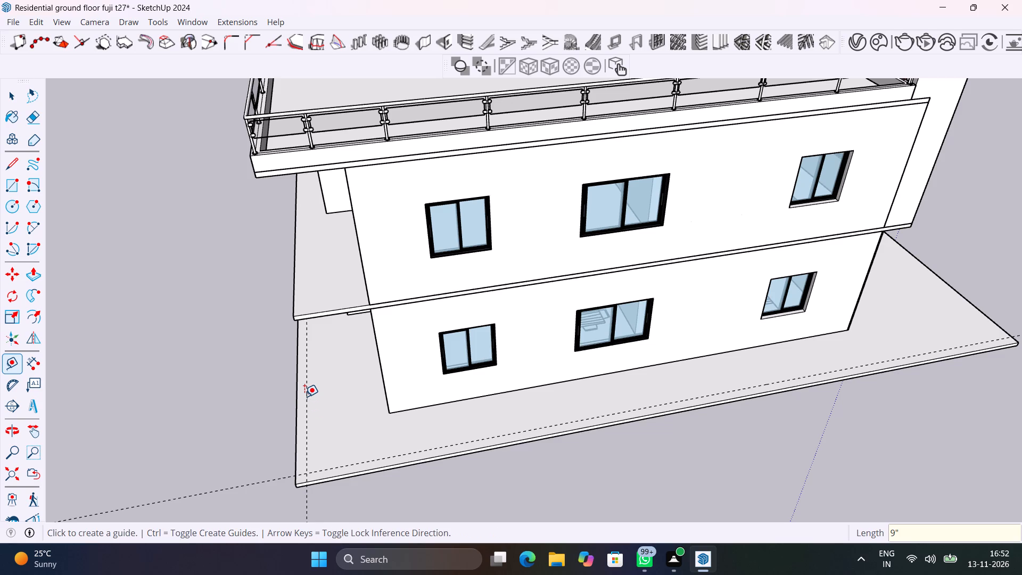
Place a guide line 9" inside the slab's opposite side edge.
{"action": "scroll", "coordinate": [304, 397], "scroll_direction": "down", "scroll_amount": 11}
{"action": "middle_click_drag", "start_coordinate": [302, 389], "coordinate": [660, 319]}
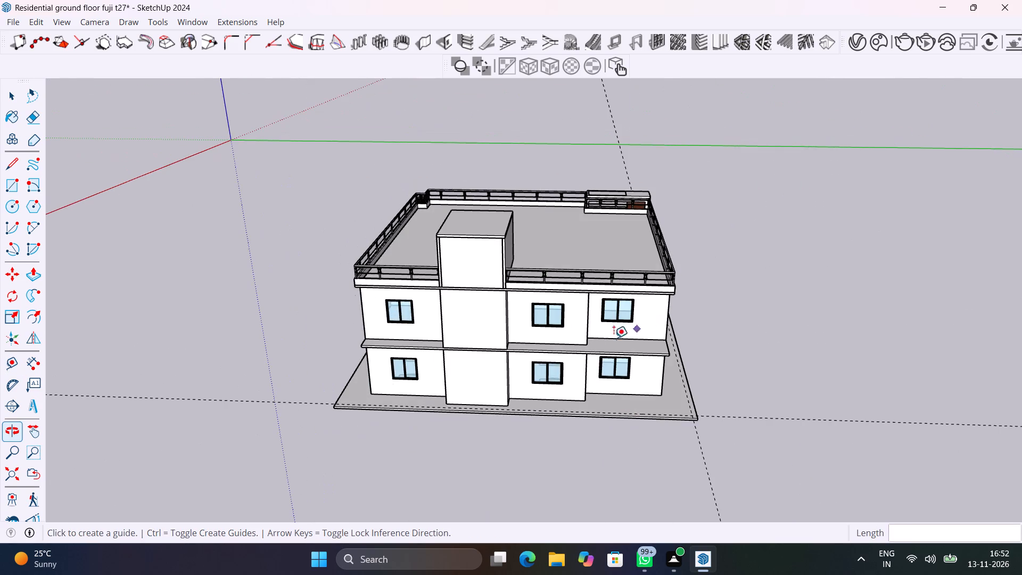
{"action": "scroll", "coordinate": [360, 365], "scroll_direction": "up", "scroll_amount": 10}
{"action": "middle_click_drag", "start_coordinate": [381, 387], "coordinate": [383, 386]}
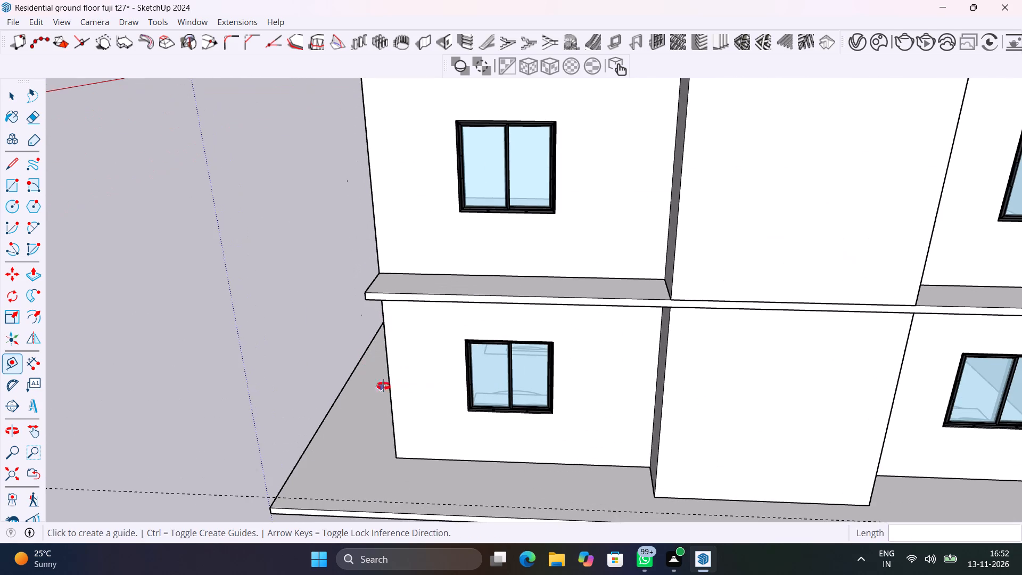
{"action": "middle_click_drag", "start_coordinate": [383, 386], "coordinate": [507, 329]}
{"action": "left_click", "coordinate": [473, 350]}
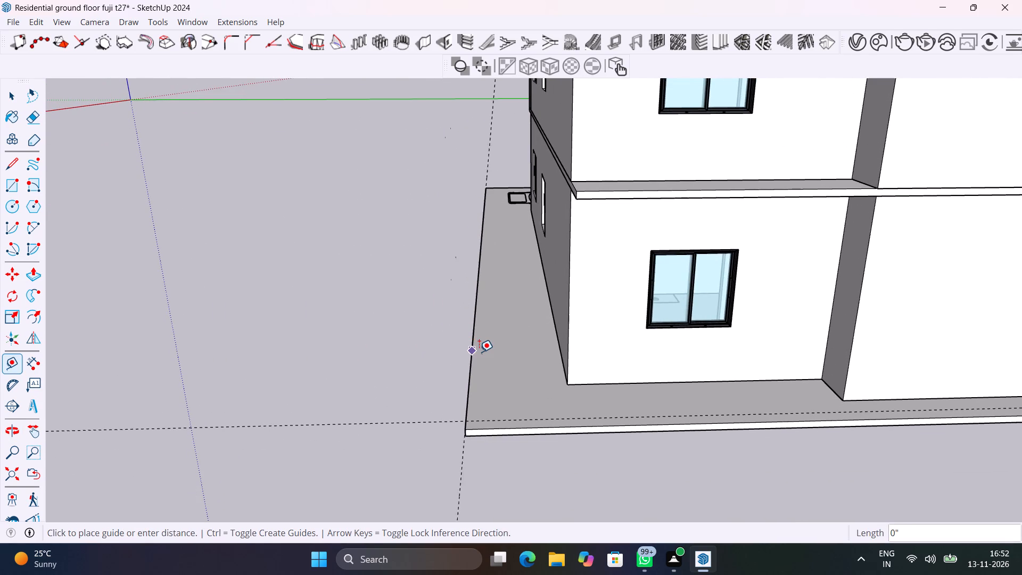
{"action": "type", "text": "9\""}
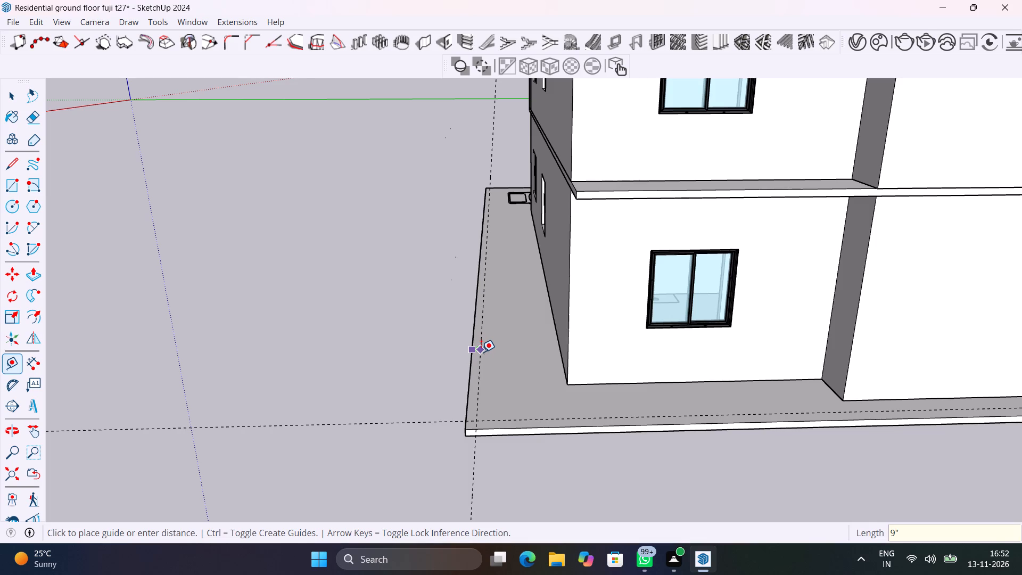
{"action": "key", "text": "Return"}
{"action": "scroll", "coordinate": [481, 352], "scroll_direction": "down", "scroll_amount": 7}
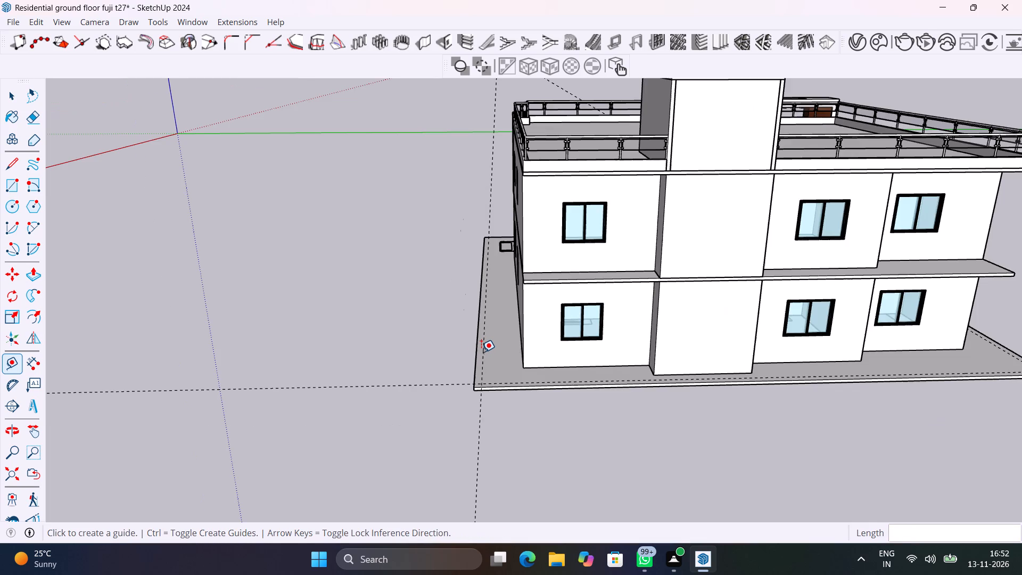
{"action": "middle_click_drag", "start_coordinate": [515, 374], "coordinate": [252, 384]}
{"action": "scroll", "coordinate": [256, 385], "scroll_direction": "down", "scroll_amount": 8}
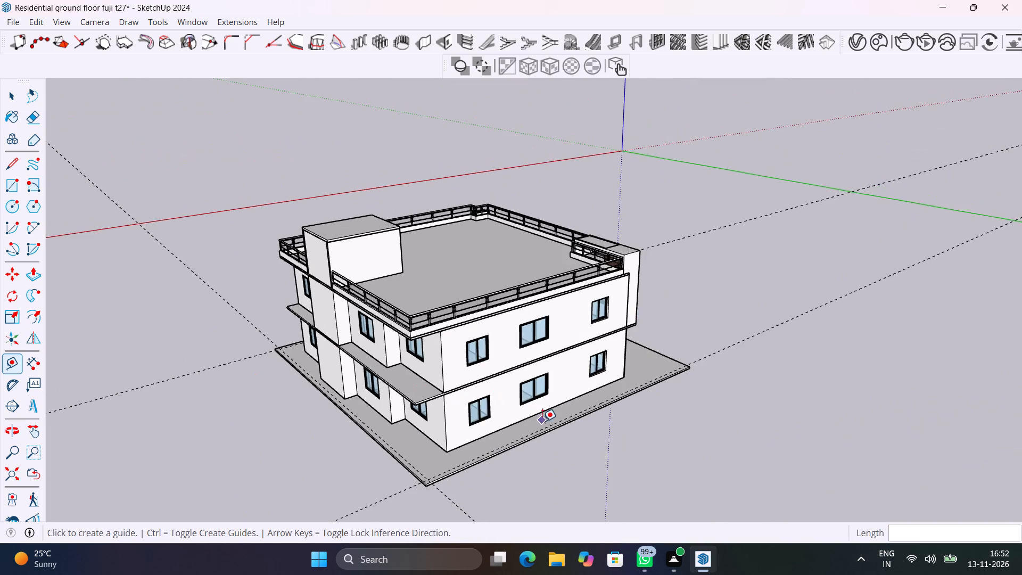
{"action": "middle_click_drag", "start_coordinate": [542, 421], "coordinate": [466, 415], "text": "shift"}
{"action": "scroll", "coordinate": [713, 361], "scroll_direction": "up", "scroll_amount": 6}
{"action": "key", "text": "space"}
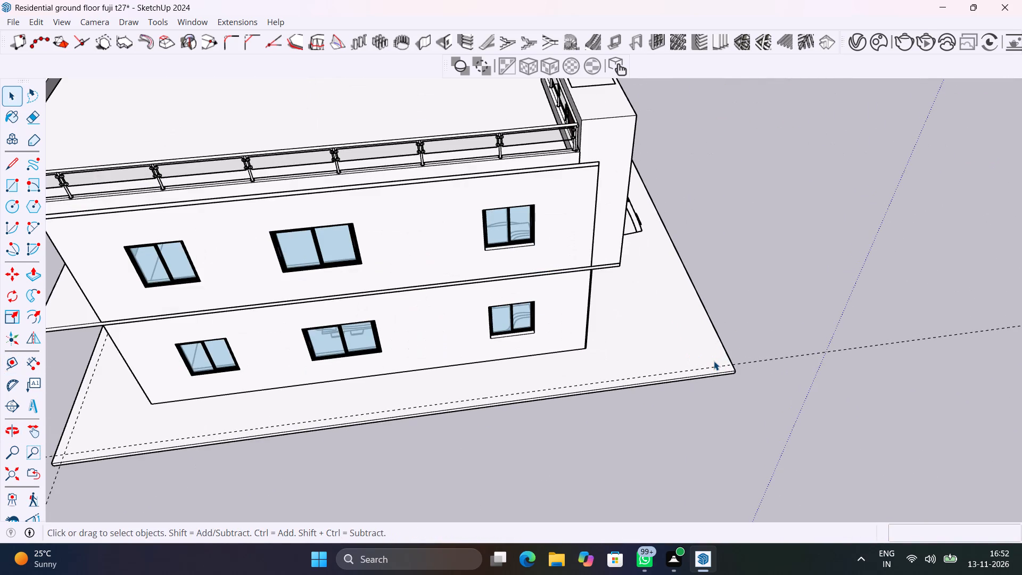
Draw a 9" wide rectangle on the slab between the guide and the long side edge, running corner to corner beside the windowed wall.
{"action": "key", "text": "r"}
{"action": "scroll", "coordinate": [88, 458], "scroll_direction": "up", "scroll_amount": 4}
{"action": "middle_click_drag", "start_coordinate": [97, 458], "coordinate": [324, 426], "text": "shift"}
{"action": "left_click", "coordinate": [268, 421]}
{"action": "scroll", "coordinate": [360, 420], "scroll_direction": "down", "scroll_amount": 4}
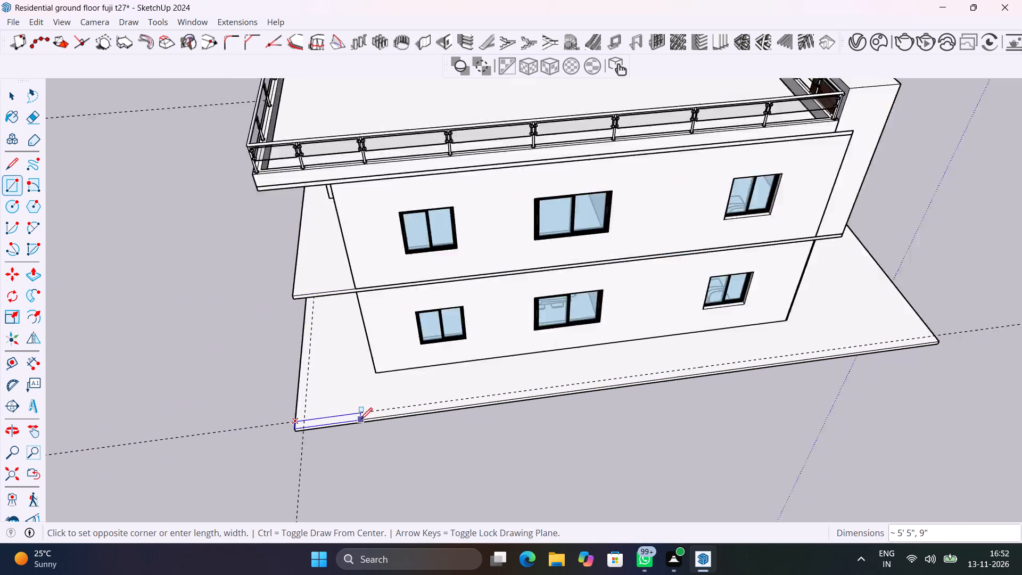
{"action": "scroll", "coordinate": [360, 420], "scroll_direction": "down", "scroll_amount": 8}
{"action": "scroll", "coordinate": [646, 381], "scroll_direction": "up", "scroll_amount": 18}
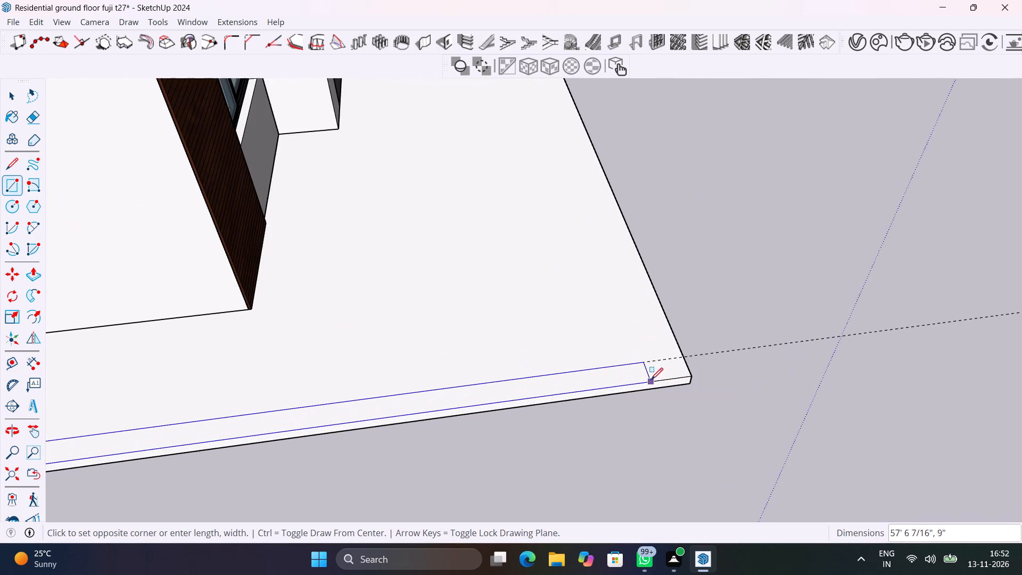
{"action": "left_click", "coordinate": [693, 376]}
{"action": "key", "text": "space"}
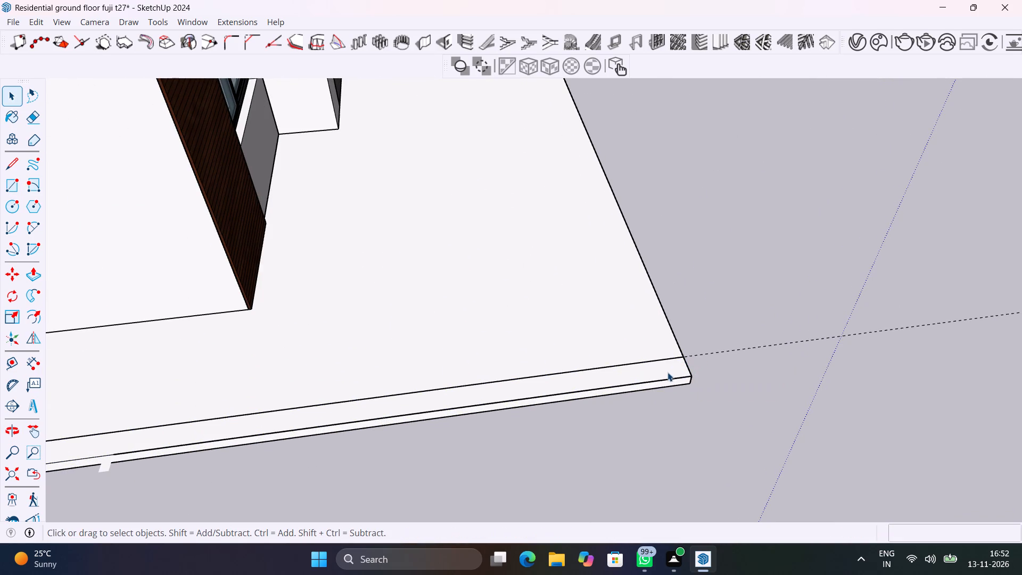
Delete the long hidden stray edge inside the 9" strip, just below the ground-floor window nearest the slab's front corner.
{"action": "double_click", "coordinate": [667, 372]}
{"action": "scroll", "coordinate": [667, 372], "scroll_direction": "down", "scroll_amount": 6}
{"action": "middle_click_drag", "start_coordinate": [305, 441], "coordinate": [536, 448], "text": "shift"}
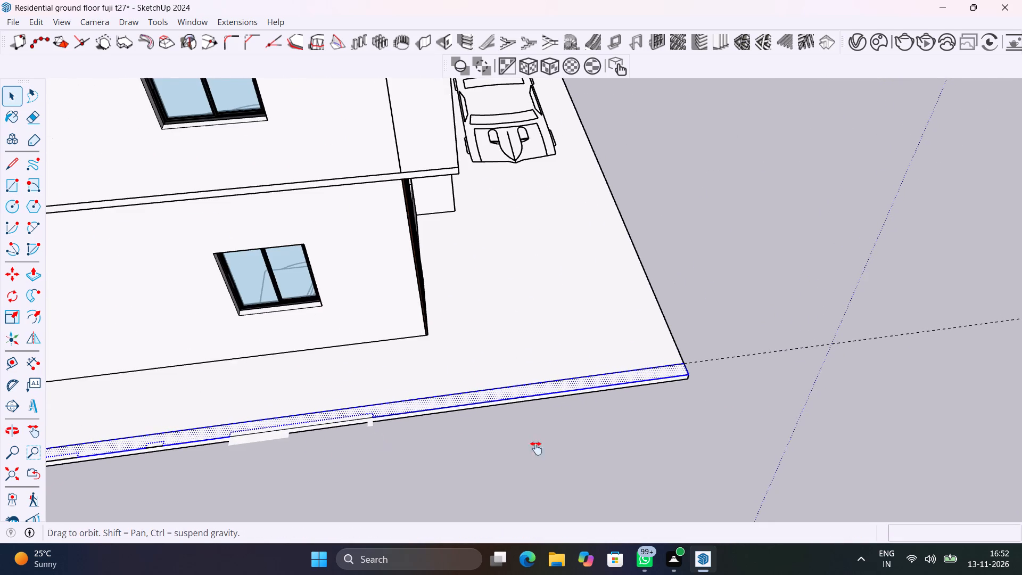
{"action": "middle_click_drag", "start_coordinate": [536, 448], "coordinate": [584, 451], "text": "shift"}
{"action": "scroll", "coordinate": [522, 456], "scroll_direction": "up", "scroll_amount": 6, "text": "shift"}
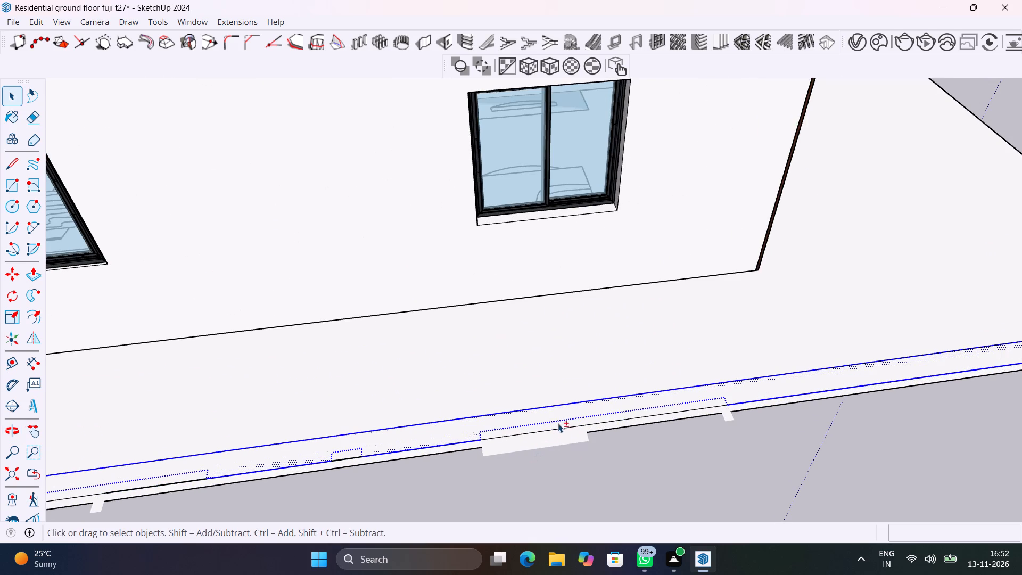
{"action": "left_click", "coordinate": [564, 421], "text": "shift"}
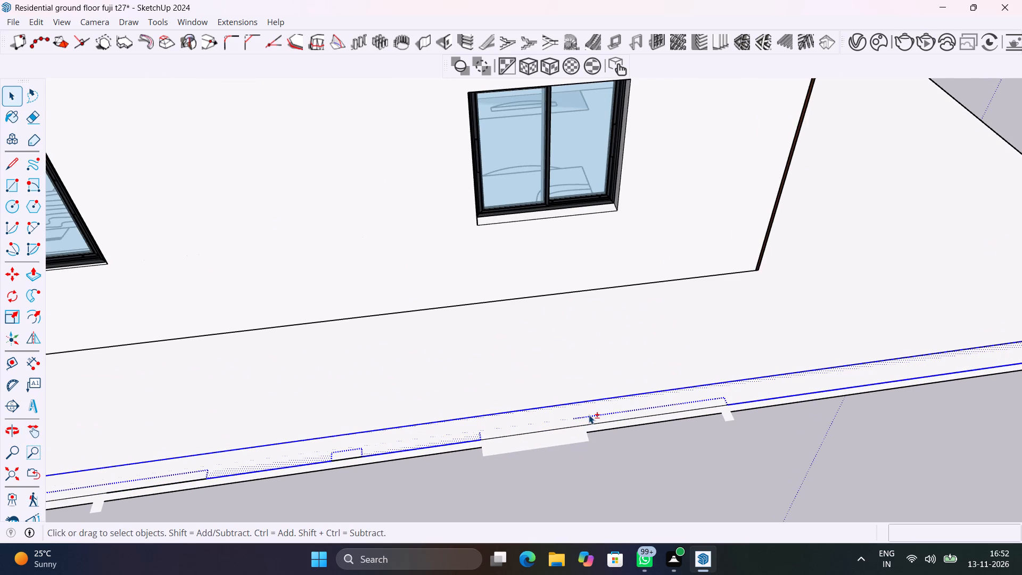
{"action": "left_click", "coordinate": [589, 415], "text": "shift"}
{"action": "left_click", "coordinate": [587, 415], "text": "shift"}
{"action": "left_click", "coordinate": [576, 417], "text": "shift"}
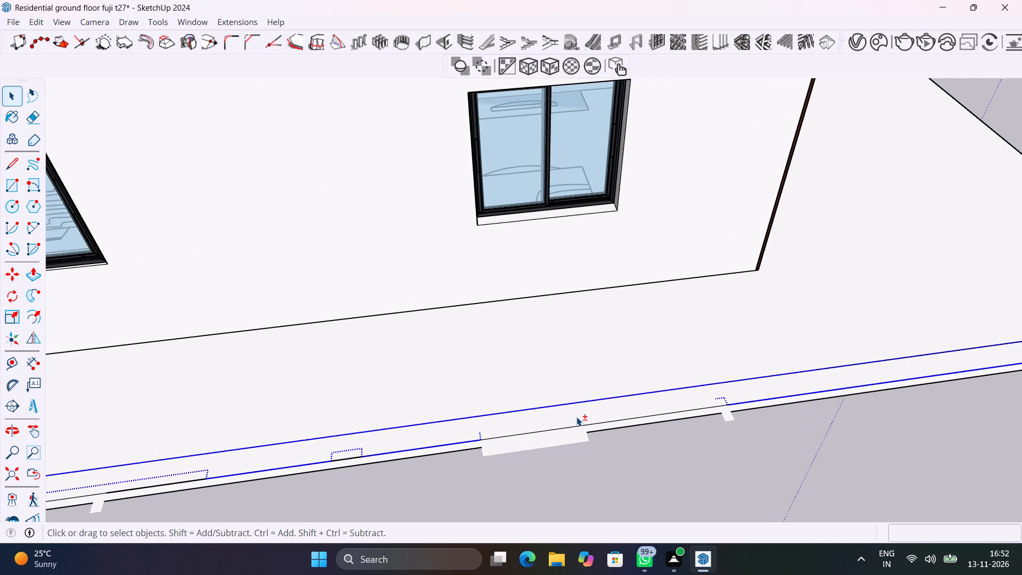
{"action": "left_click", "coordinate": [877, 454]}
{"action": "double_click", "coordinate": [687, 402]}
{"action": "left_click", "coordinate": [687, 402]}
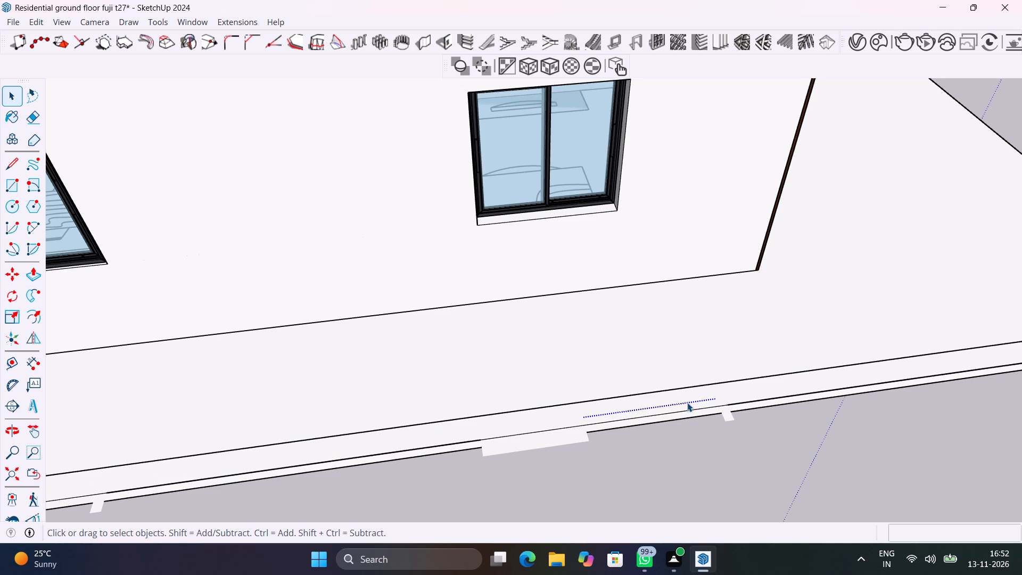
{"action": "key", "text": "Delete"}
Delete the adjoining hidden stray edge in the middle of the 9" strip.
{"action": "left_click", "coordinate": [681, 402]}
{"action": "double_click", "coordinate": [680, 400]}
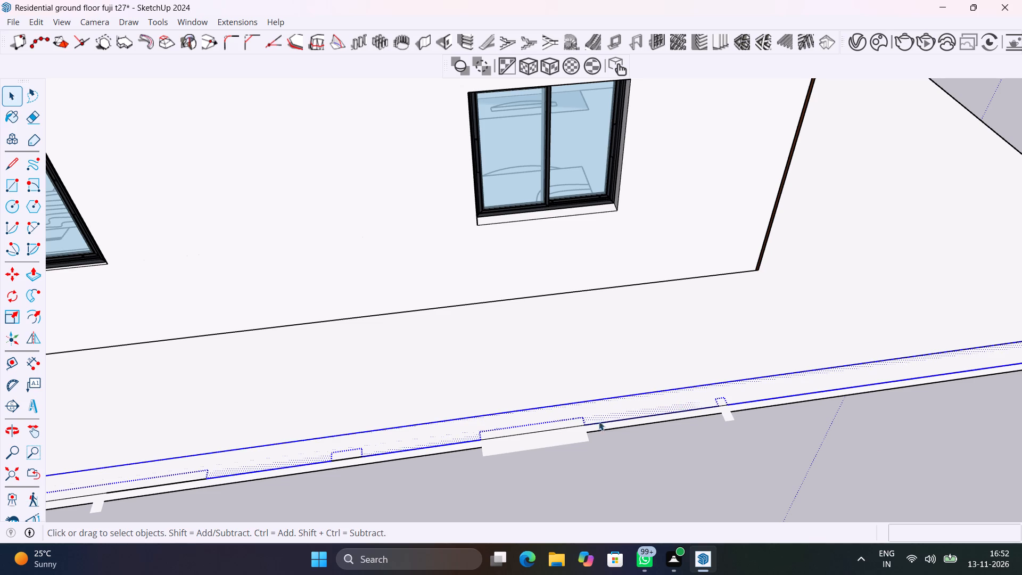
{"action": "left_click", "coordinate": [565, 417]}
{"action": "triple_click", "coordinate": [570, 417]}
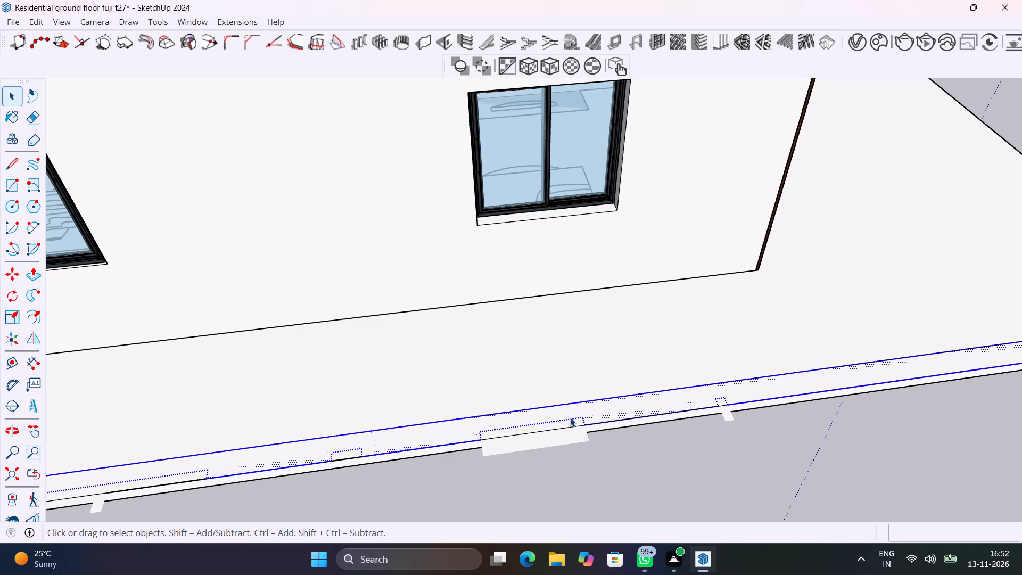
{"action": "left_click", "coordinate": [570, 417]}
{"action": "key", "text": "Delete"}
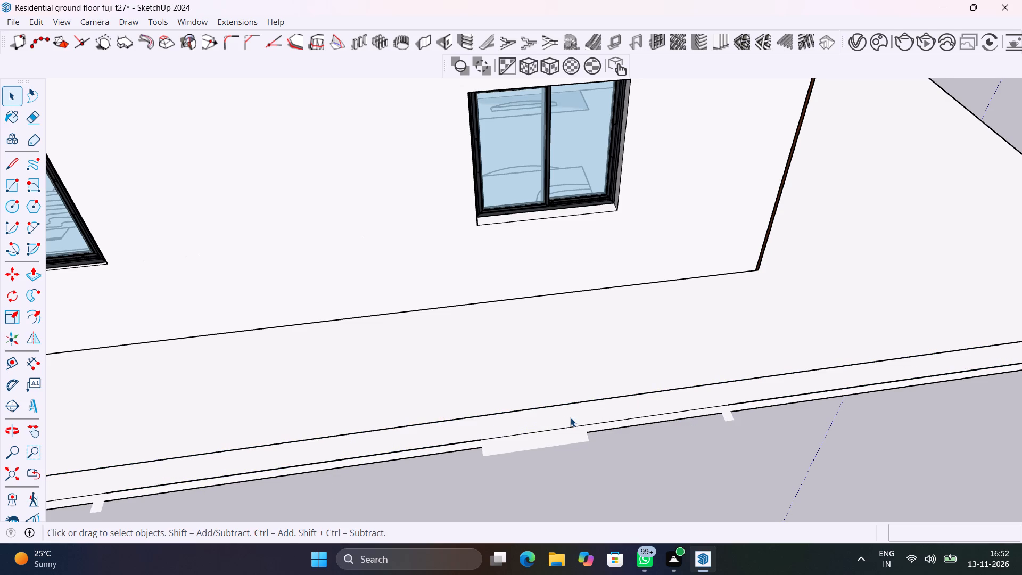
Delete the stray face fragments protruding past the slab's side edge below the same window.
{"action": "left_click", "coordinate": [570, 417]}
{"action": "double_click", "coordinate": [570, 417]}
{"action": "left_click", "coordinate": [573, 436]}
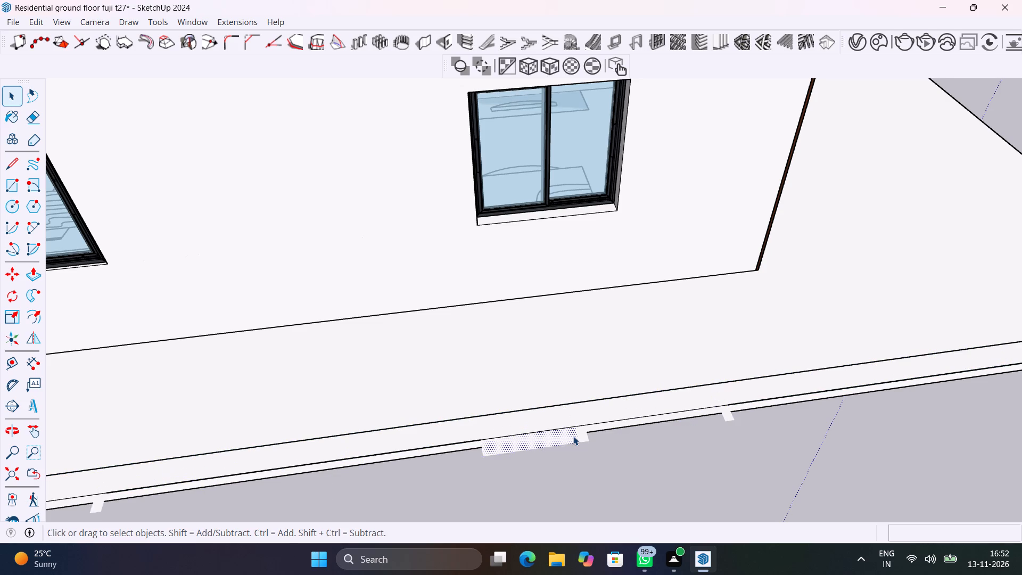
{"action": "key", "text": "Delete"}
{"action": "left_click", "coordinate": [581, 435]}
{"action": "key", "text": "Delete"}
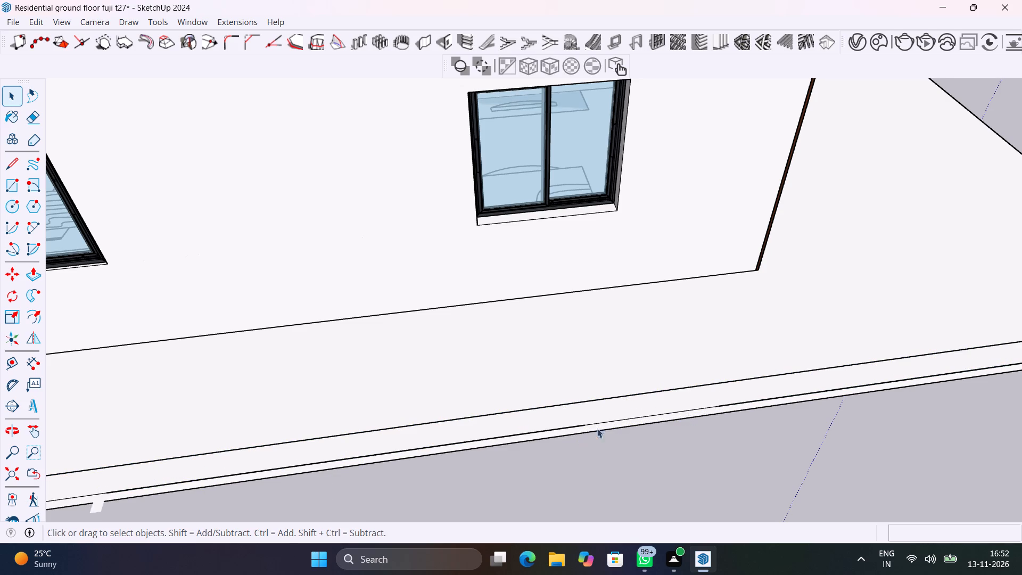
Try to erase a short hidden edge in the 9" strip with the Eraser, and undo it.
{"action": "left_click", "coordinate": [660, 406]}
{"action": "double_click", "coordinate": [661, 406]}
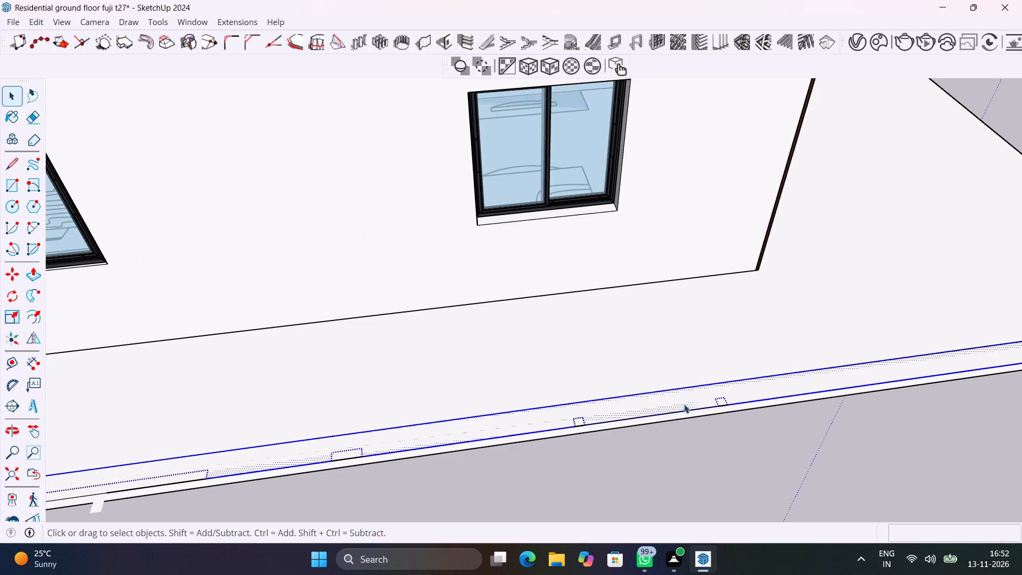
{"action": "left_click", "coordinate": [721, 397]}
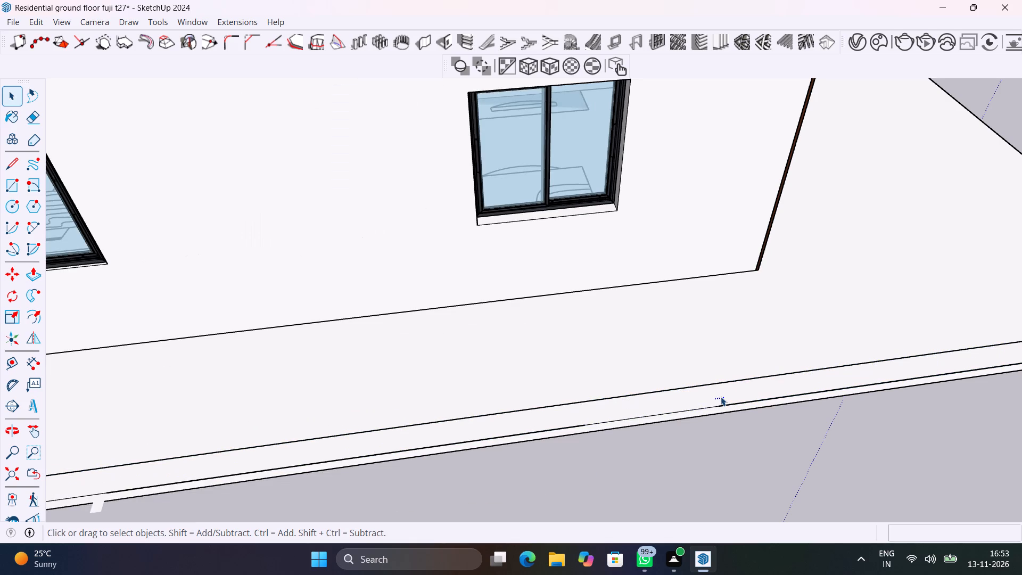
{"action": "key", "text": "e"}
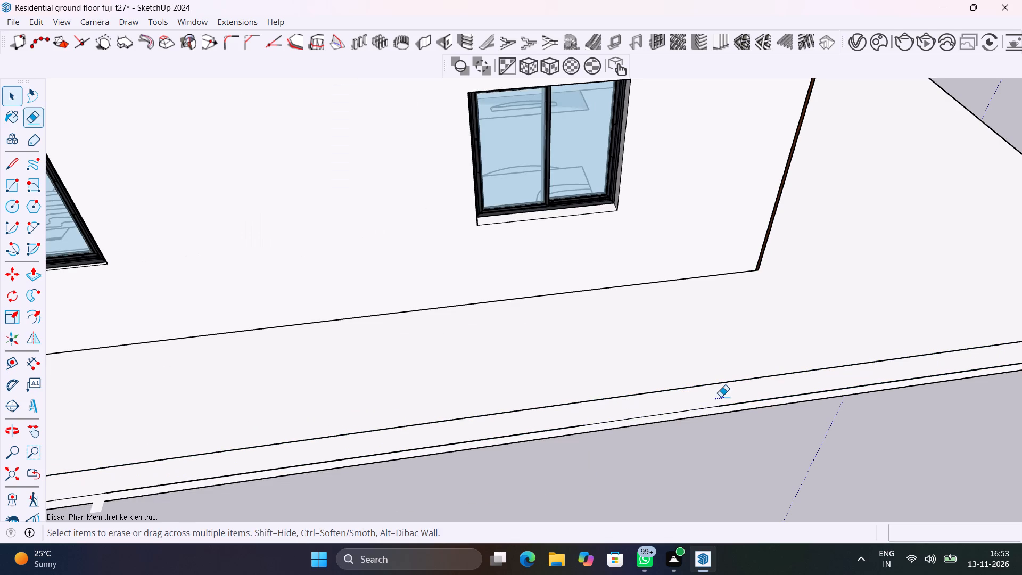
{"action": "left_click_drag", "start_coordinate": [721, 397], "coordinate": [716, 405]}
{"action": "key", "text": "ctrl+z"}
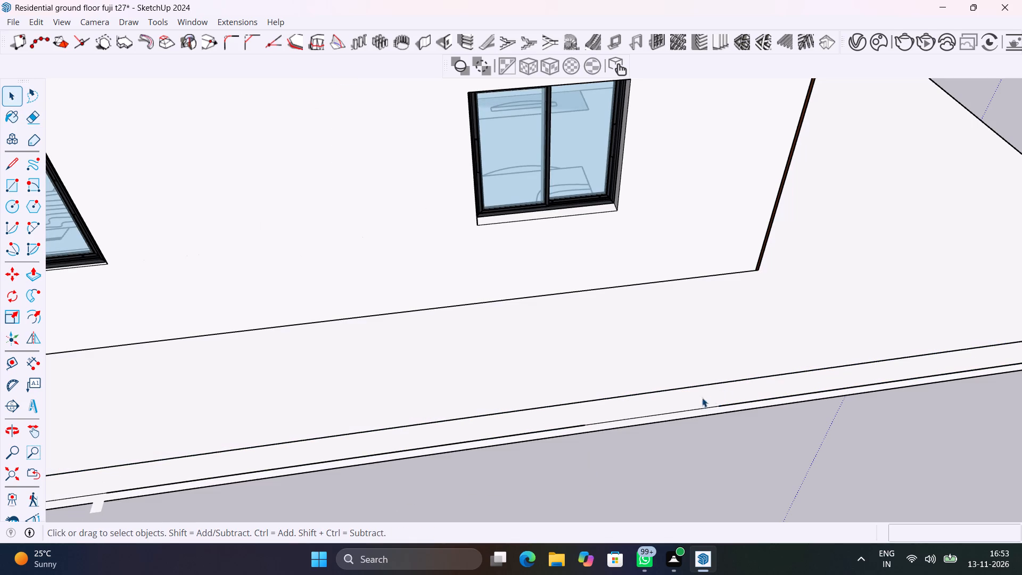
Delete the remaining short hidden stray edges one by one along the middle of the 9" strip.
{"action": "double_click", "coordinate": [685, 399]}
{"action": "left_click", "coordinate": [718, 398]}
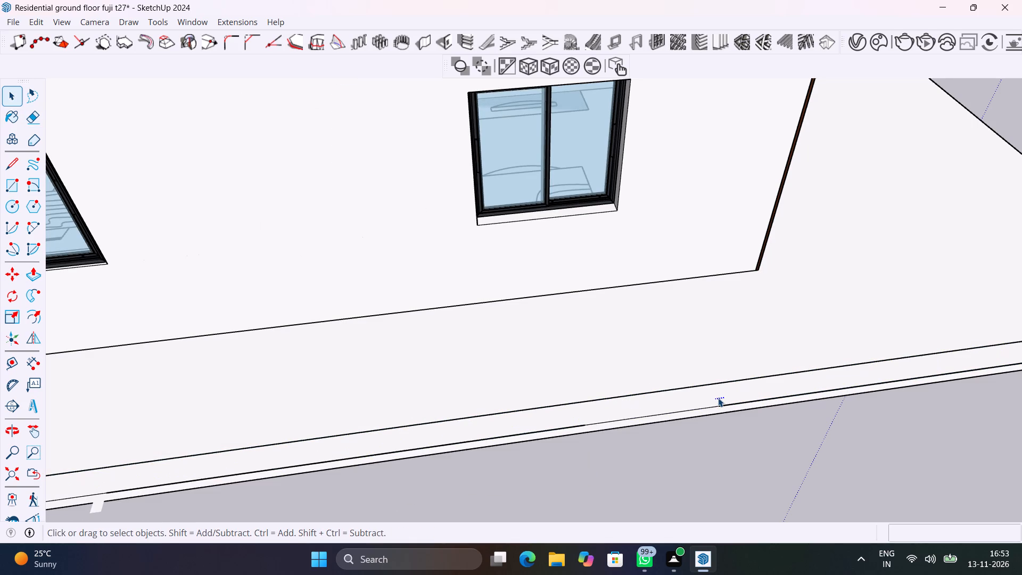
{"action": "key", "text": "Delete"}
{"action": "double_click", "coordinate": [718, 398]}
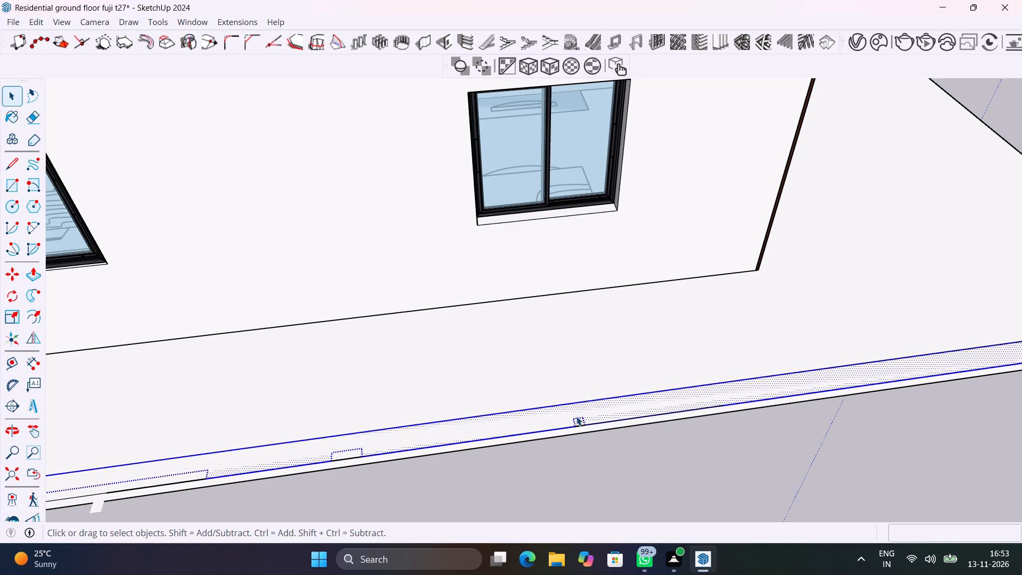
{"action": "left_click", "coordinate": [576, 416]}
{"action": "key", "text": "Delete"}
{"action": "left_click", "coordinate": [576, 416]}
{"action": "double_click", "coordinate": [579, 415]}
{"action": "left_click", "coordinate": [348, 450]}
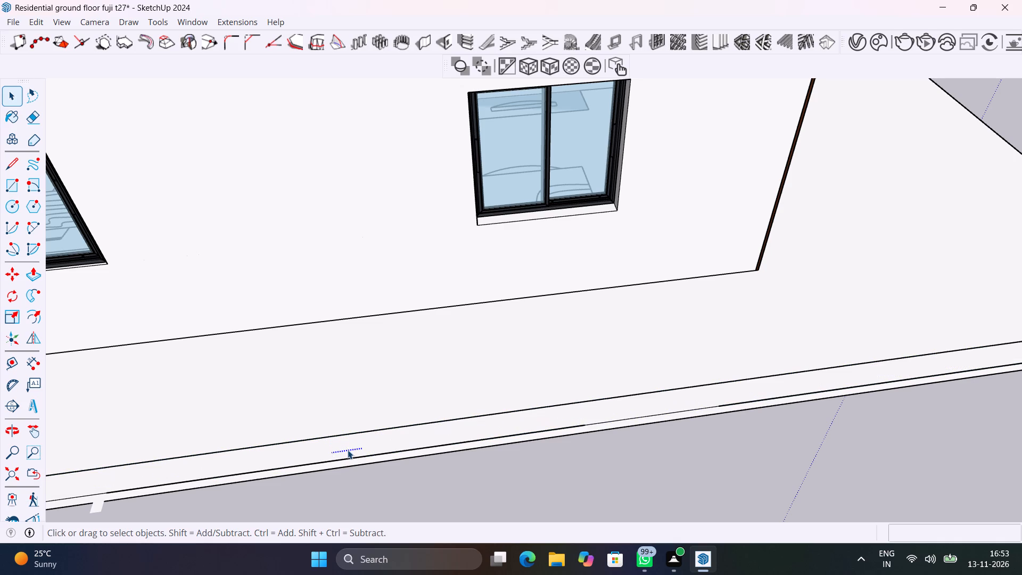
{"action": "key", "text": "Delete"}
Delete the 9" strip's face, keeping its outline, and stay outside the slab group.
{"action": "left_click", "coordinate": [359, 442]}
{"action": "double_click", "coordinate": [359, 442]}
{"action": "scroll", "coordinate": [358, 442], "scroll_direction": "down", "scroll_amount": 9}
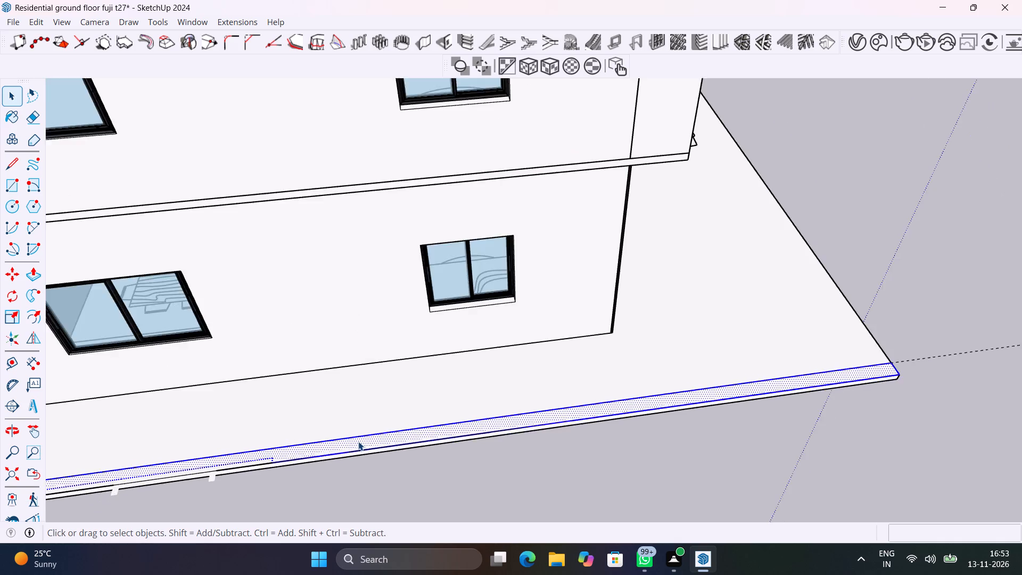
{"action": "scroll", "coordinate": [358, 441], "scroll_direction": "down", "scroll_amount": 2}
{"action": "scroll", "coordinate": [279, 455], "scroll_direction": "up", "scroll_amount": 9}
{"action": "left_click", "coordinate": [291, 453]}
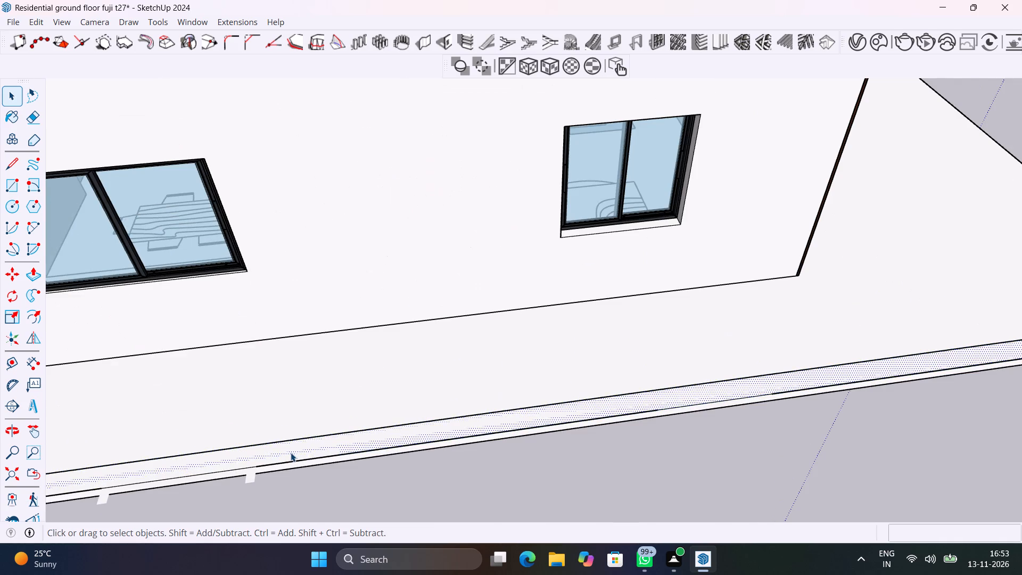
{"action": "key", "text": "Delete"}
{"action": "double_click", "coordinate": [291, 453]}
{"action": "scroll", "coordinate": [291, 453], "scroll_direction": "down", "scroll_amount": 7}
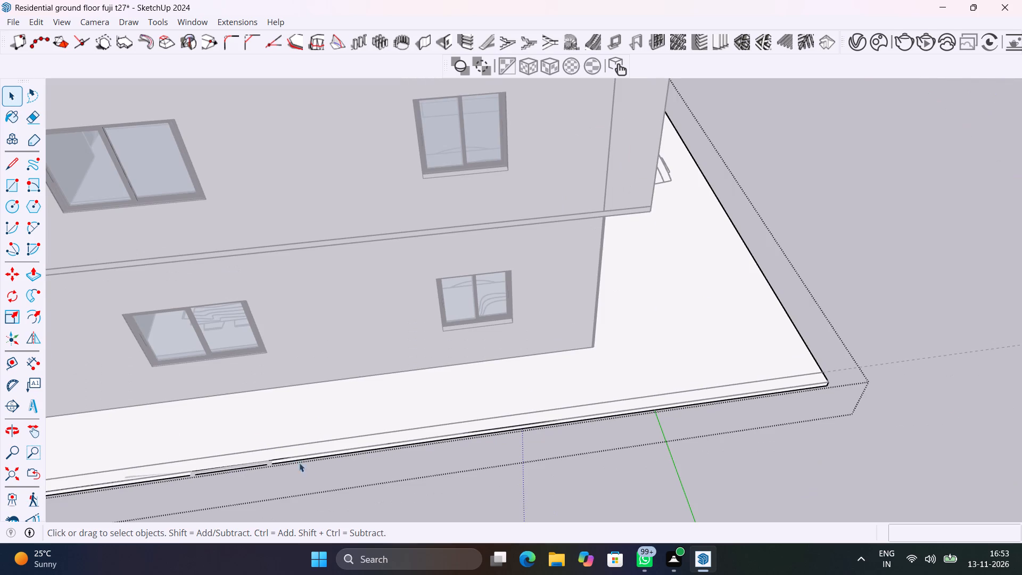
{"action": "left_click", "coordinate": [436, 504]}
Delete the last small face fragments protruding past the slab's side edge.
{"action": "middle_click_drag", "start_coordinate": [289, 456], "coordinate": [289, 455], "text": "shift"}
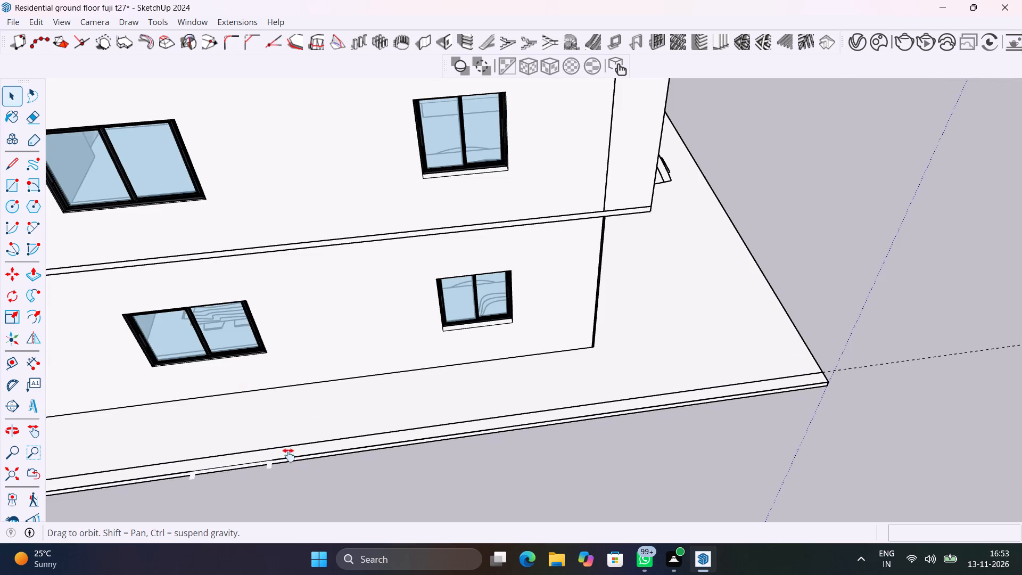
{"action": "middle_click_drag", "start_coordinate": [289, 455], "coordinate": [632, 446], "text": "shift"}
{"action": "scroll", "coordinate": [628, 458], "scroll_direction": "up", "scroll_amount": 14}
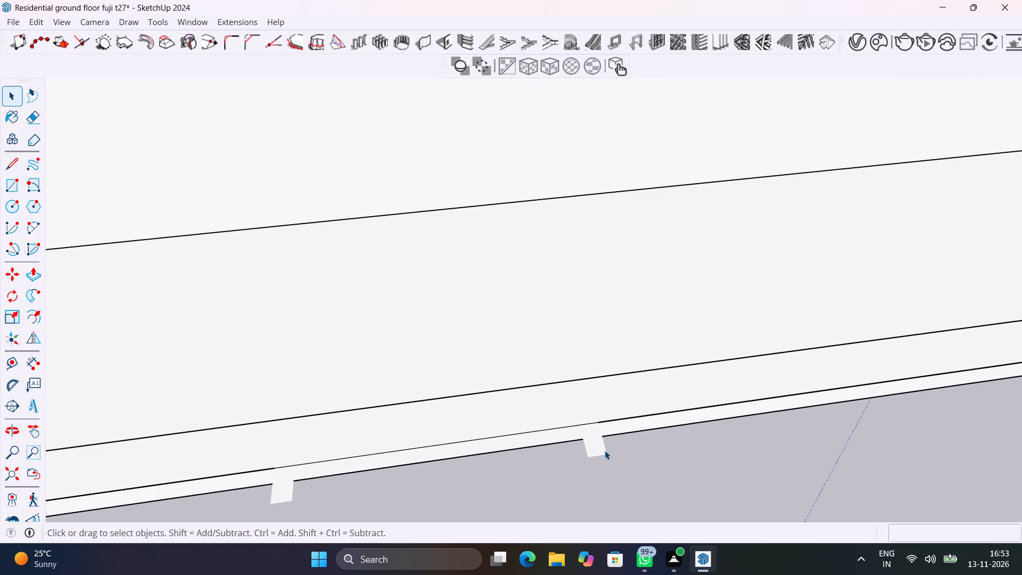
{"action": "left_click", "coordinate": [605, 450]}
{"action": "key", "text": "Delete"}
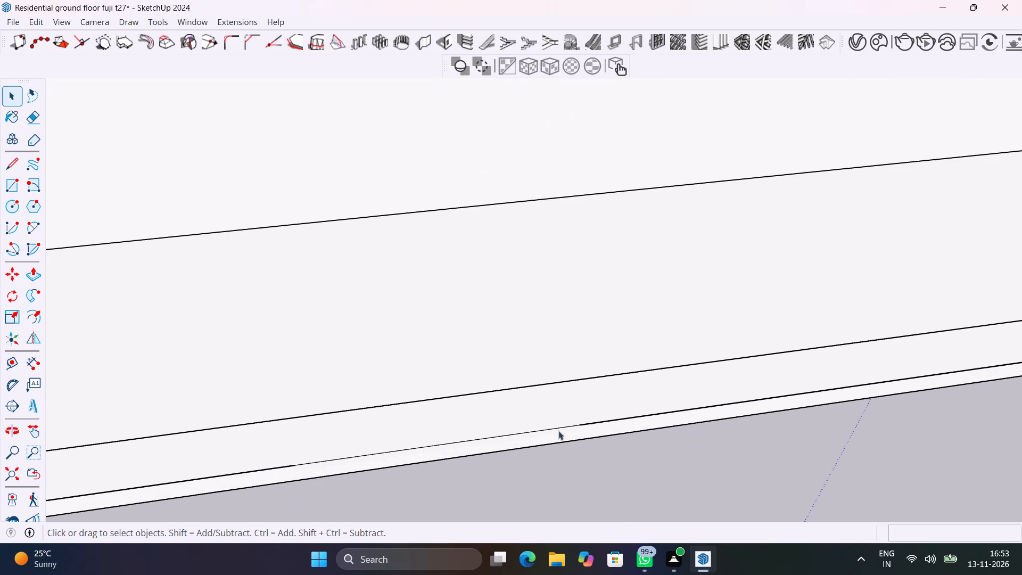
Examine the 9" strip outline and the slab group's top face to check whether the strip has its own selectable face.
{"action": "left_click", "coordinate": [499, 415]}
{"action": "scroll", "coordinate": [499, 415], "scroll_direction": "down", "scroll_amount": 20}
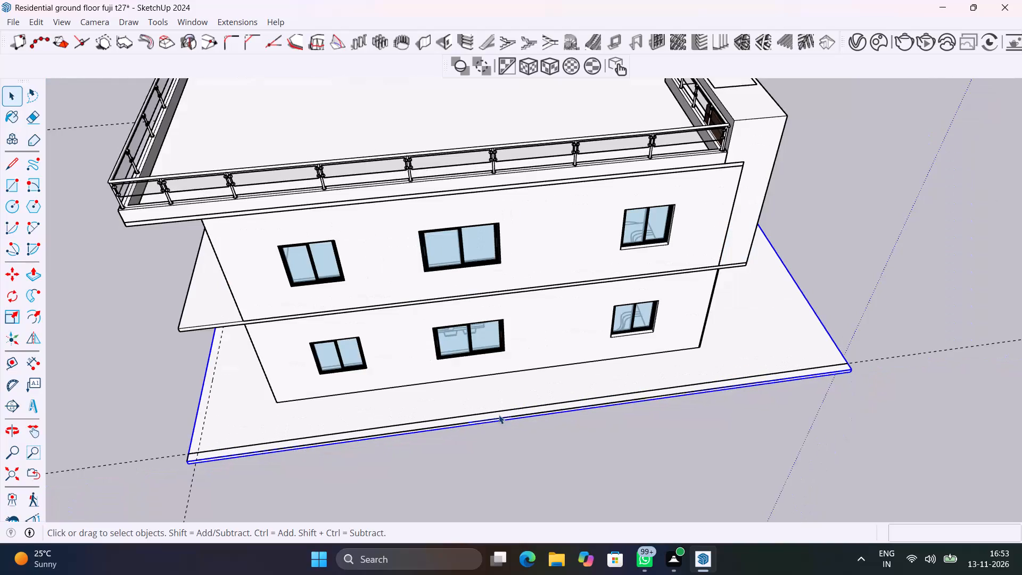
{"action": "scroll", "coordinate": [499, 415], "scroll_direction": "up", "scroll_amount": 8}
{"action": "double_click", "coordinate": [499, 414]}
{"action": "left_click", "coordinate": [499, 414]}
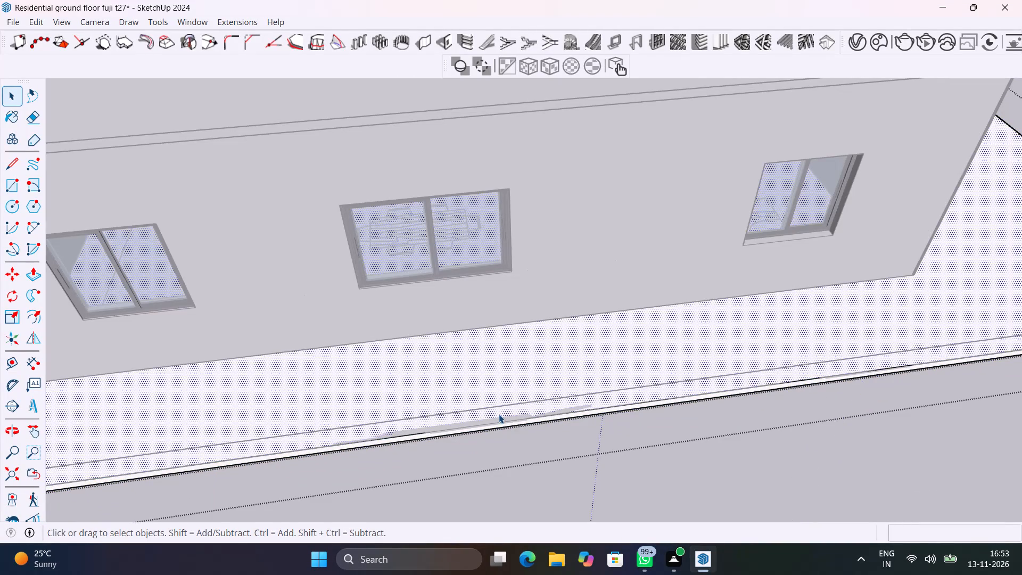
{"action": "double_click", "coordinate": [499, 414]}
{"action": "scroll", "coordinate": [502, 413], "scroll_direction": "down", "scroll_amount": 13}
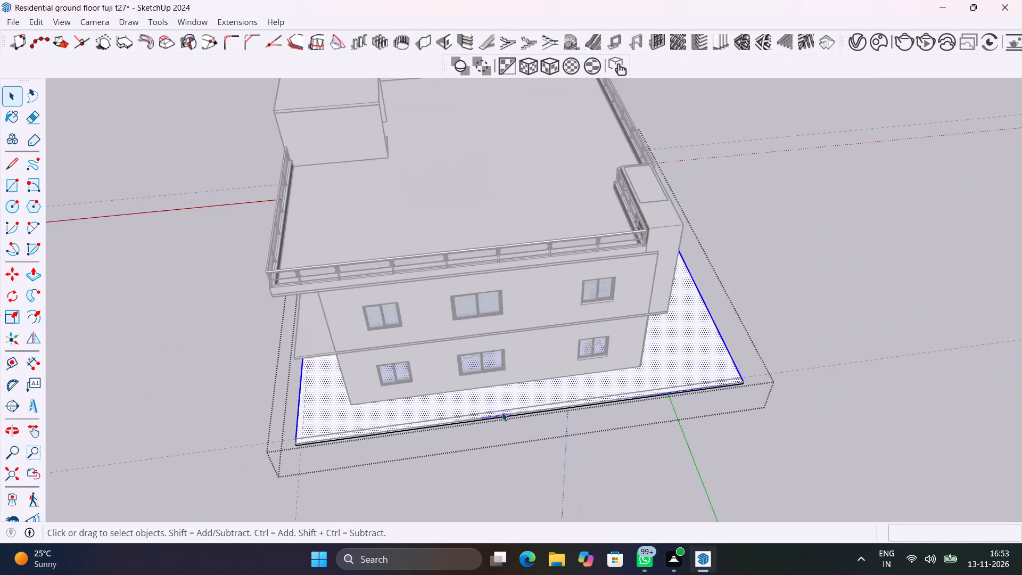
{"action": "left_click", "coordinate": [659, 472]}
{"action": "scroll", "coordinate": [333, 429], "scroll_direction": "up", "scroll_amount": 12}
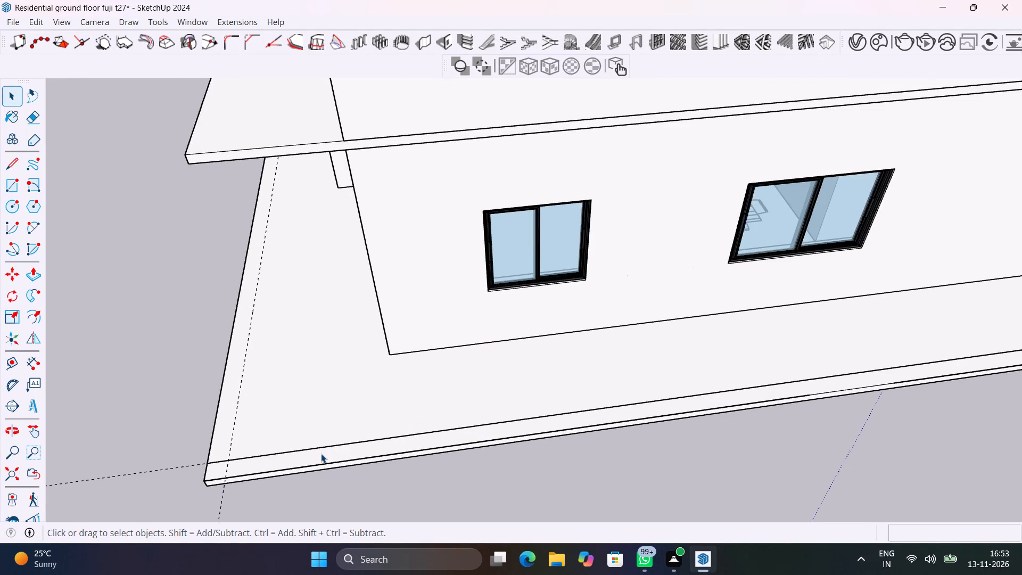
{"action": "left_click", "coordinate": [321, 455]}
{"action": "scroll", "coordinate": [286, 453], "scroll_direction": "up", "scroll_amount": 5}
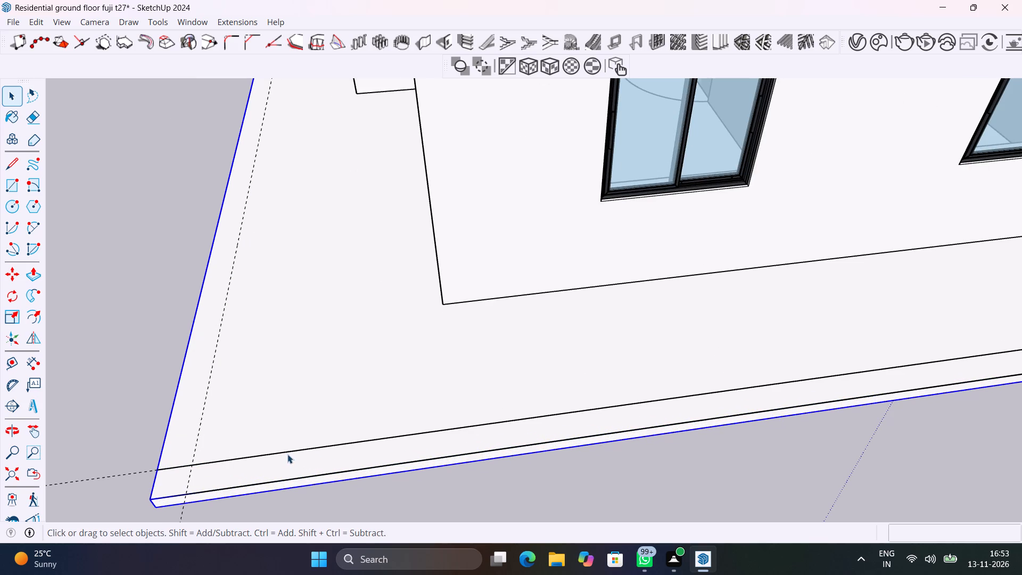
{"action": "left_click", "coordinate": [300, 458]}
{"action": "scroll", "coordinate": [300, 458], "scroll_direction": "down", "scroll_amount": 6}
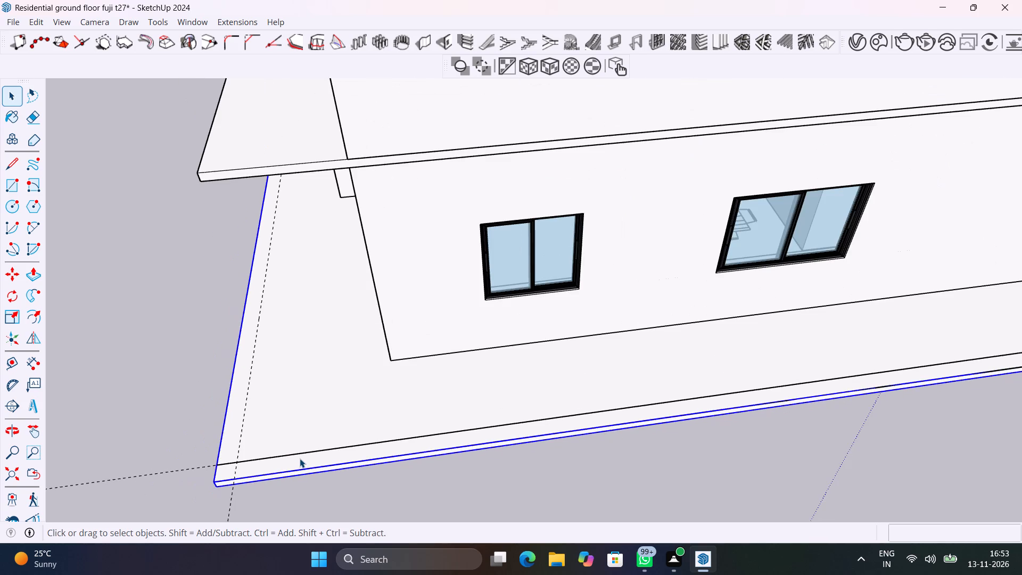
{"action": "key", "text": "space"}
{"action": "left_click", "coordinate": [309, 451]}
Delete the remaining outline of the 9" strip from the top of the slab.
{"action": "key", "text": "Delete"}
{"action": "scroll", "coordinate": [309, 451], "scroll_direction": "down", "scroll_amount": 1}
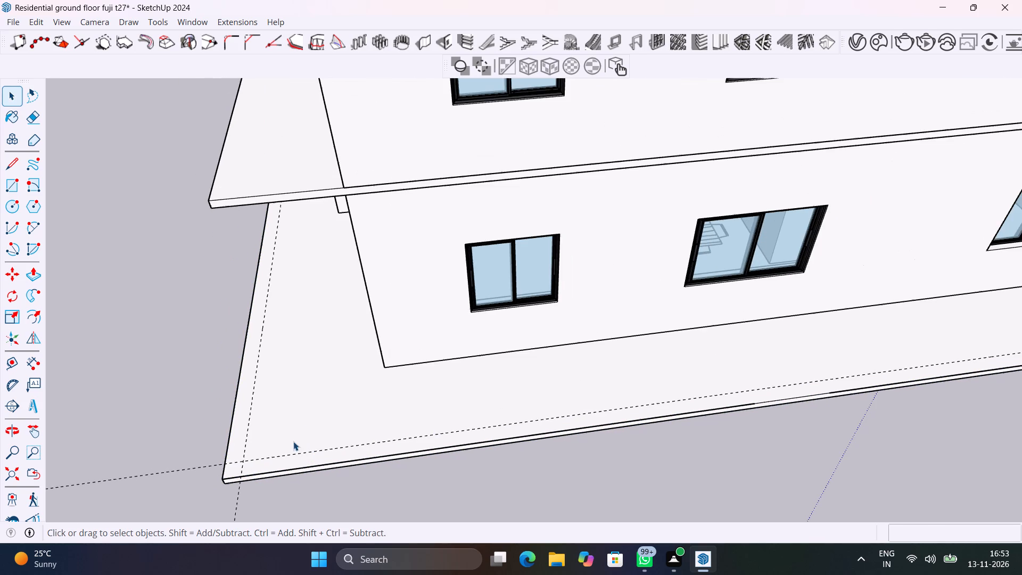
{"action": "left_click", "coordinate": [200, 407]}
Delete the leftover sliver faces of the old strip along the middle of the slab's long side edge.
{"action": "middle_click_drag", "start_coordinate": [510, 496], "coordinate": [464, 468]}
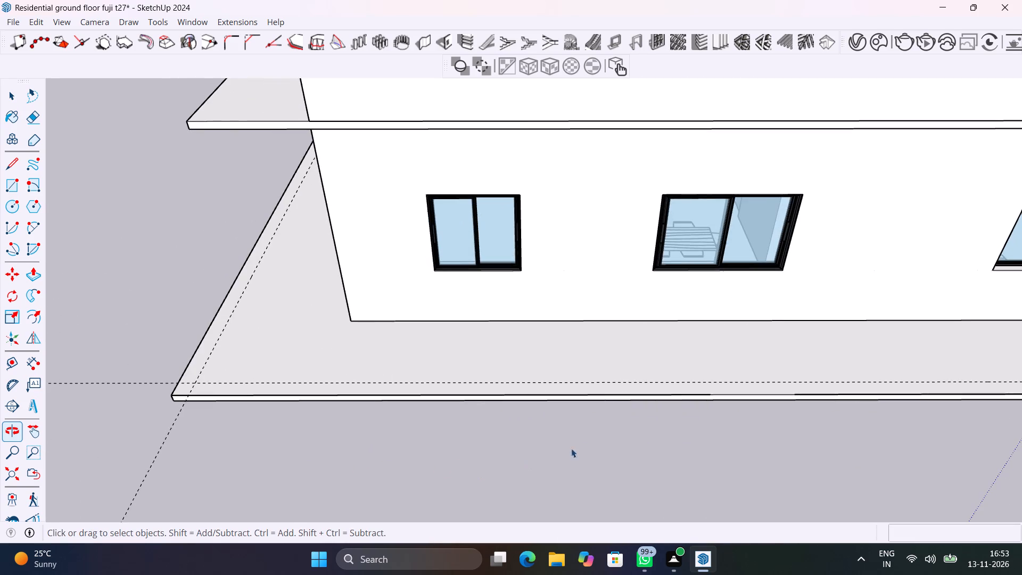
{"action": "scroll", "coordinate": [801, 395], "scroll_direction": "up", "scroll_amount": 9}
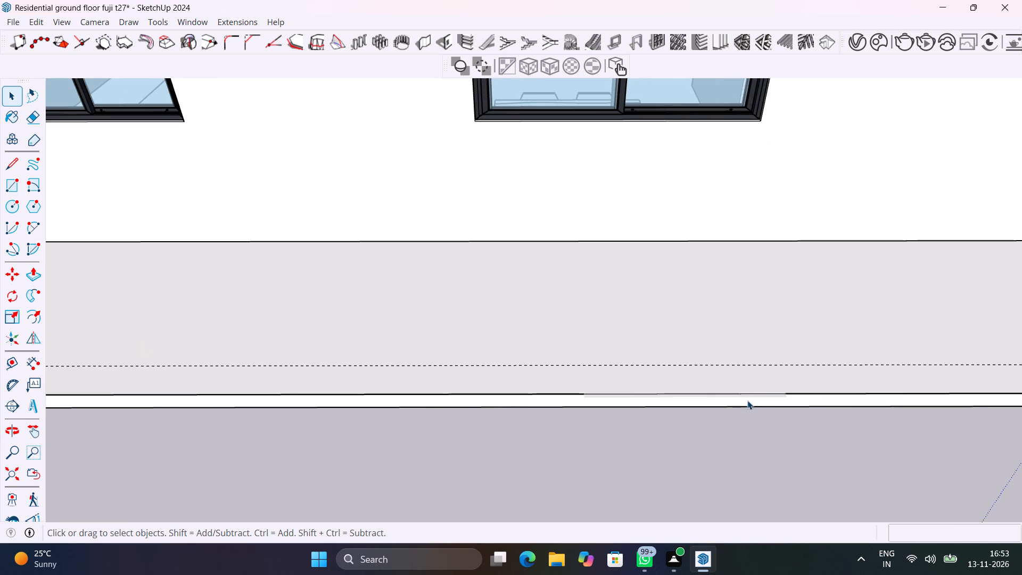
{"action": "left_click", "coordinate": [760, 395]}
{"action": "scroll", "coordinate": [760, 395], "scroll_direction": "up", "scroll_amount": 6}
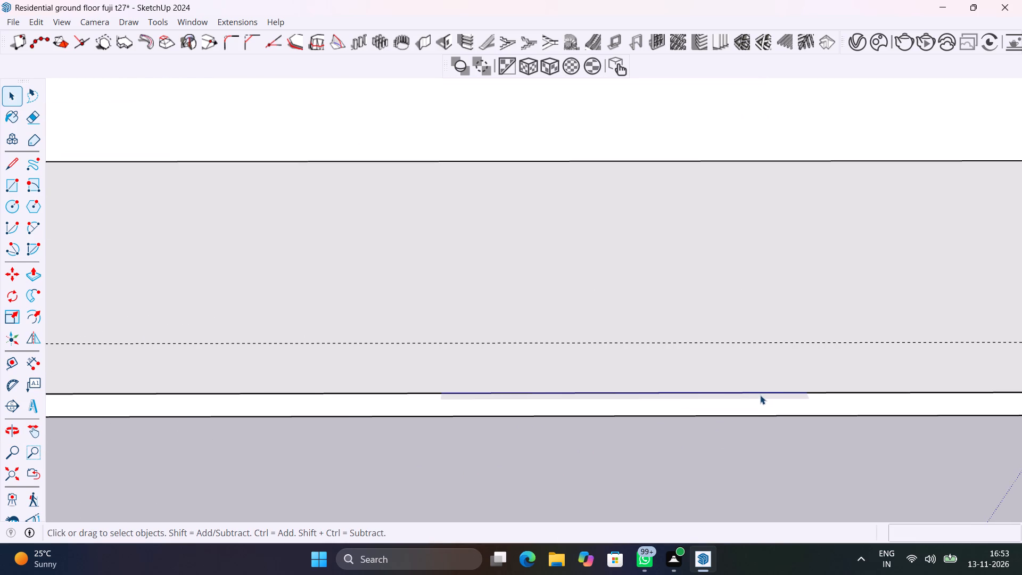
{"action": "left_click", "coordinate": [763, 396]}
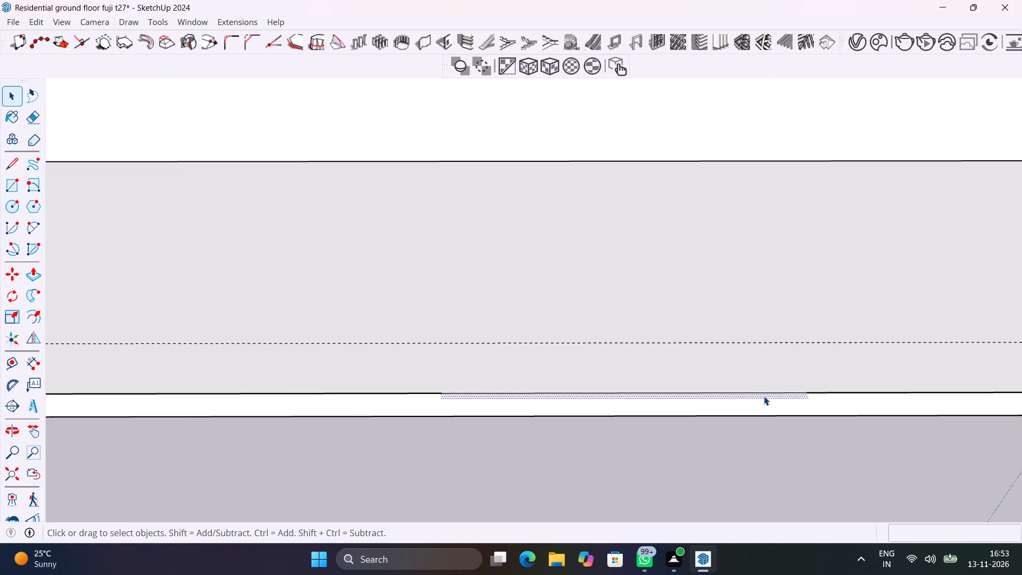
{"action": "key", "text": "Delete"}
{"action": "left_click", "coordinate": [759, 376]}
{"action": "scroll", "coordinate": [759, 376], "scroll_direction": "down", "scroll_amount": 11}
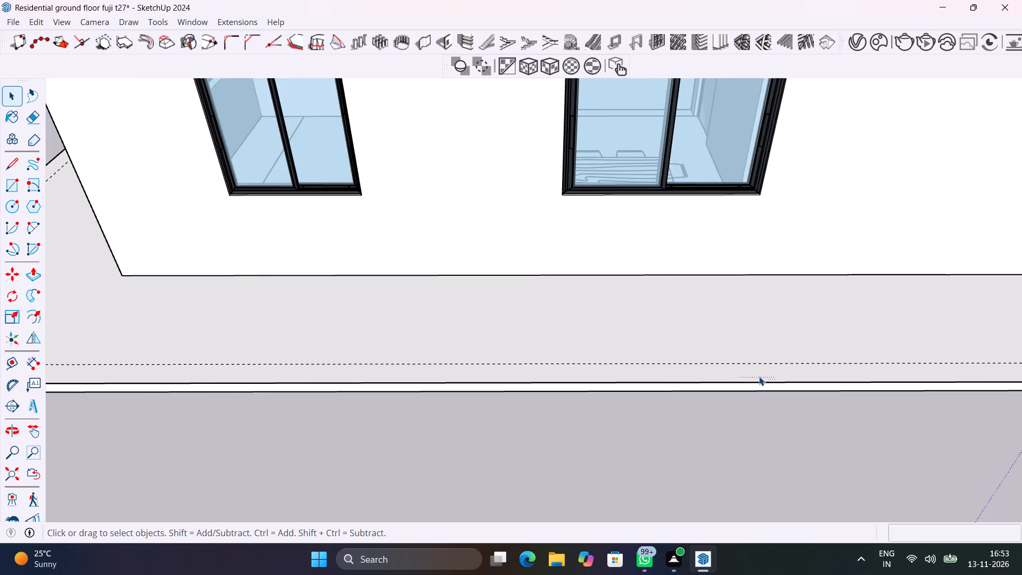
{"action": "scroll", "coordinate": [759, 376], "scroll_direction": "up", "scroll_amount": 1}
{"action": "double_click", "coordinate": [759, 376]}
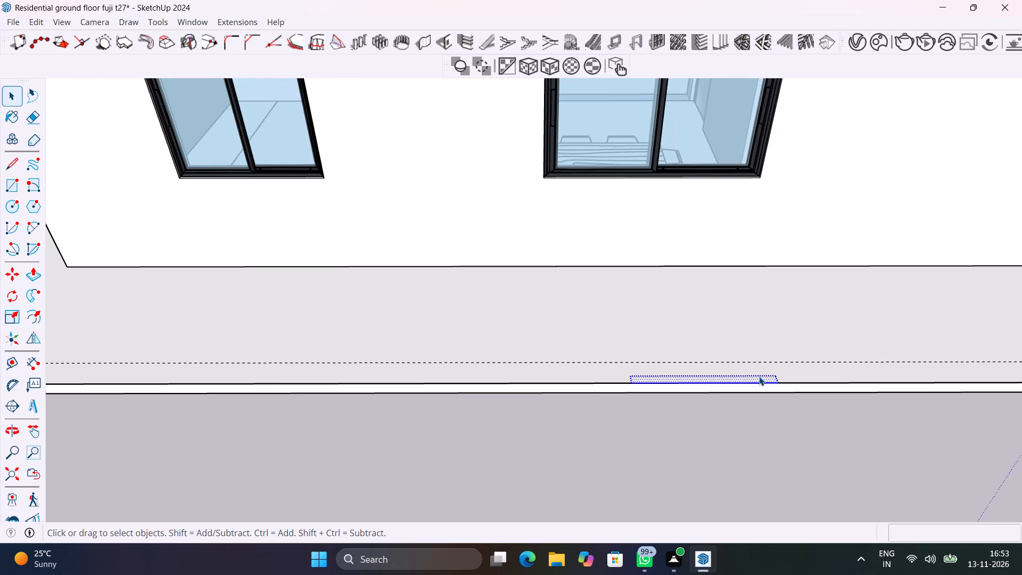
{"action": "left_click", "coordinate": [761, 376]}
{"action": "key", "text": "Delete"}
Examine the slab group's top face and long side edge, inside and outside the group, for leftover strip fragments.
{"action": "left_click", "coordinate": [761, 375]}
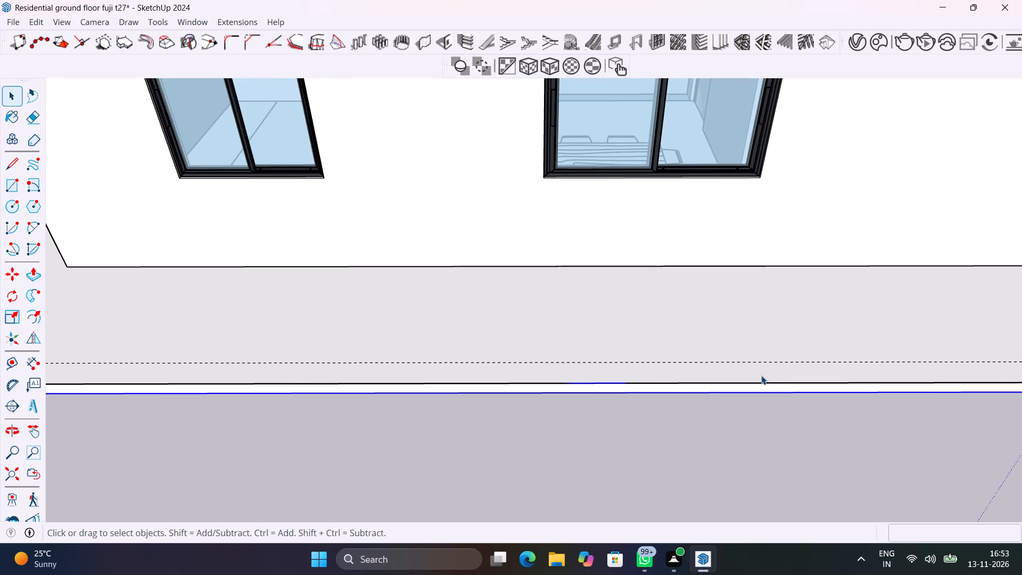
{"action": "double_click", "coordinate": [761, 375]}
{"action": "left_click", "coordinate": [749, 382]}
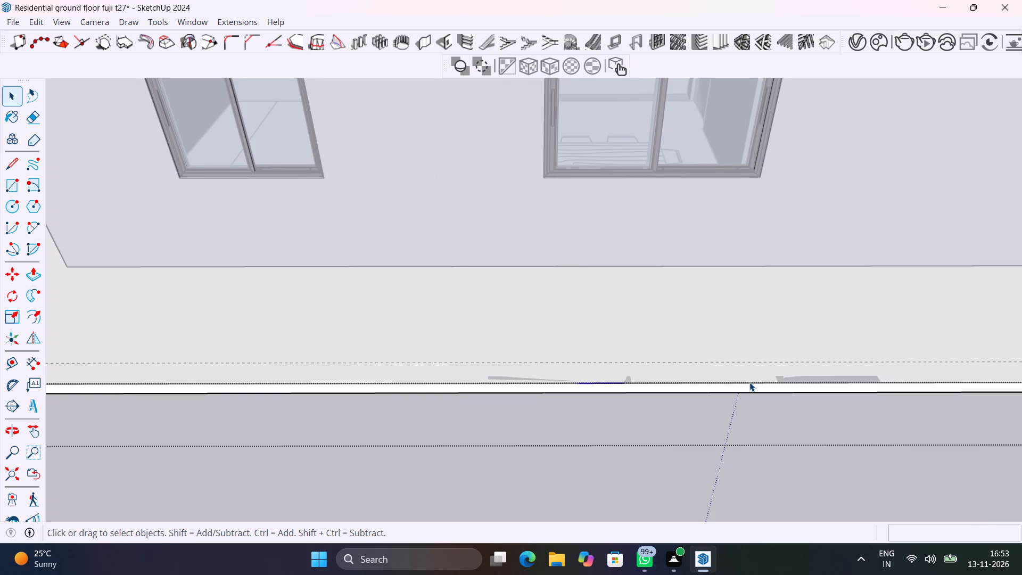
{"action": "left_click", "coordinate": [814, 379]}
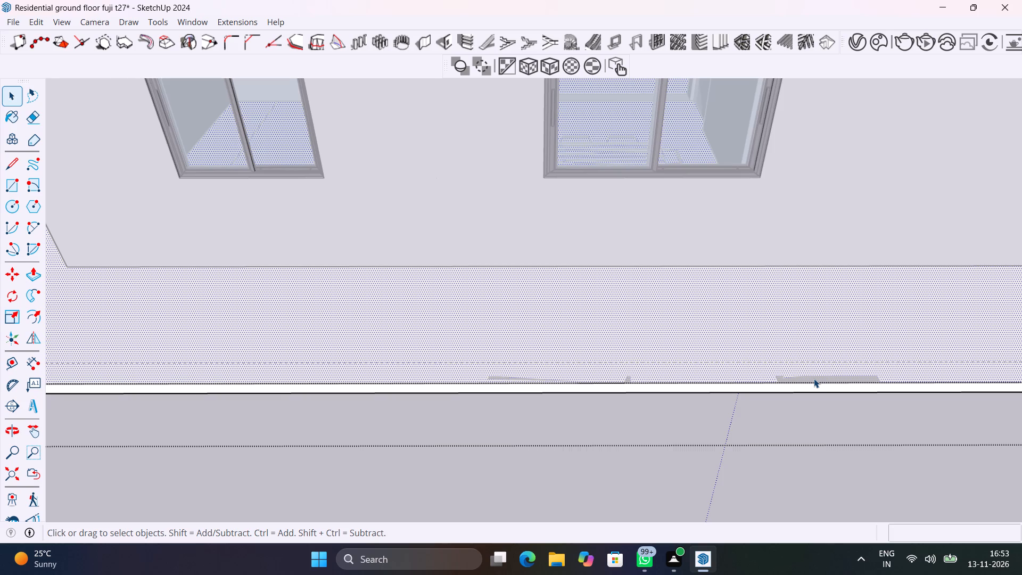
{"action": "left_click", "coordinate": [771, 453]}
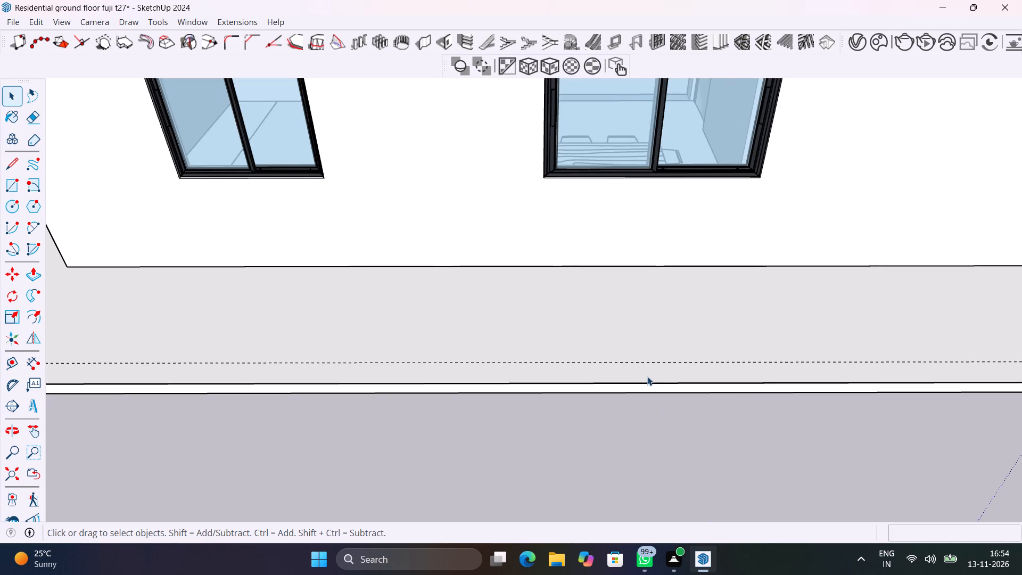
{"action": "left_click", "coordinate": [648, 374]}
{"action": "scroll", "coordinate": [648, 374], "scroll_direction": "down", "scroll_amount": 12}
{"action": "scroll", "coordinate": [648, 374], "scroll_direction": "up", "scroll_amount": 4}
{"action": "scroll", "coordinate": [648, 374], "scroll_direction": "down", "scroll_amount": 4}
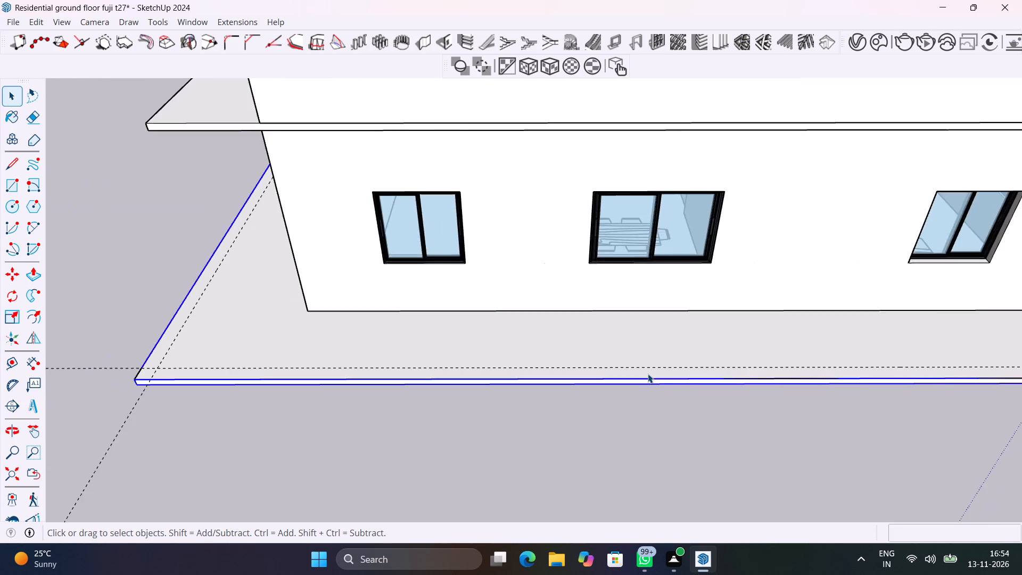
{"action": "scroll", "coordinate": [648, 374], "scroll_direction": "down", "scroll_amount": 10}
{"action": "left_click", "coordinate": [749, 423]}
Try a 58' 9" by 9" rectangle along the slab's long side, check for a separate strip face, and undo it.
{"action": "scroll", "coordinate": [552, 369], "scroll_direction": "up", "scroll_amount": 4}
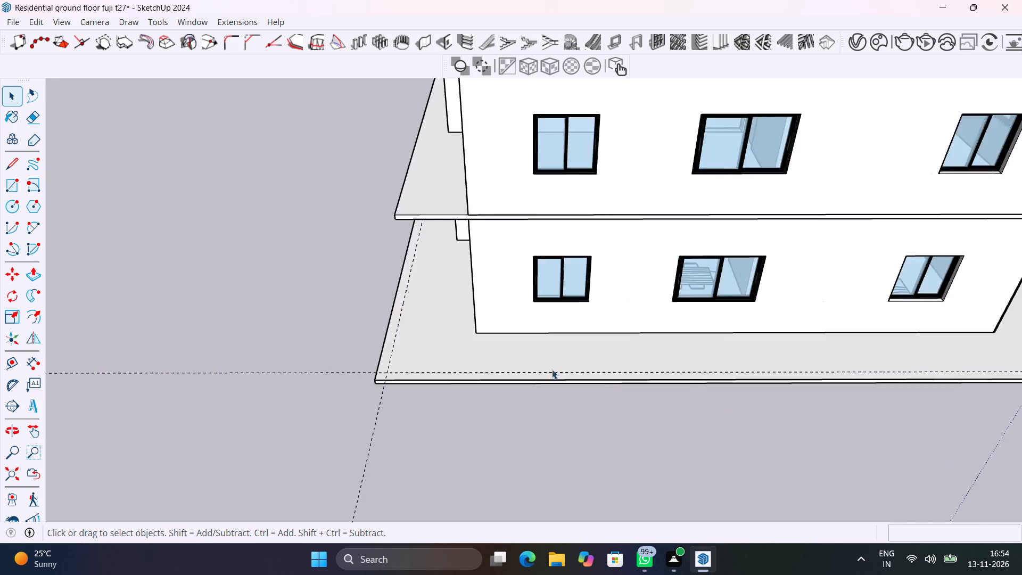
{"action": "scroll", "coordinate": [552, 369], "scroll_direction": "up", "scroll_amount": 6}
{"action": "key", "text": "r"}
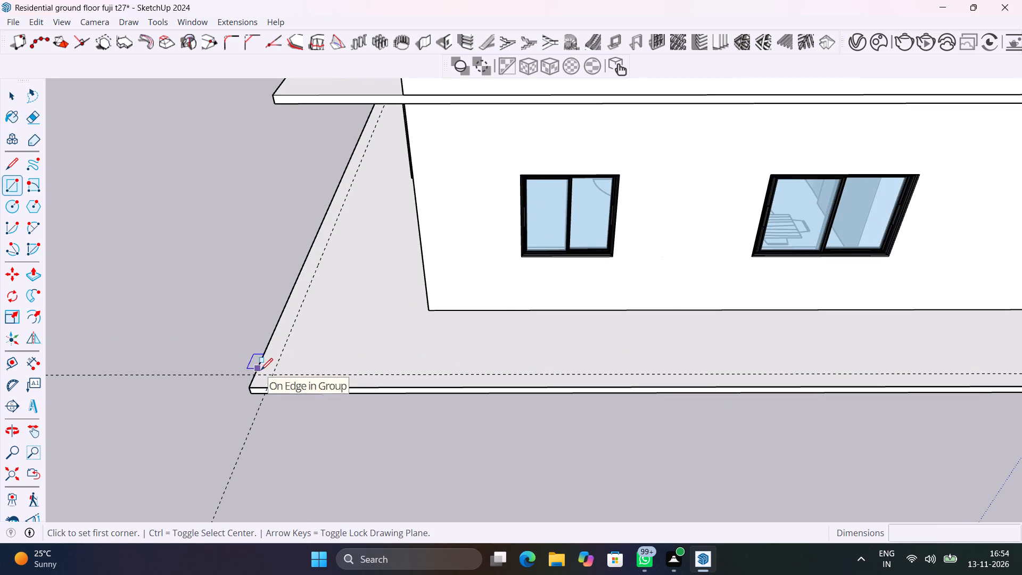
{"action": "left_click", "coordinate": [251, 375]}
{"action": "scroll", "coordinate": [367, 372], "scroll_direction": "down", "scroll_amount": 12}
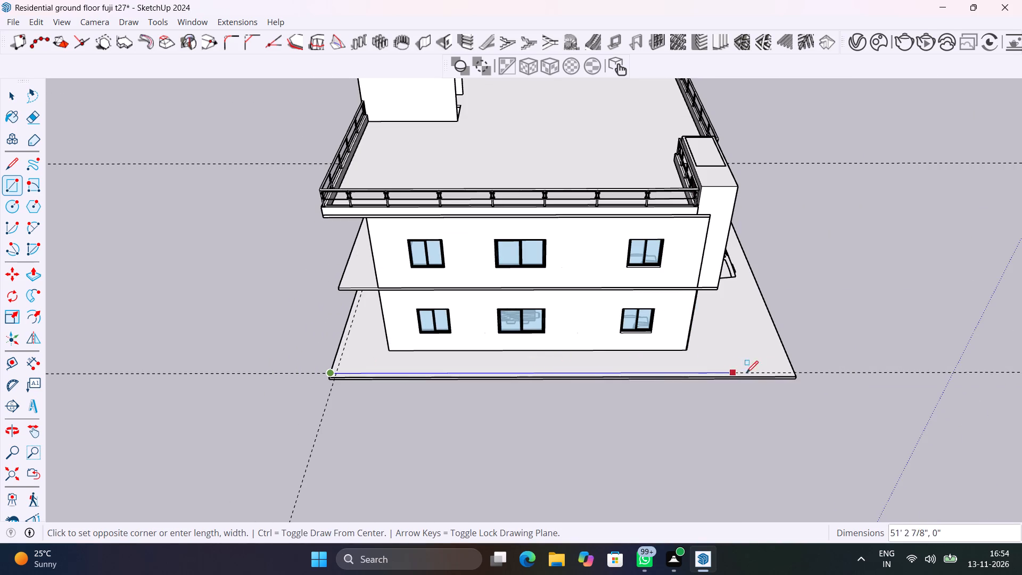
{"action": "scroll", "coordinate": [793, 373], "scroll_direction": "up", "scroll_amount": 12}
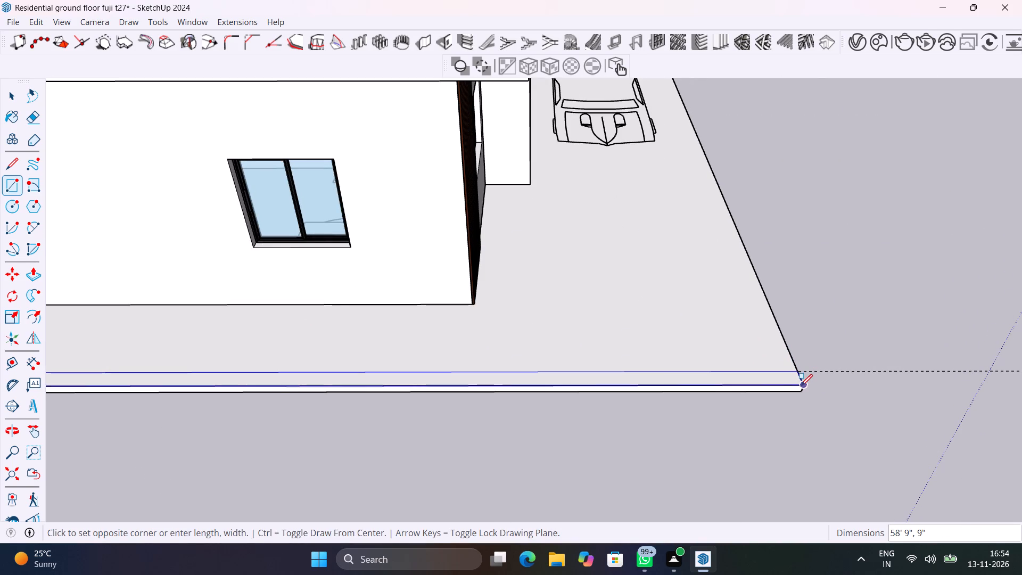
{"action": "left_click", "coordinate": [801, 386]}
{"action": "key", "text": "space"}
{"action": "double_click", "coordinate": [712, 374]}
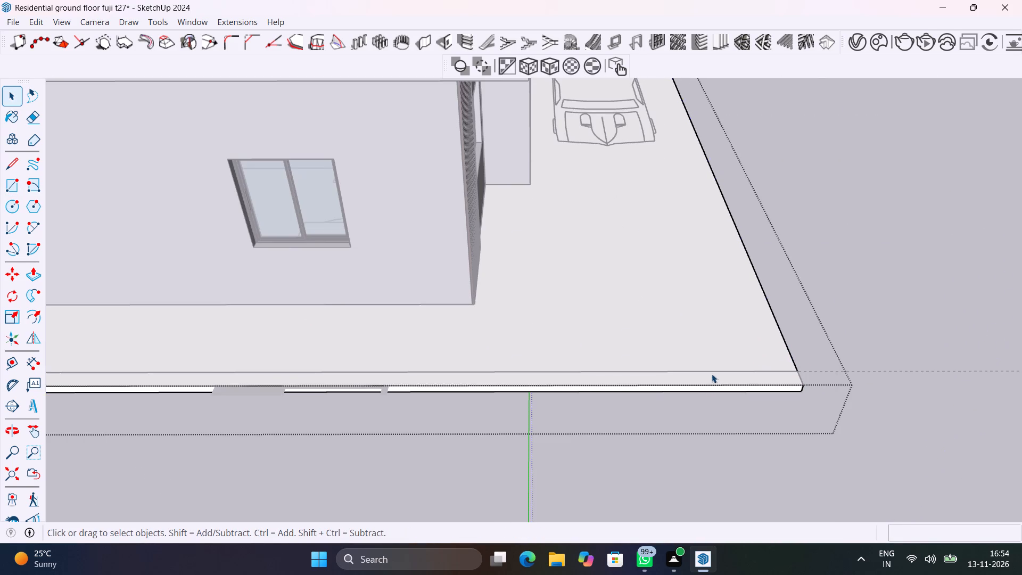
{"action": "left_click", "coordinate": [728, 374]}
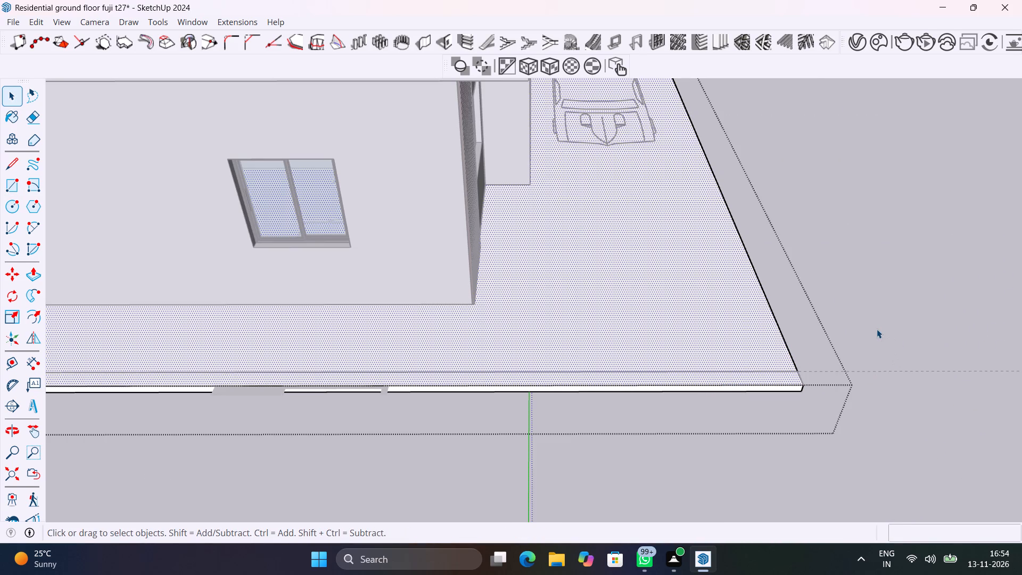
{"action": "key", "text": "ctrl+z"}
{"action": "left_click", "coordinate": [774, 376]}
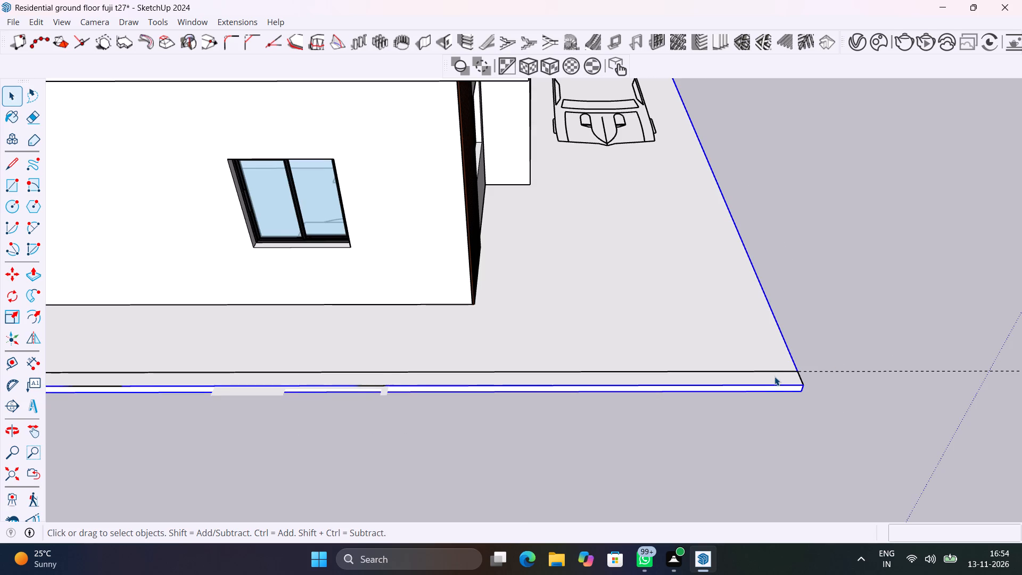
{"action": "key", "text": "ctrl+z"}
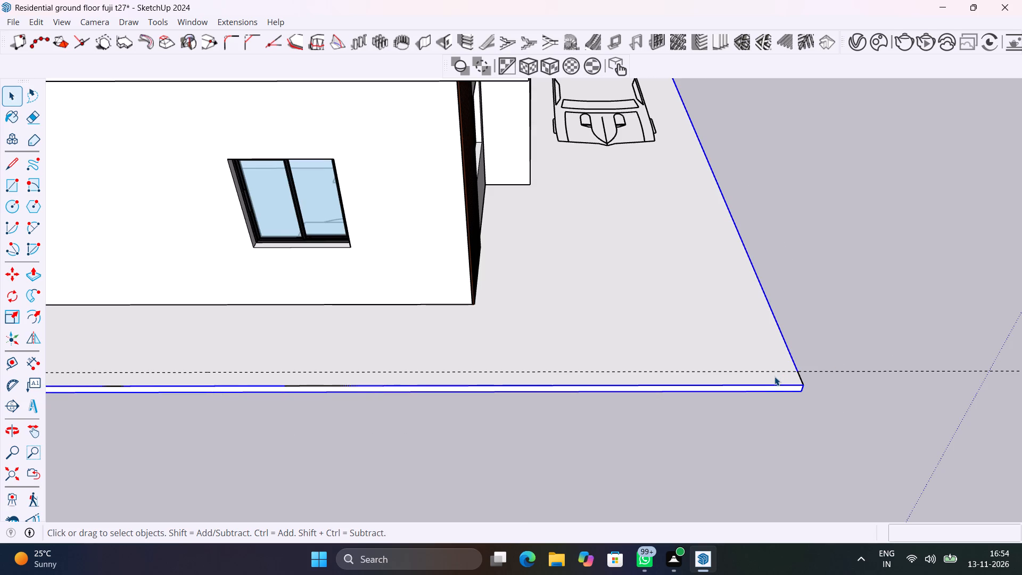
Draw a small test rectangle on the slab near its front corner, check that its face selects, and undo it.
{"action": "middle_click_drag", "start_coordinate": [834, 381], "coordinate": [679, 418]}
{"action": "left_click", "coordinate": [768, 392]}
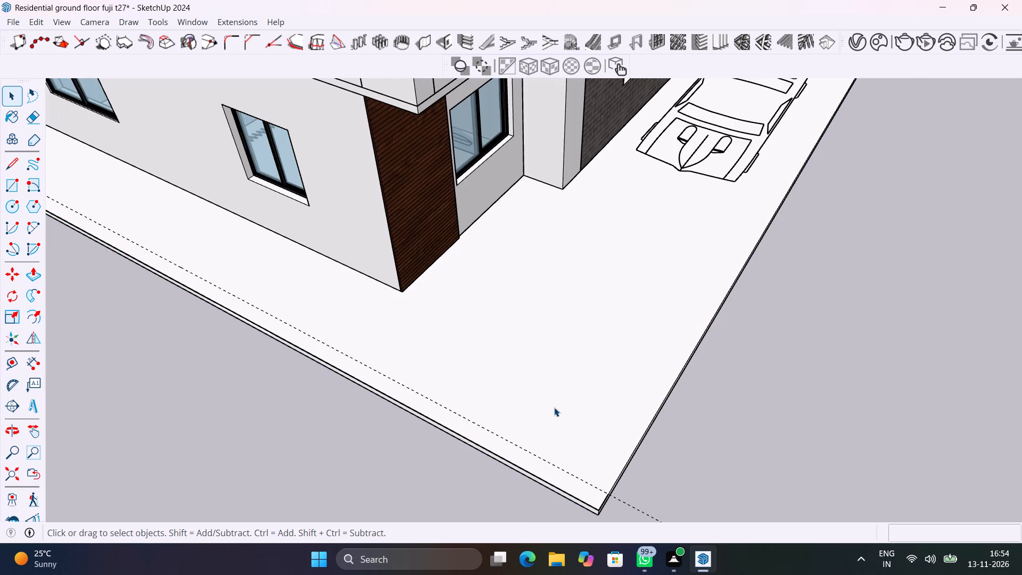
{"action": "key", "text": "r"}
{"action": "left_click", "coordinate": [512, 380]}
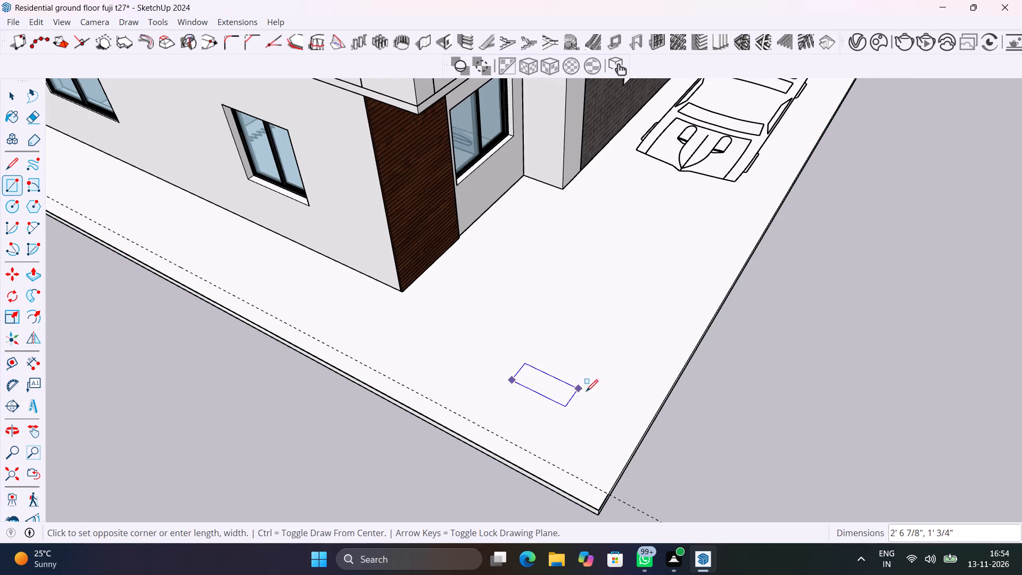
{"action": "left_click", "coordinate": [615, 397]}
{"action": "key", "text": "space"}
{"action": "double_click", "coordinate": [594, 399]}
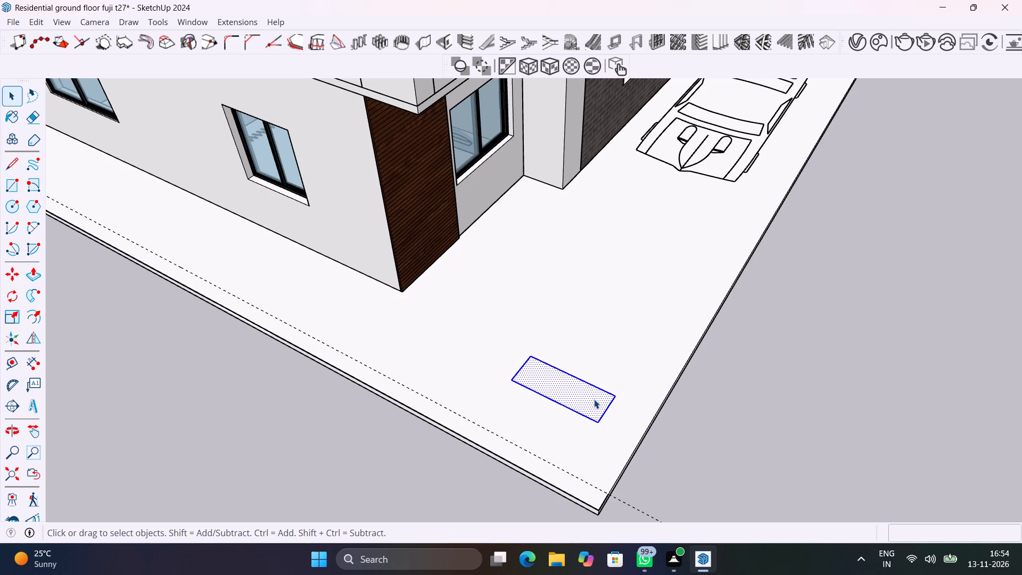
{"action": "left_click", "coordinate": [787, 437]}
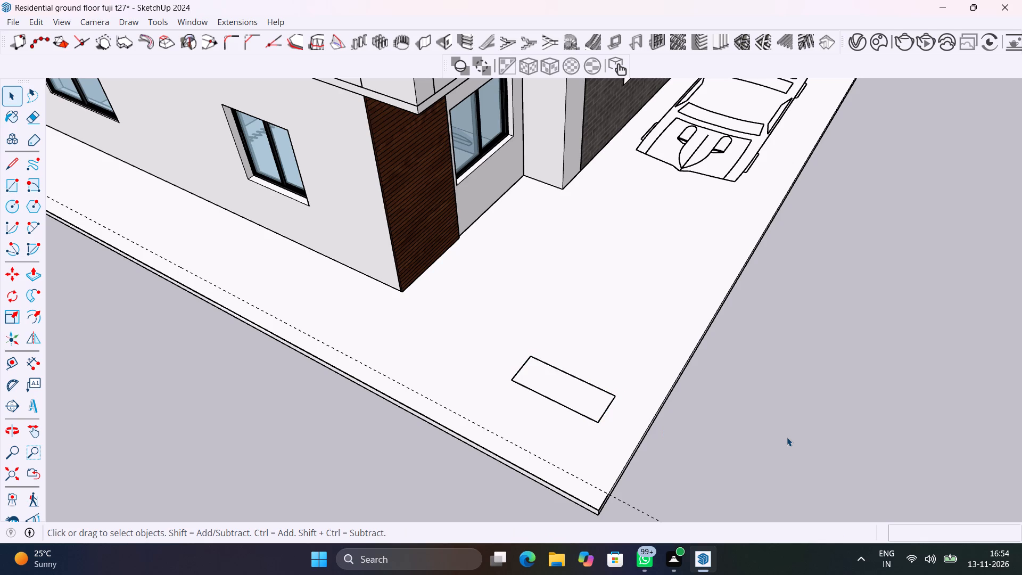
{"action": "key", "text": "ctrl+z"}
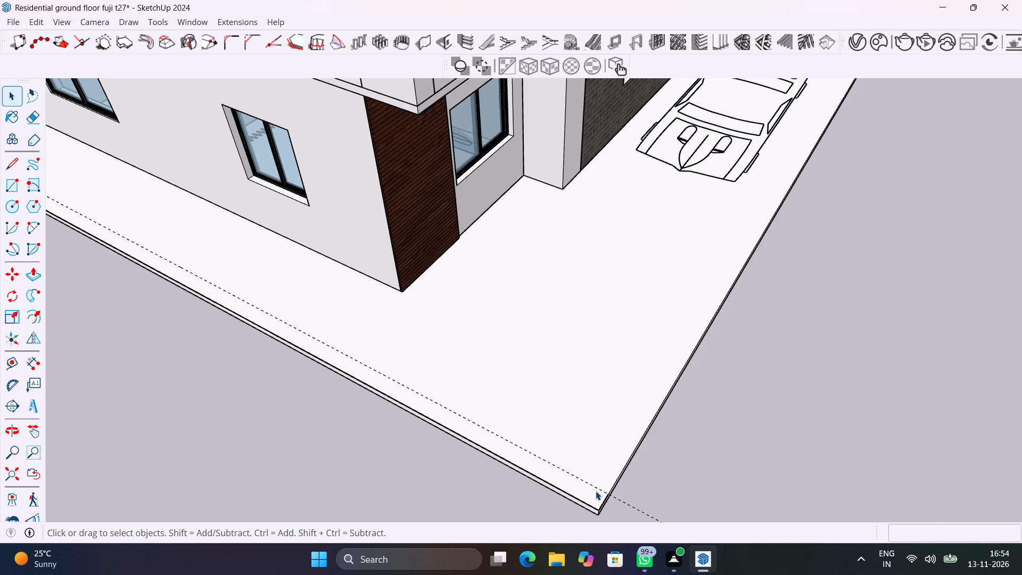
Draw a 58' 9" by 9" rectangle from the guide at the slab's front corner to its far corner along the long side.
{"action": "key", "text": "r"}
{"action": "left_click", "coordinate": [609, 491]}
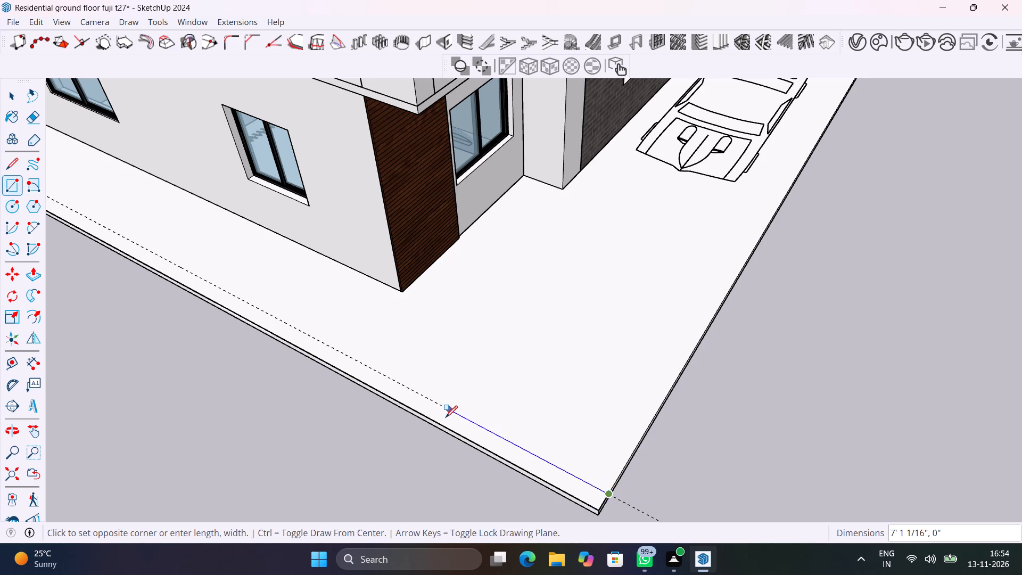
{"action": "scroll", "coordinate": [446, 417], "scroll_direction": "down", "scroll_amount": 14}
{"action": "scroll", "coordinate": [294, 347], "scroll_direction": "up", "scroll_amount": 14}
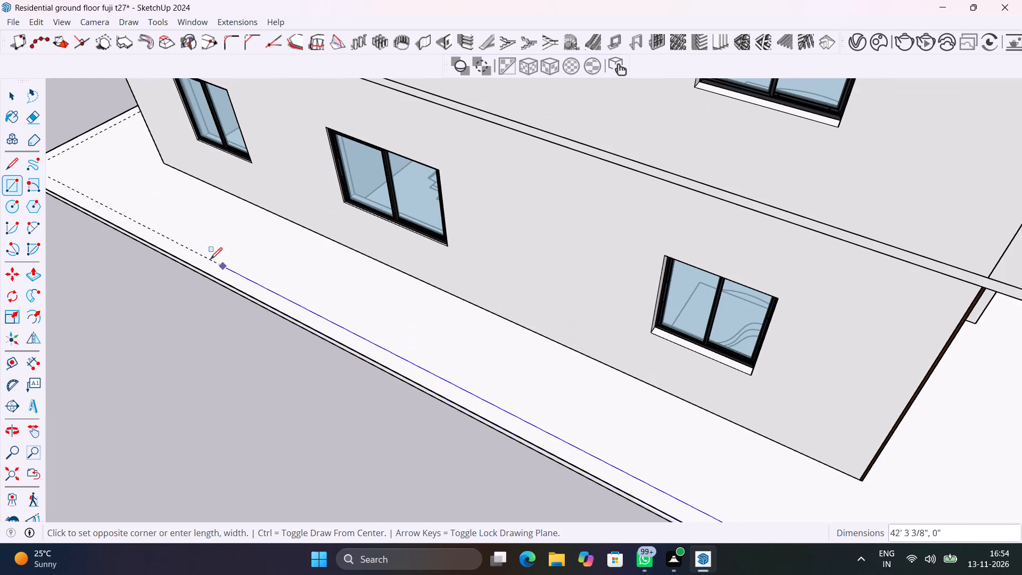
{"action": "middle_click_drag", "start_coordinate": [174, 229], "coordinate": [394, 314], "text": "shift"}
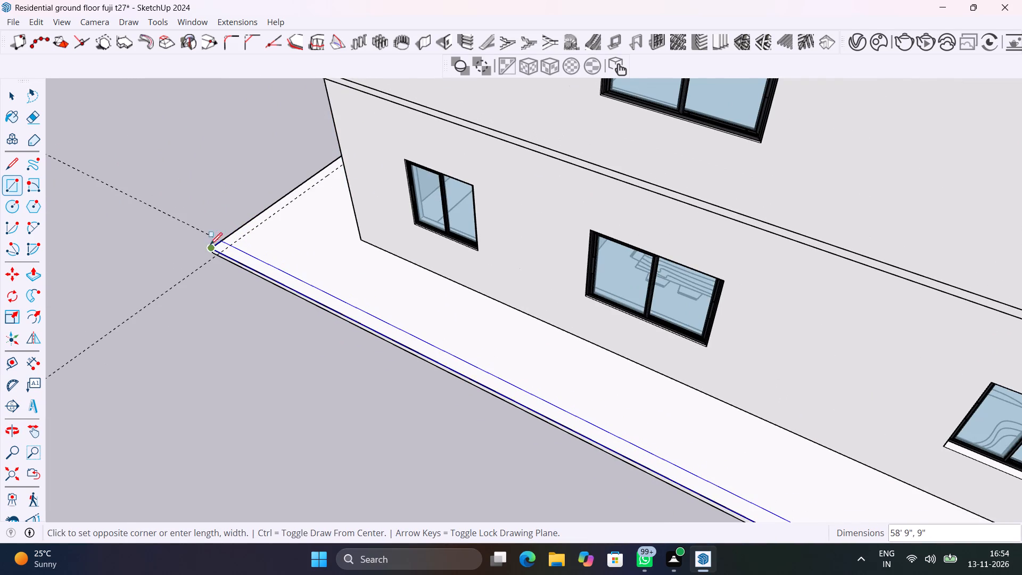
{"action": "left_click", "coordinate": [213, 248]}
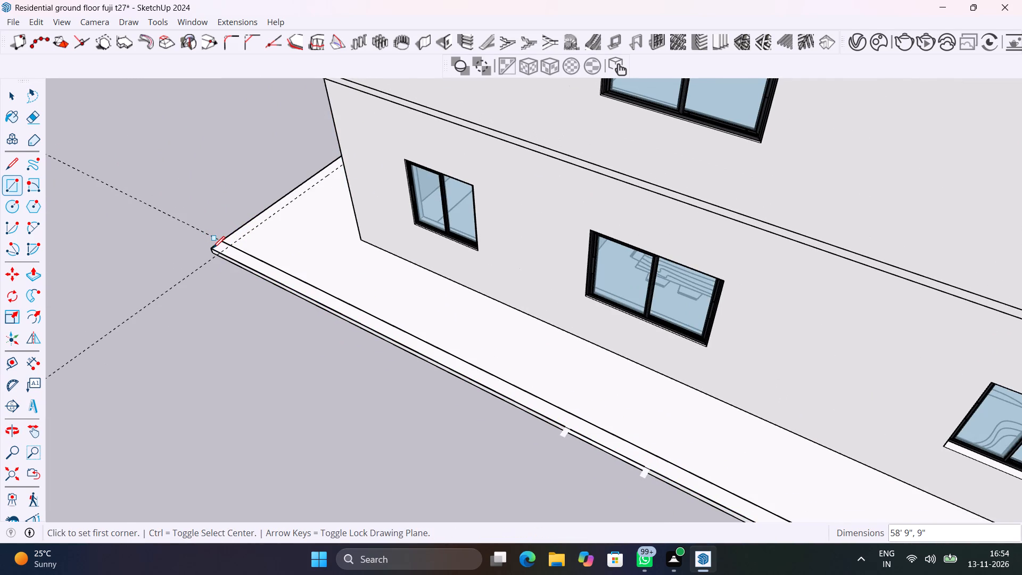
Delete the new 9" strip's face, keeping its outline.
{"action": "key", "text": "space"}
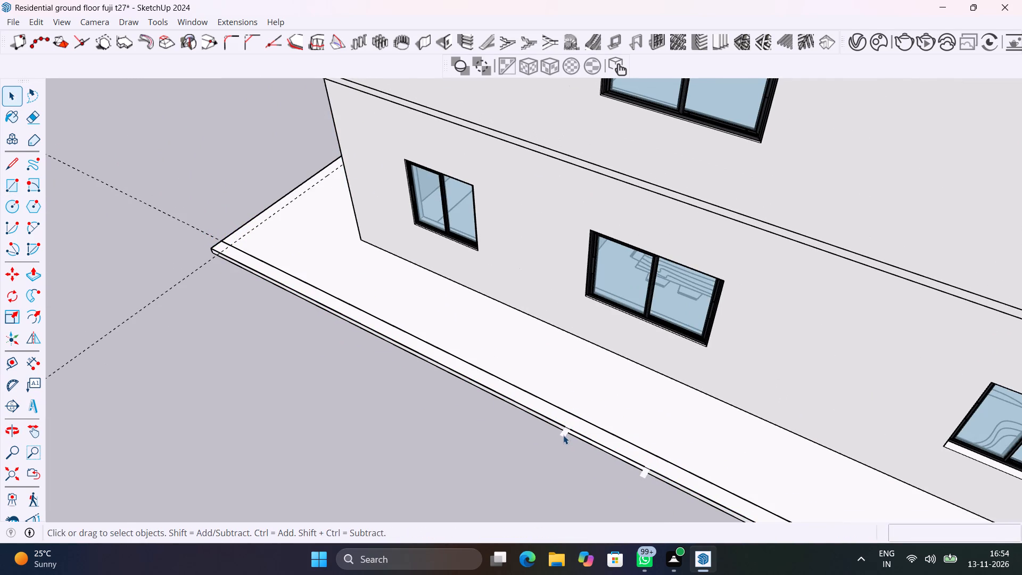
{"action": "left_click", "coordinate": [563, 435]}
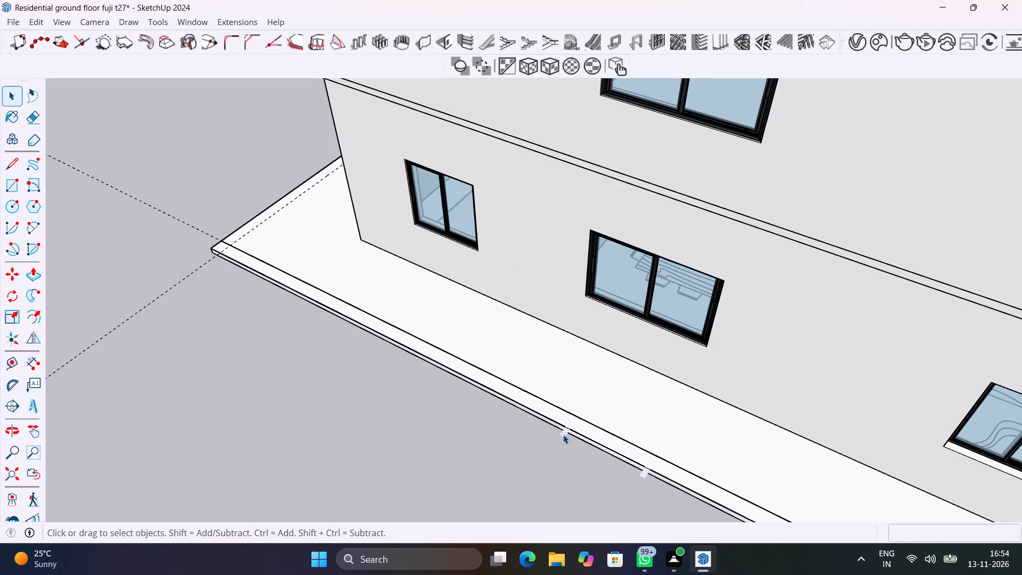
{"action": "key", "text": "Delete"}
Examine the slab group's top face beneath the strip outline and the patchy fragments along its long edge.
{"action": "double_click", "coordinate": [586, 430]}
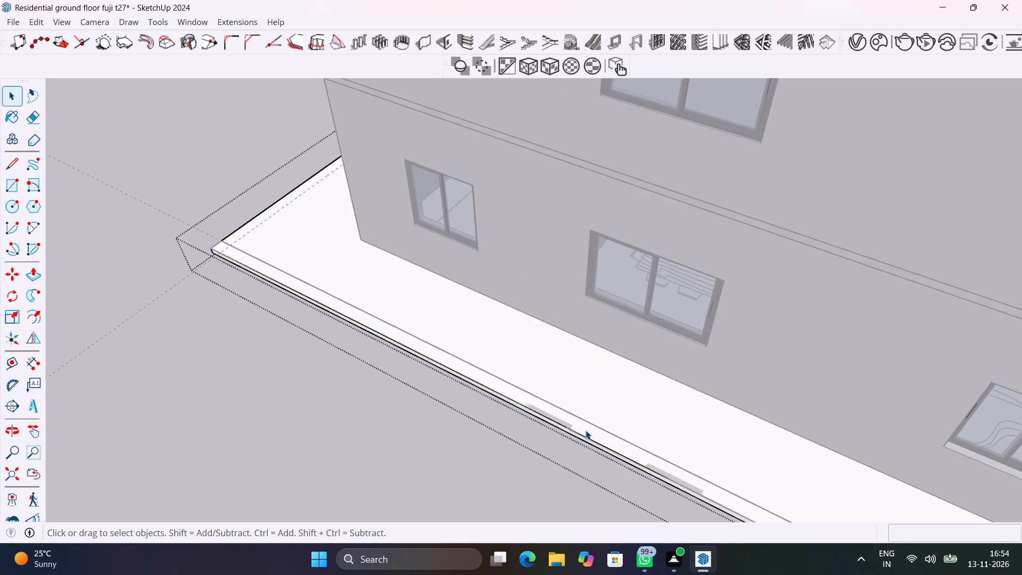
{"action": "left_click", "coordinate": [604, 434]}
{"action": "double_click", "coordinate": [604, 434]}
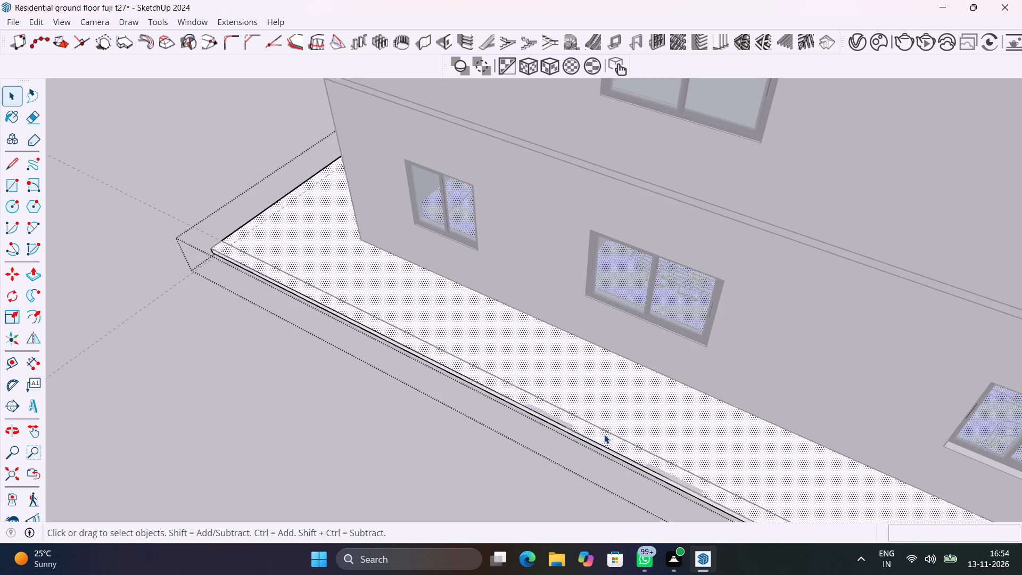
{"action": "scroll", "coordinate": [637, 455], "scroll_direction": "up", "scroll_amount": 5}
{"action": "left_click", "coordinate": [688, 487]}
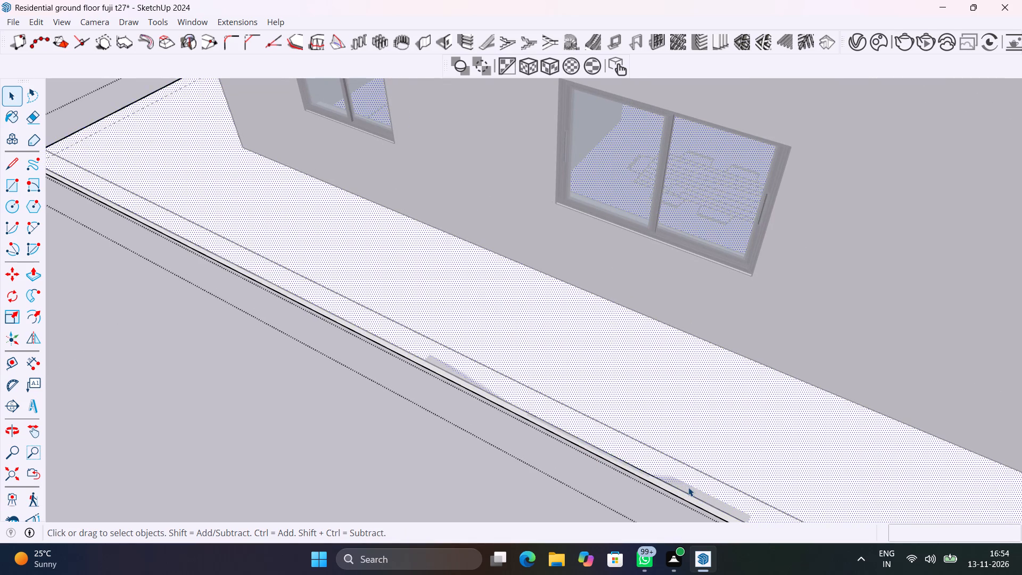
{"action": "double_click", "coordinate": [688, 487]}
{"action": "left_click", "coordinate": [694, 491]}
{"action": "scroll", "coordinate": [694, 491], "scroll_direction": "down", "scroll_amount": 19}
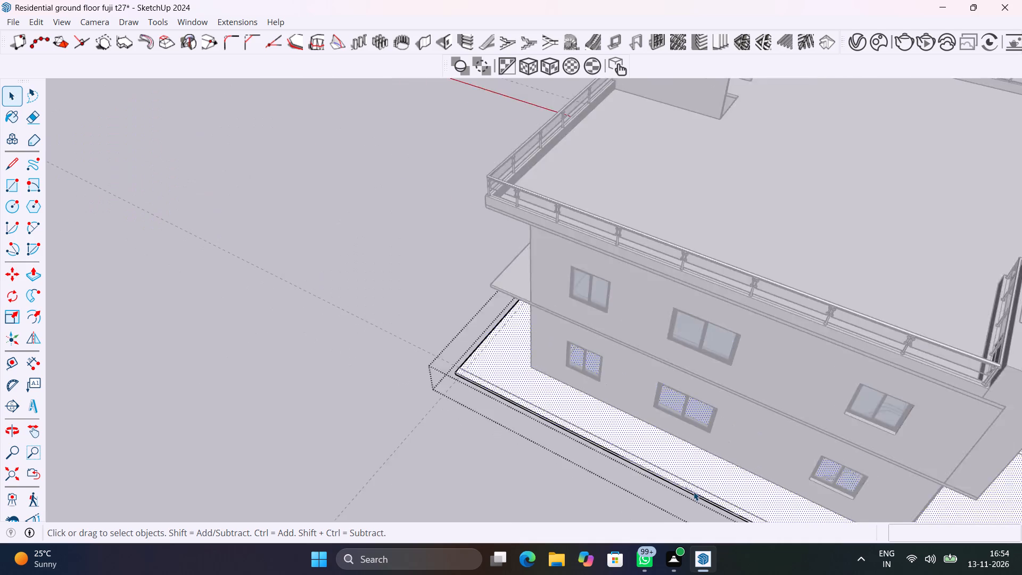
Delete the stray face fragment overlapping the slab's long edge, outside the slab group.
{"action": "scroll", "coordinate": [694, 491], "scroll_direction": "down", "scroll_amount": 5}
{"action": "middle_click_drag", "start_coordinate": [697, 493], "coordinate": [485, 334]}
{"action": "scroll", "coordinate": [531, 348], "scroll_direction": "up", "scroll_amount": 3}
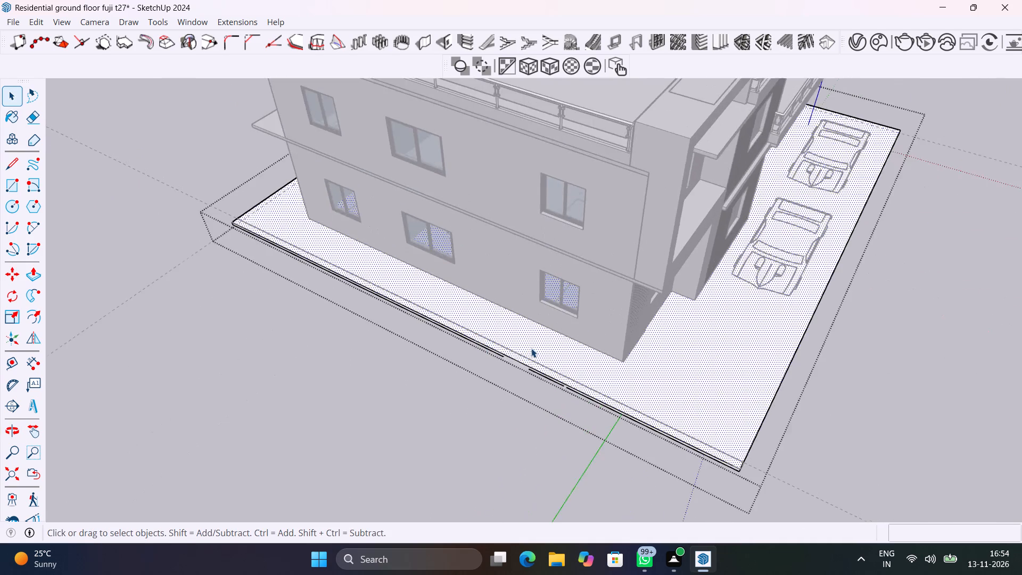
{"action": "scroll", "coordinate": [531, 348], "scroll_direction": "up", "scroll_amount": 10}
{"action": "middle_click_drag", "start_coordinate": [533, 410], "coordinate": [714, 177]}
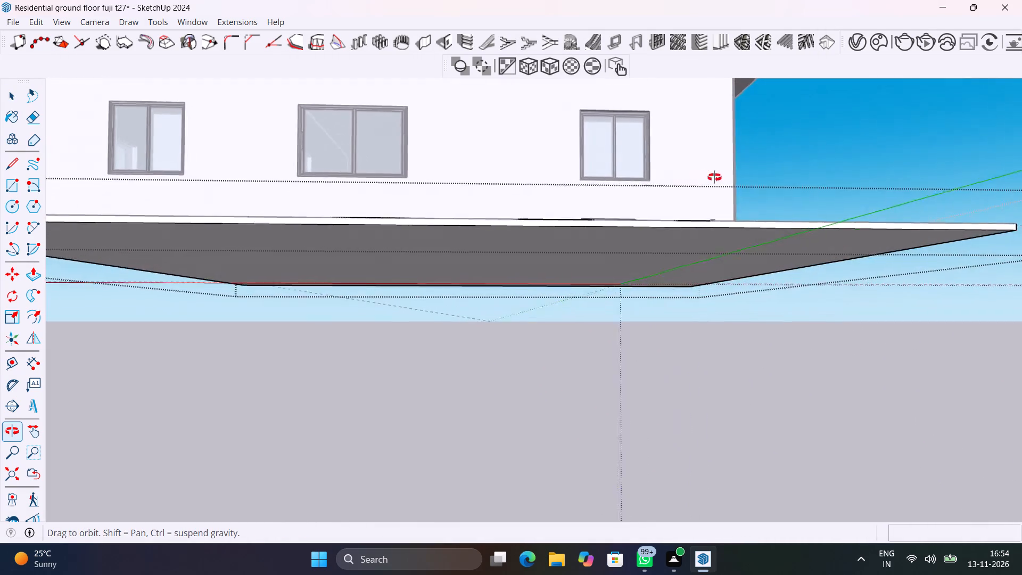
{"action": "middle_click_drag", "start_coordinate": [714, 177], "coordinate": [733, 184]}
{"action": "scroll", "coordinate": [631, 233], "scroll_direction": "up", "scroll_amount": 15}
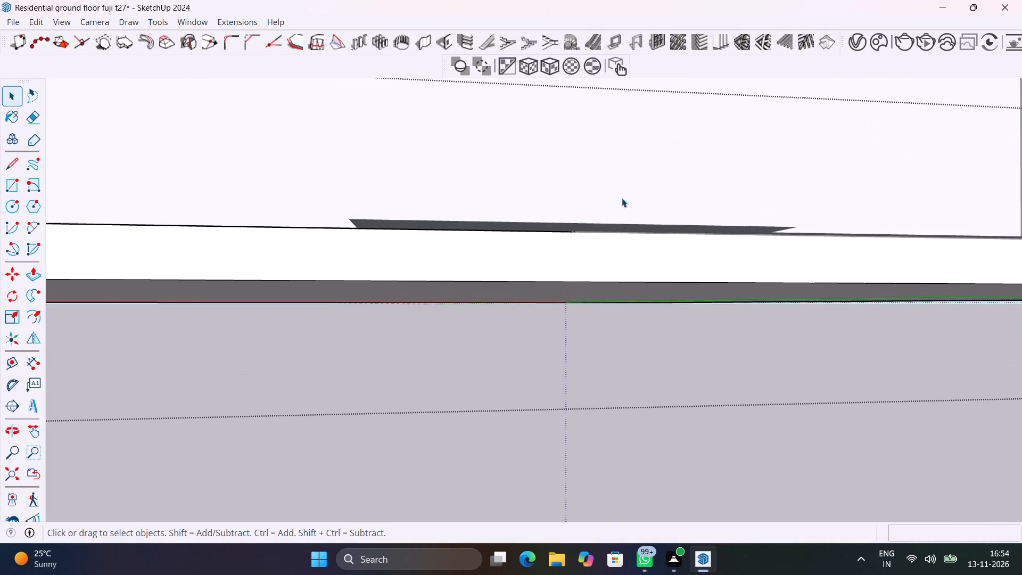
{"action": "middle_click_drag", "start_coordinate": [644, 237], "coordinate": [700, 182]}
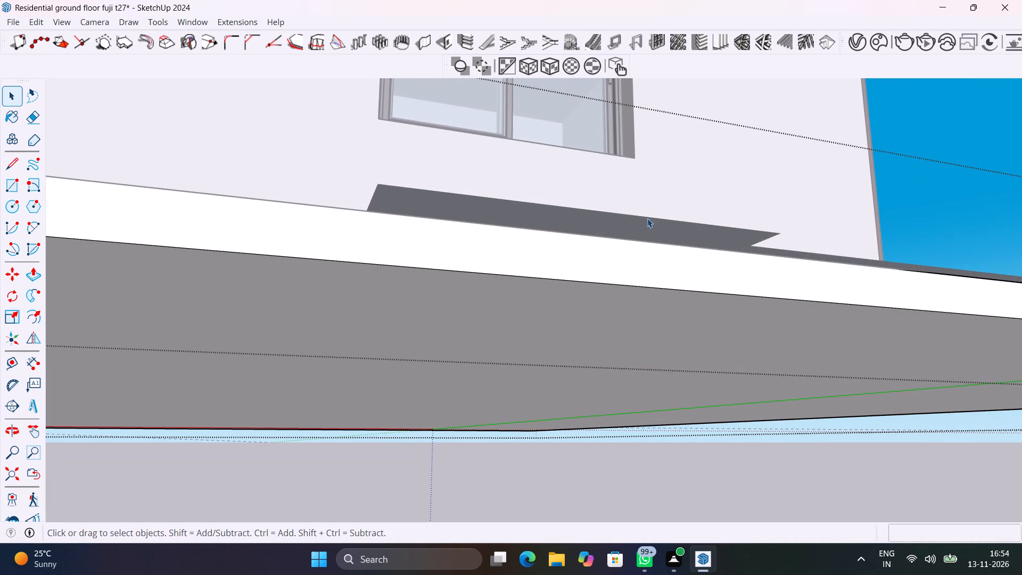
{"action": "left_click", "coordinate": [647, 227]}
{"action": "double_click", "coordinate": [647, 227]}
{"action": "left_click", "coordinate": [613, 224]}
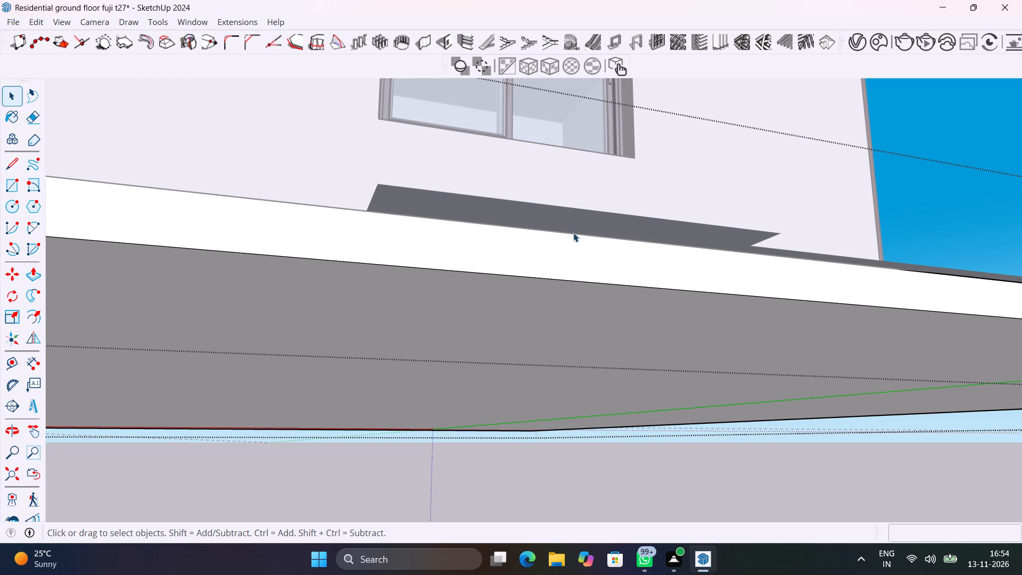
{"action": "middle_click_drag", "start_coordinate": [579, 234], "coordinate": [738, 391]}
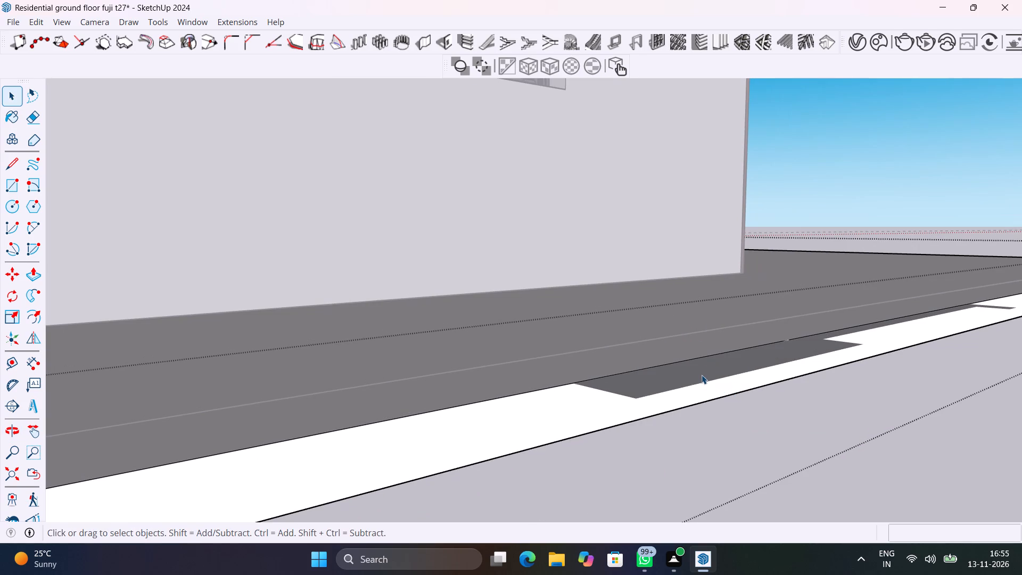
{"action": "left_click", "coordinate": [702, 375]}
{"action": "left_click", "coordinate": [702, 376]}
{"action": "middle_click_drag", "start_coordinate": [706, 380], "coordinate": [790, 477]}
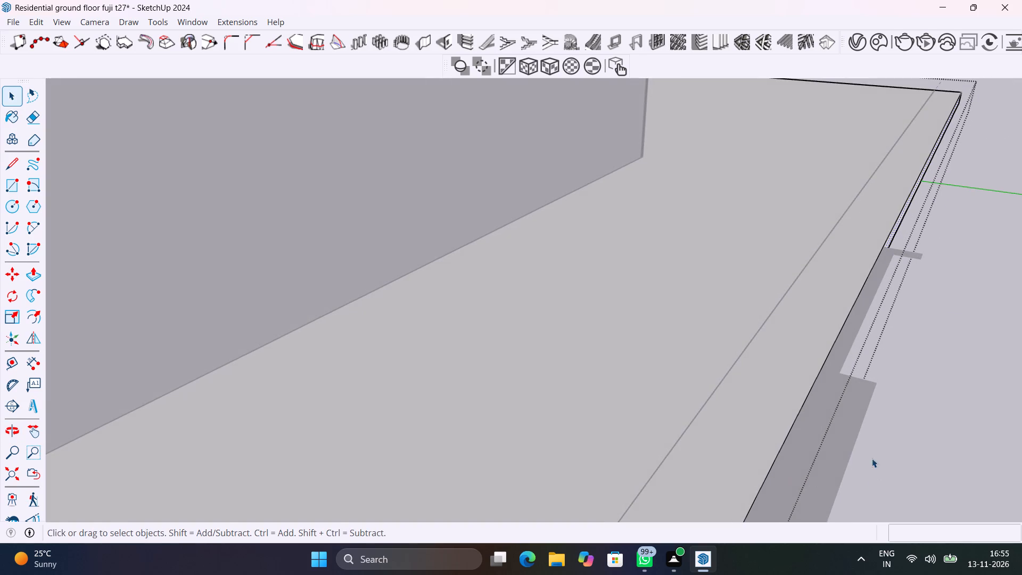
{"action": "double_click", "coordinate": [854, 417]}
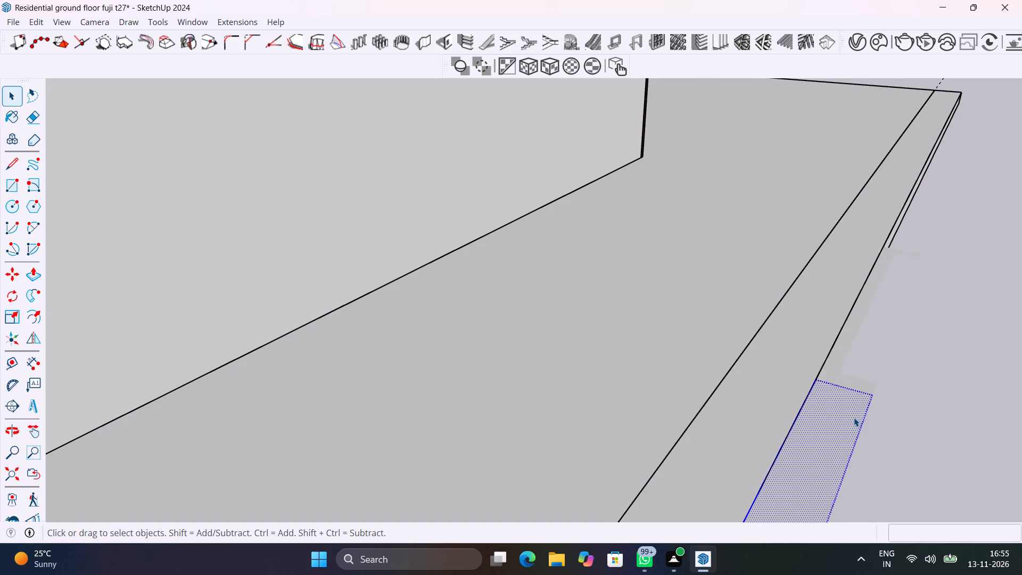
{"action": "key", "text": "Delete"}
Delete the next leftover face fragment sticking out past the slab's long edge.
{"action": "left_click", "coordinate": [818, 390]}
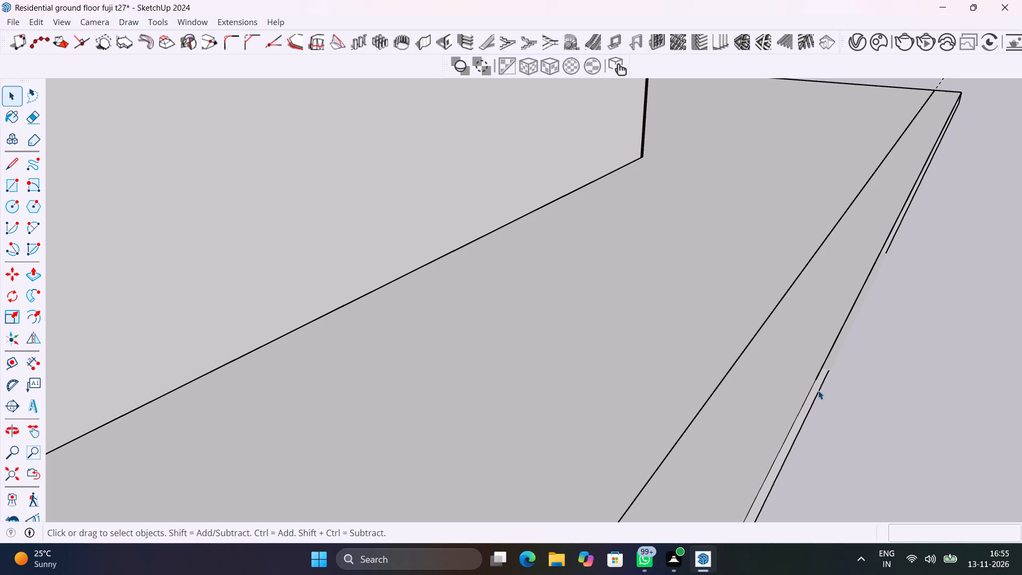
{"action": "left_click", "coordinate": [820, 391]}
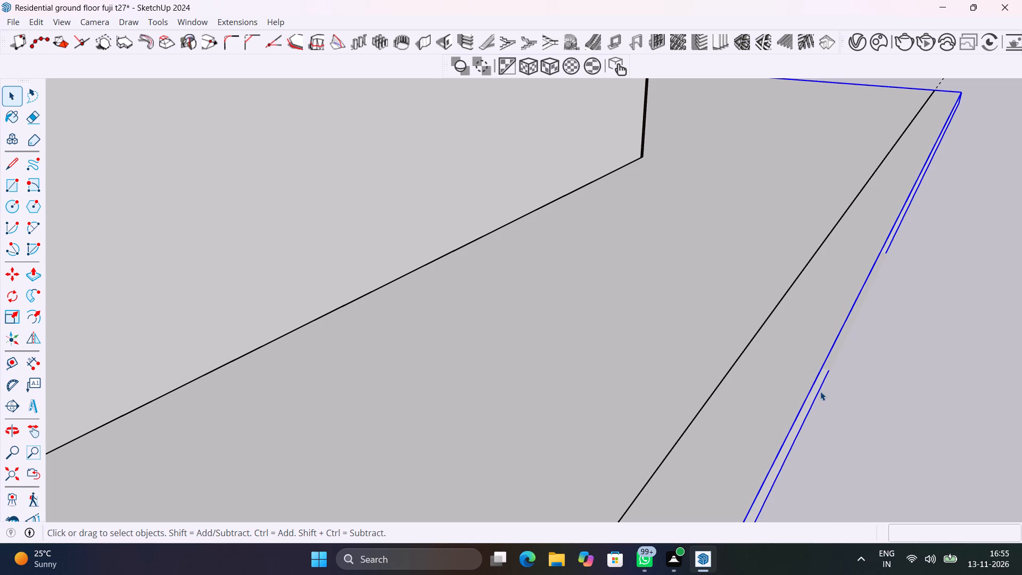
{"action": "left_click", "coordinate": [820, 384]}
{"action": "left_click", "coordinate": [821, 387]}
{"action": "double_click", "coordinate": [821, 387]}
{"action": "left_click", "coordinate": [821, 387]}
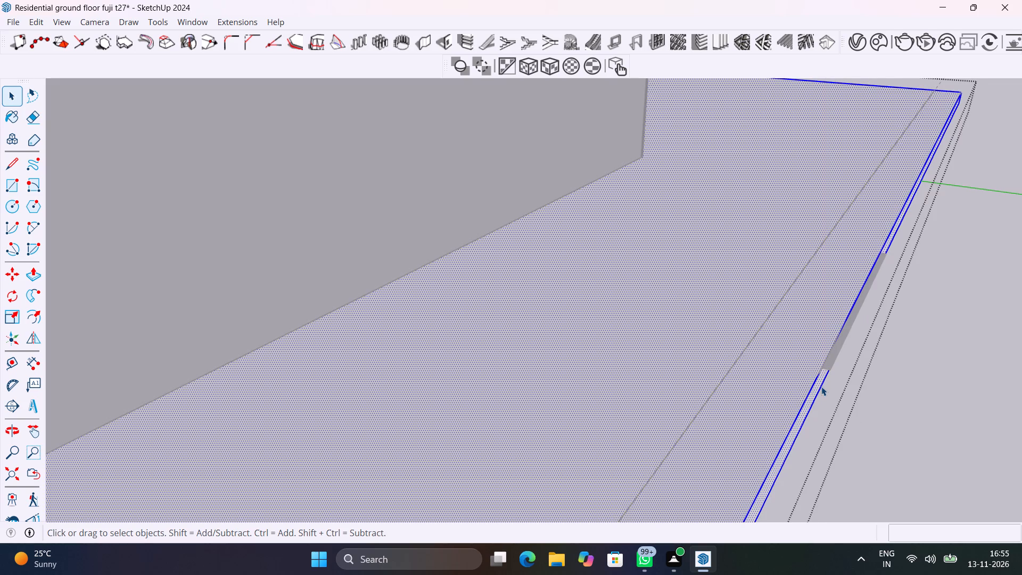
{"action": "left_click", "coordinate": [821, 387]}
{"action": "middle_click_drag", "start_coordinate": [896, 412], "coordinate": [843, 316]}
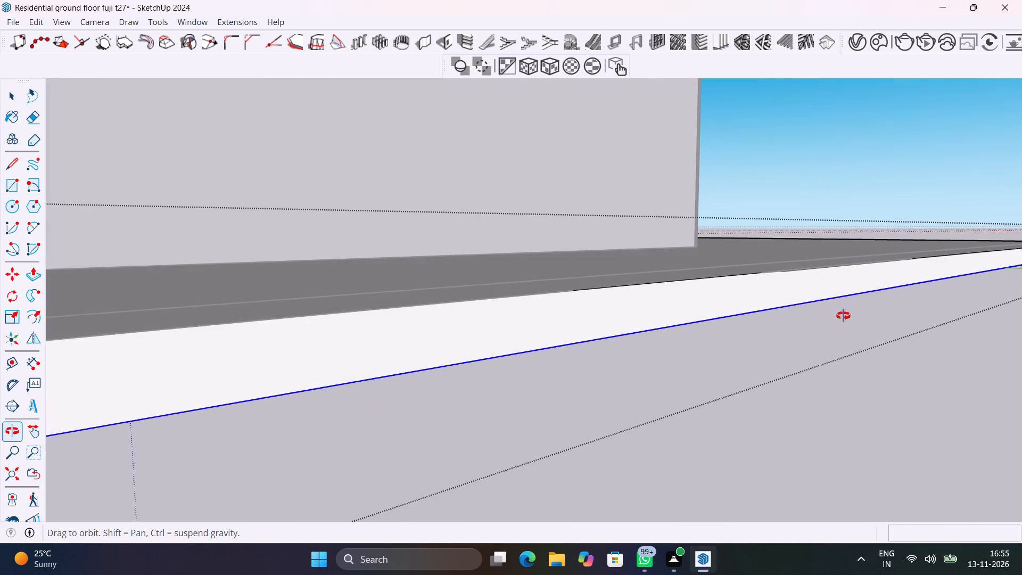
{"action": "middle_click_drag", "start_coordinate": [843, 316], "coordinate": [930, 384]}
{"action": "scroll", "coordinate": [832, 309], "scroll_direction": "up", "scroll_amount": 9}
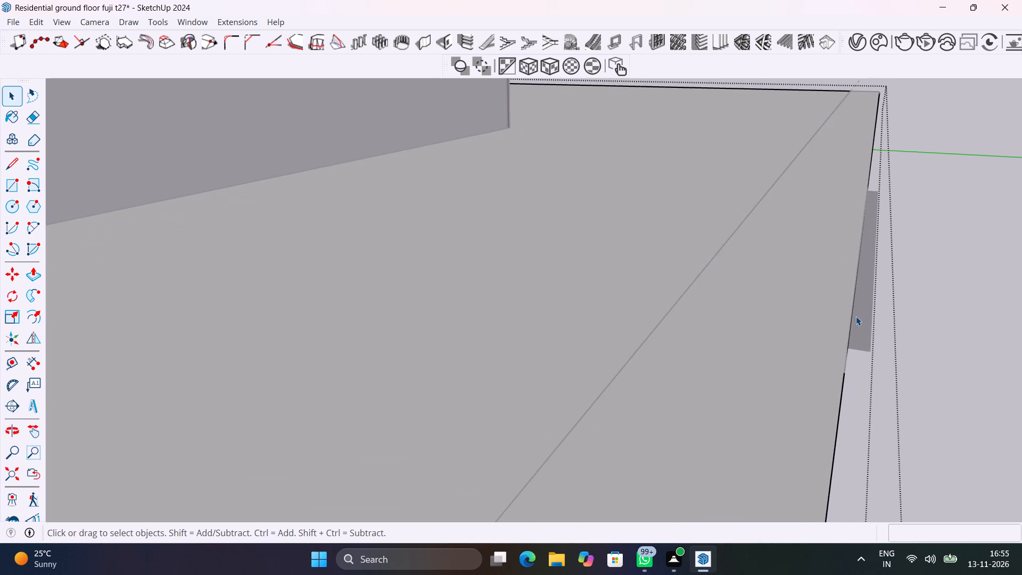
{"action": "left_click", "coordinate": [866, 326]}
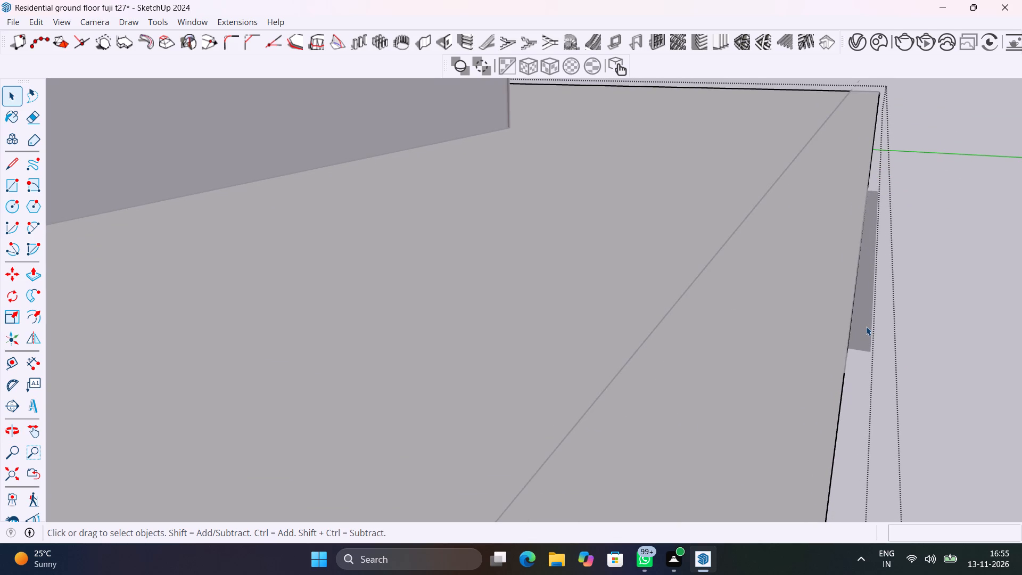
{"action": "double_click", "coordinate": [866, 326]}
{"action": "left_click", "coordinate": [867, 318]}
{"action": "left_click", "coordinate": [944, 317]}
{"action": "left_click", "coordinate": [867, 338]}
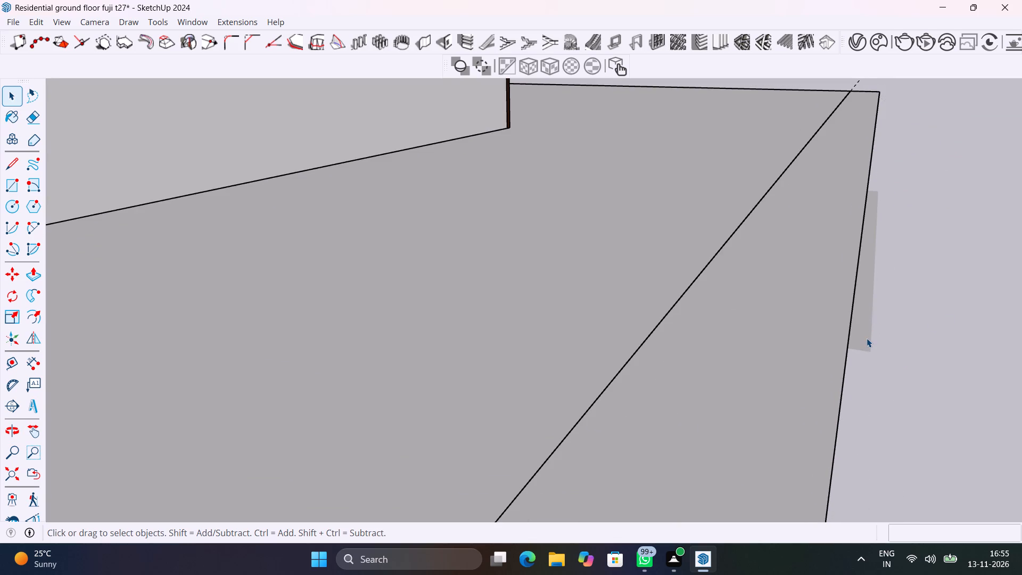
{"action": "key", "text": "Delete"}
Delete the remaining loose face sliver running along the outside of the slab's long edge.
{"action": "left_click", "coordinate": [810, 301]}
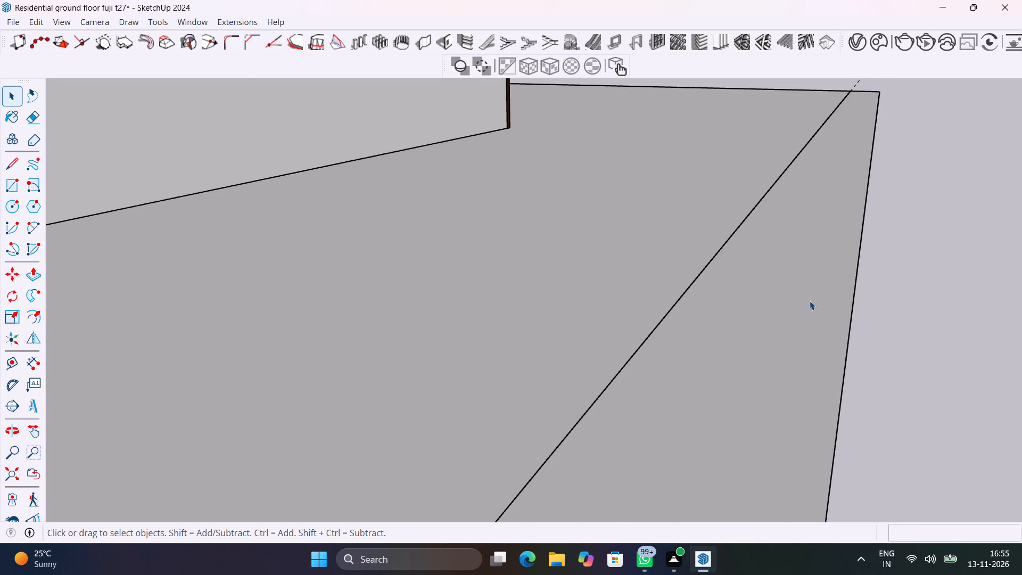
{"action": "scroll", "coordinate": [810, 301], "scroll_direction": "down", "scroll_amount": 8}
{"action": "scroll", "coordinate": [810, 300], "scroll_direction": "down", "scroll_amount": 20}
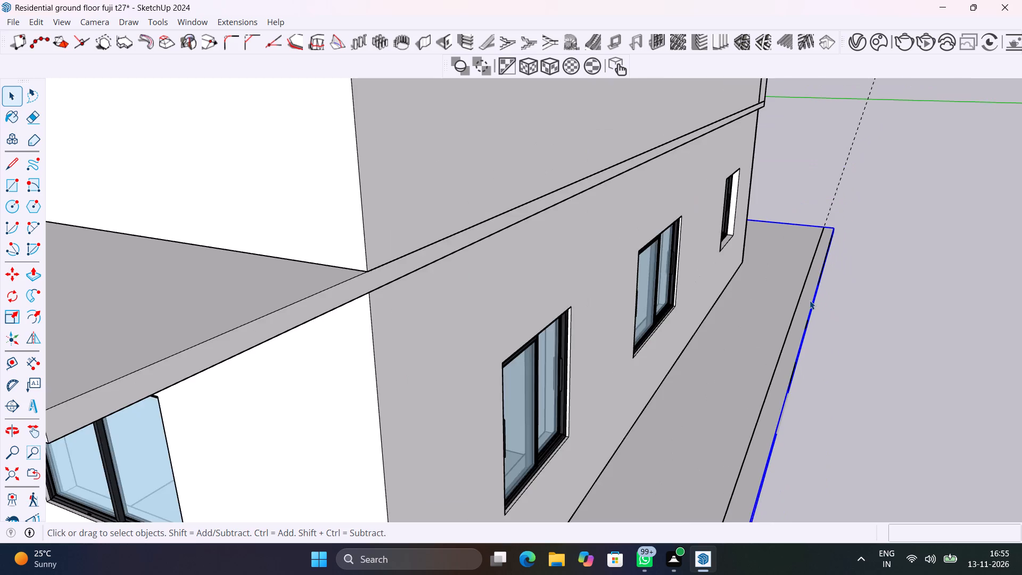
{"action": "double_click", "coordinate": [810, 300]}
{"action": "left_click", "coordinate": [810, 300]}
{"action": "scroll", "coordinate": [787, 392], "scroll_direction": "up", "scroll_amount": 11}
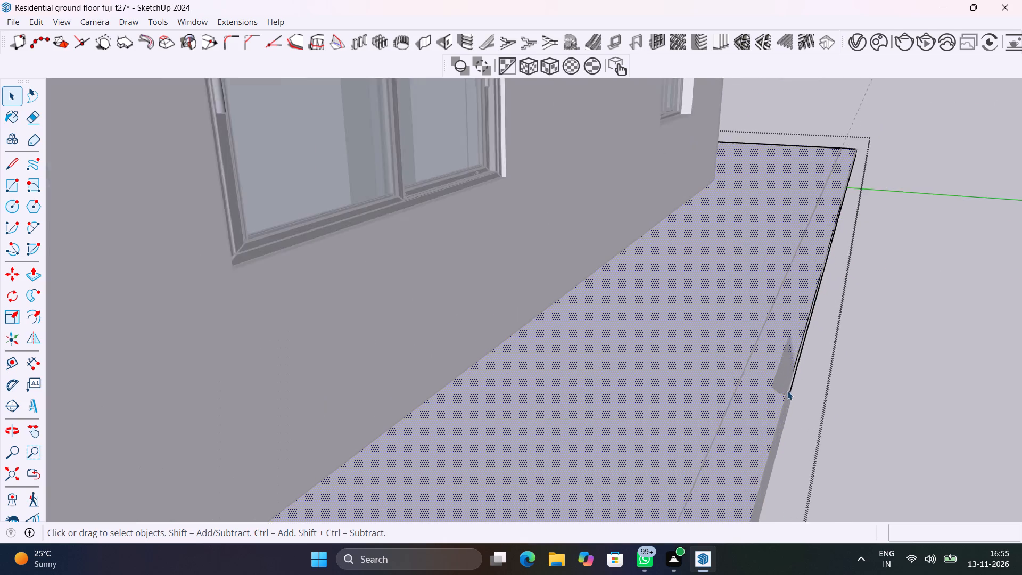
{"action": "scroll", "coordinate": [781, 374], "scroll_direction": "up", "scroll_amount": 12}
{"action": "left_click", "coordinate": [794, 390]}
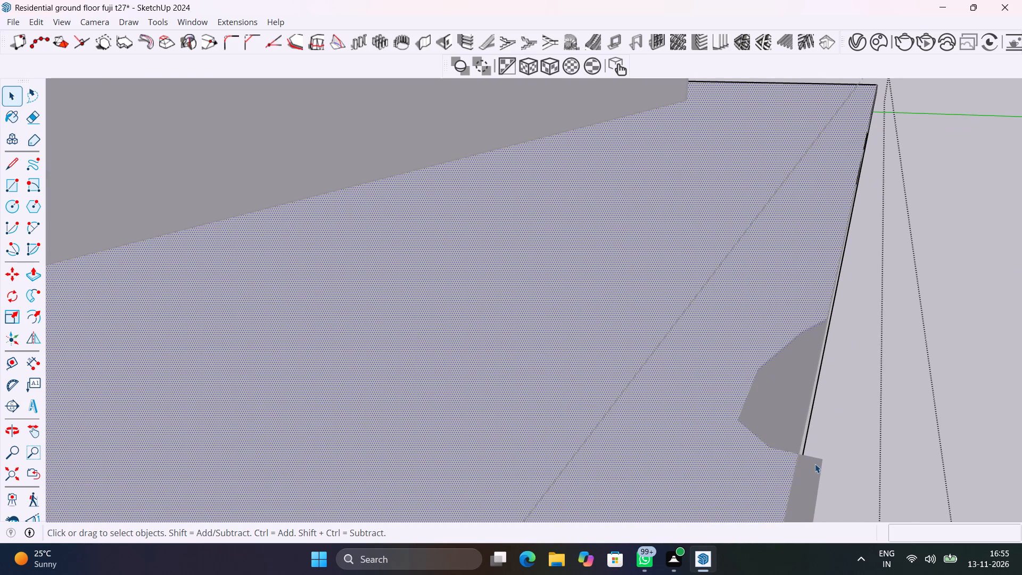
{"action": "left_click", "coordinate": [815, 465]}
{"action": "triple_click", "coordinate": [815, 465]}
{"action": "scroll", "coordinate": [805, 410], "scroll_direction": "down", "scroll_amount": 16}
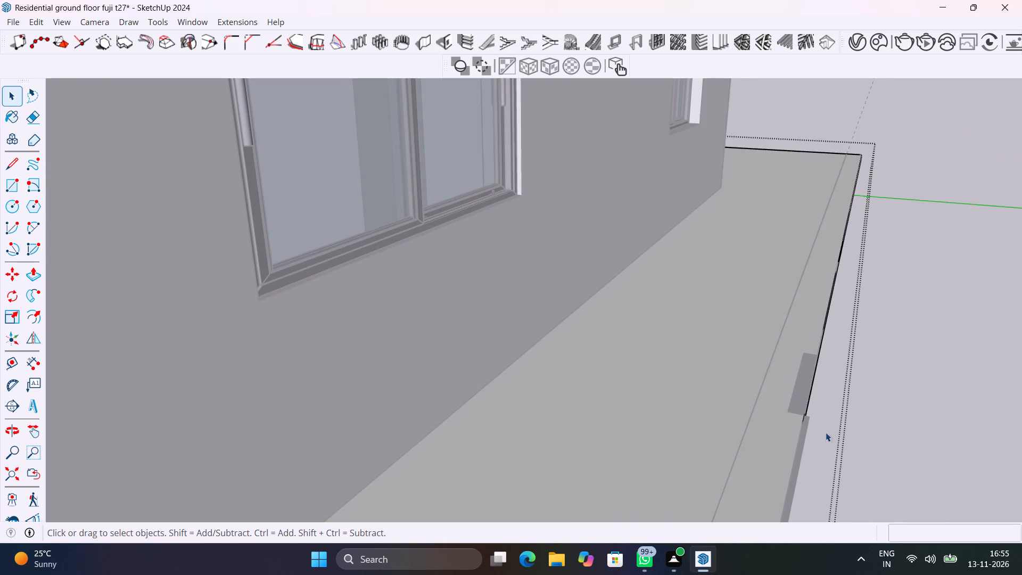
{"action": "left_click", "coordinate": [898, 418]}
{"action": "left_click", "coordinate": [804, 443]}
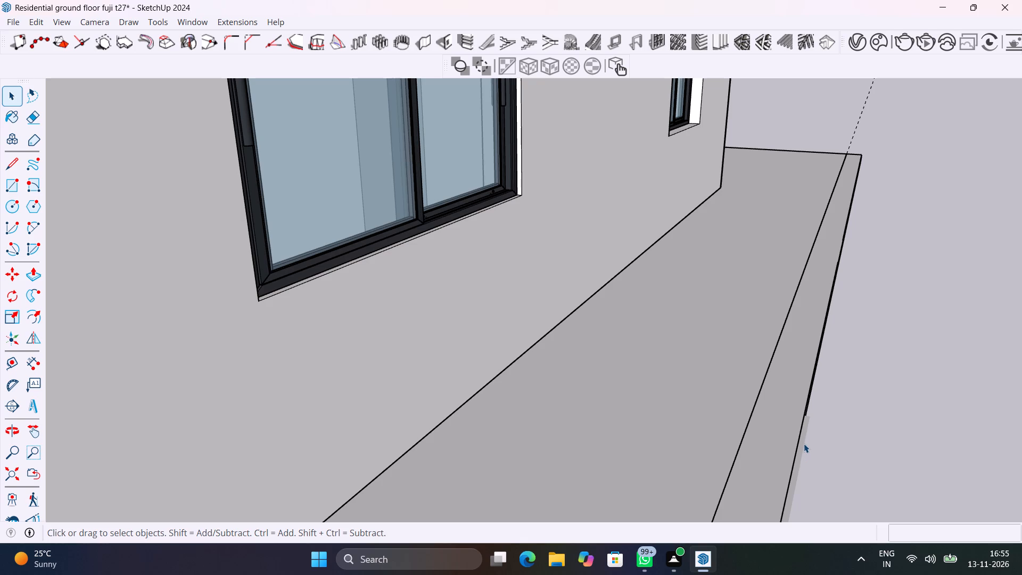
{"action": "key", "text": "Delete"}
Inspect the slab group's long edge for remaining fragments and check the whole slab from the front.
{"action": "scroll", "coordinate": [805, 343], "scroll_direction": "down", "scroll_amount": 15}
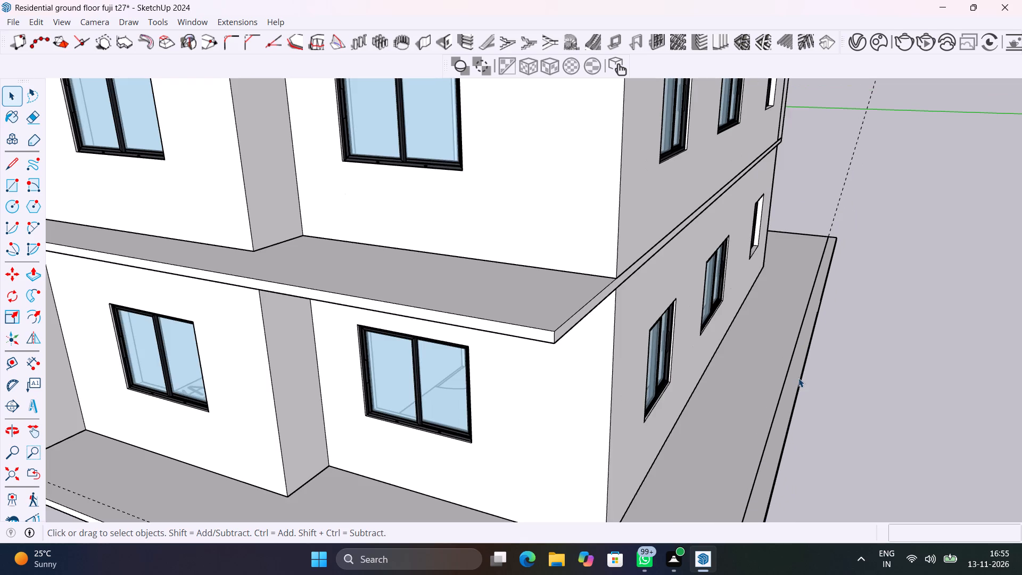
{"action": "left_click", "coordinate": [798, 378]}
{"action": "scroll", "coordinate": [798, 378], "scroll_direction": "up", "scroll_amount": 11}
{"action": "double_click", "coordinate": [798, 377]}
{"action": "scroll", "coordinate": [798, 377], "scroll_direction": "down", "scroll_amount": 4}
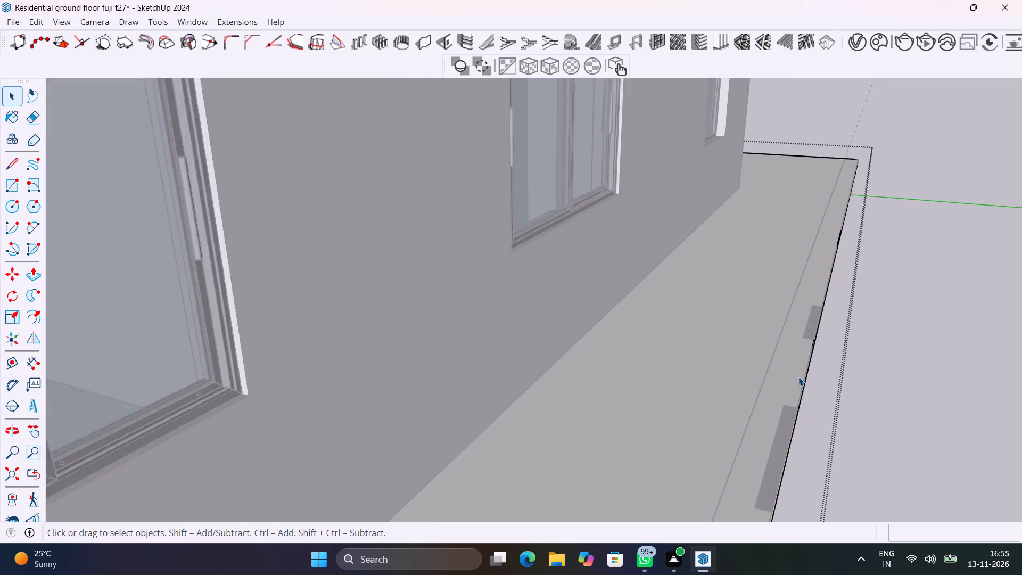
{"action": "scroll", "coordinate": [798, 377], "scroll_direction": "down", "scroll_amount": 20}
{"action": "scroll", "coordinate": [794, 408], "scroll_direction": "up", "scroll_amount": 20}
{"action": "scroll", "coordinate": [794, 408], "scroll_direction": "up", "scroll_amount": 2}
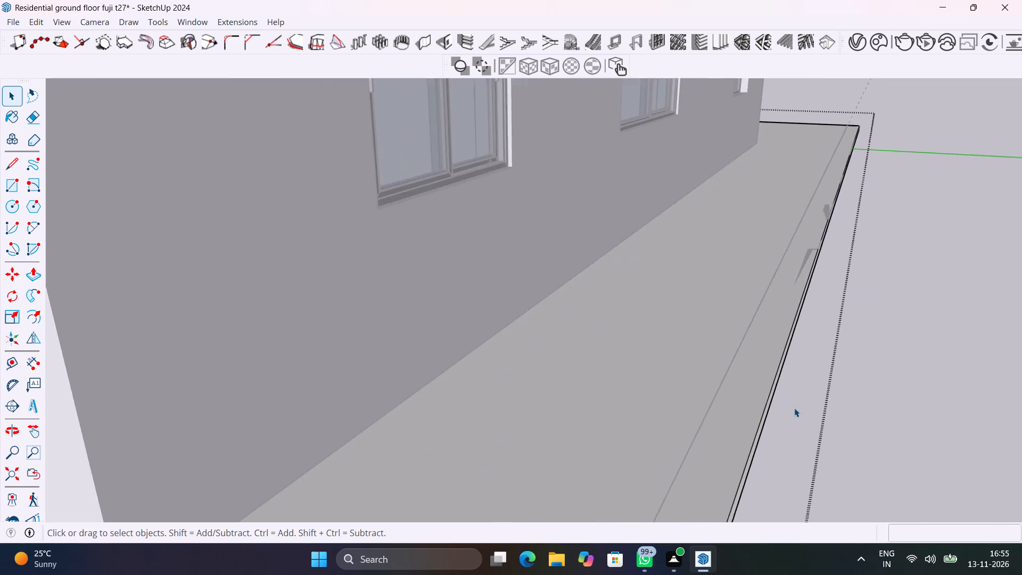
{"action": "scroll", "coordinate": [794, 408], "scroll_direction": "up", "scroll_amount": 9}
{"action": "middle_click_drag", "start_coordinate": [833, 344], "coordinate": [416, 382]}
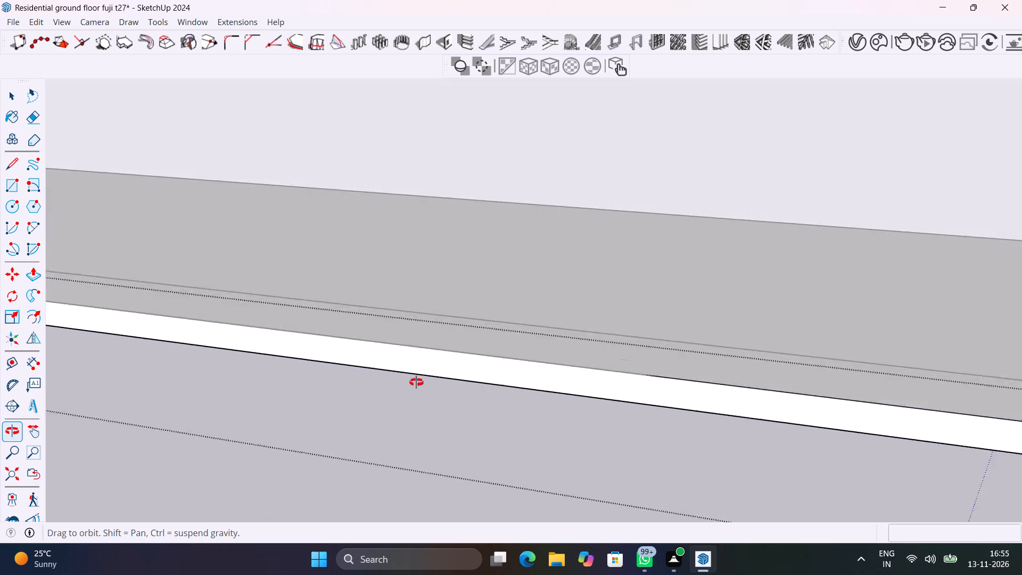
{"action": "middle_click_drag", "start_coordinate": [416, 382], "coordinate": [234, 437]}
{"action": "scroll", "coordinate": [256, 439], "scroll_direction": "down", "scroll_amount": 13}
{"action": "left_click", "coordinate": [230, 438]}
{"action": "scroll", "coordinate": [228, 428], "scroll_direction": "down", "scroll_amount": 7}
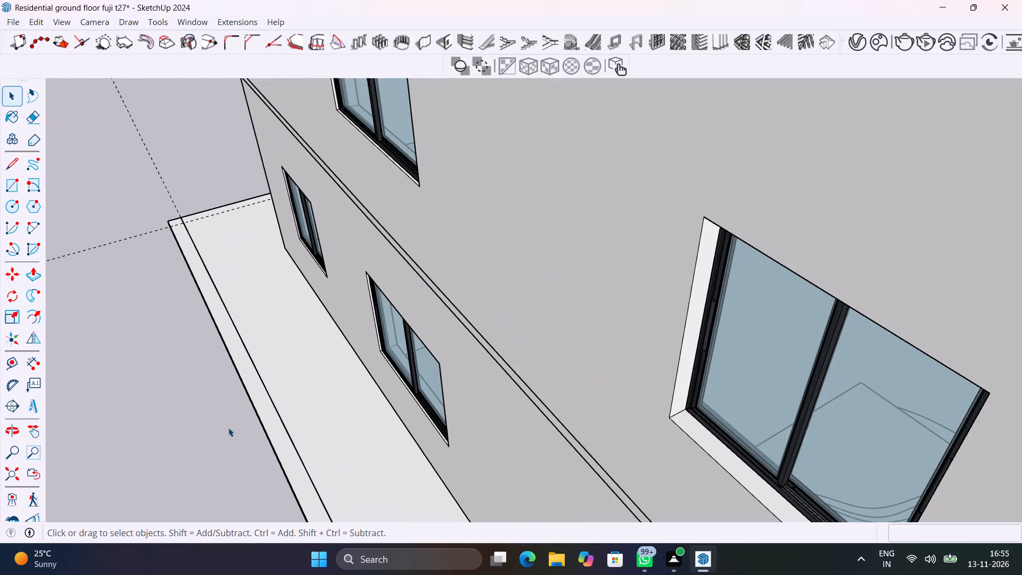
{"action": "middle_click_drag", "start_coordinate": [225, 427], "coordinate": [256, 309]}
{"action": "left_click", "coordinate": [189, 392]}
{"action": "scroll", "coordinate": [195, 390], "scroll_direction": "down", "scroll_amount": 9}
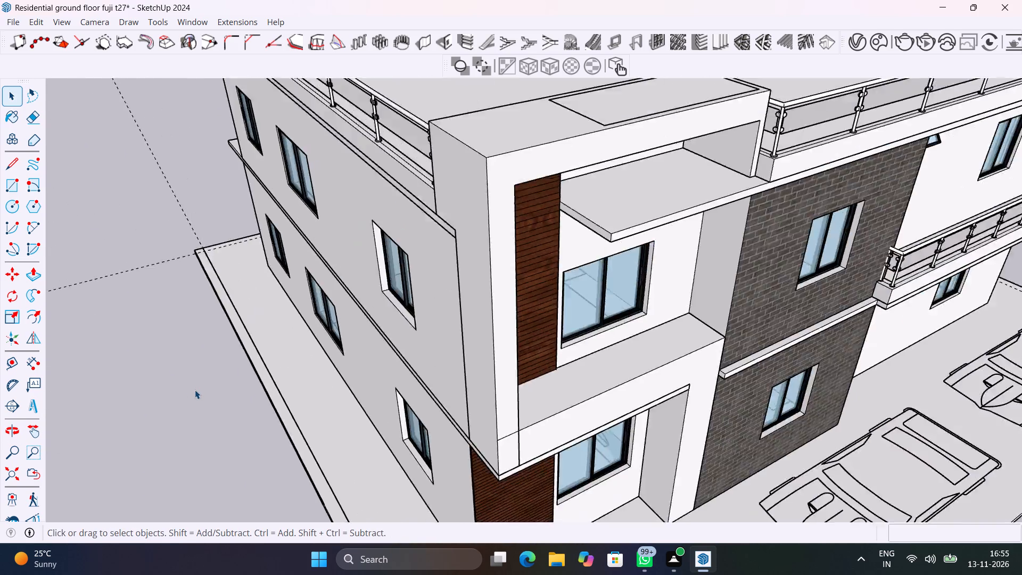
{"action": "scroll", "coordinate": [195, 390], "scroll_direction": "down", "scroll_amount": 9}
{"action": "middle_click_drag", "start_coordinate": [221, 411], "coordinate": [332, 271], "text": "shift"}
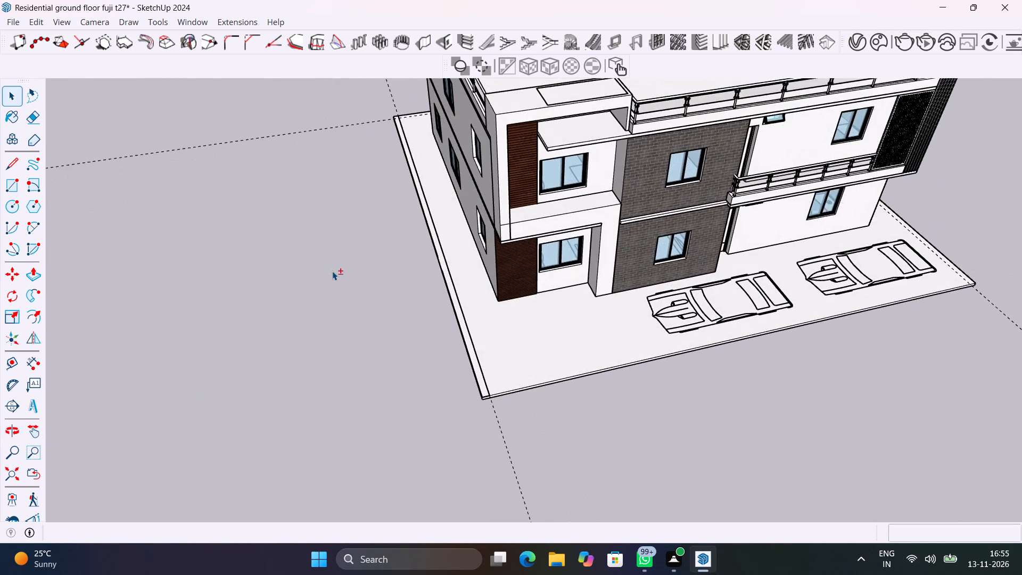
Place a guide parallel to the strip's inner edge on the slab, plus a second guide 9" farther toward the house.
{"action": "key", "text": "r"}
{"action": "scroll", "coordinate": [412, 121], "scroll_direction": "up", "scroll_amount": 9}
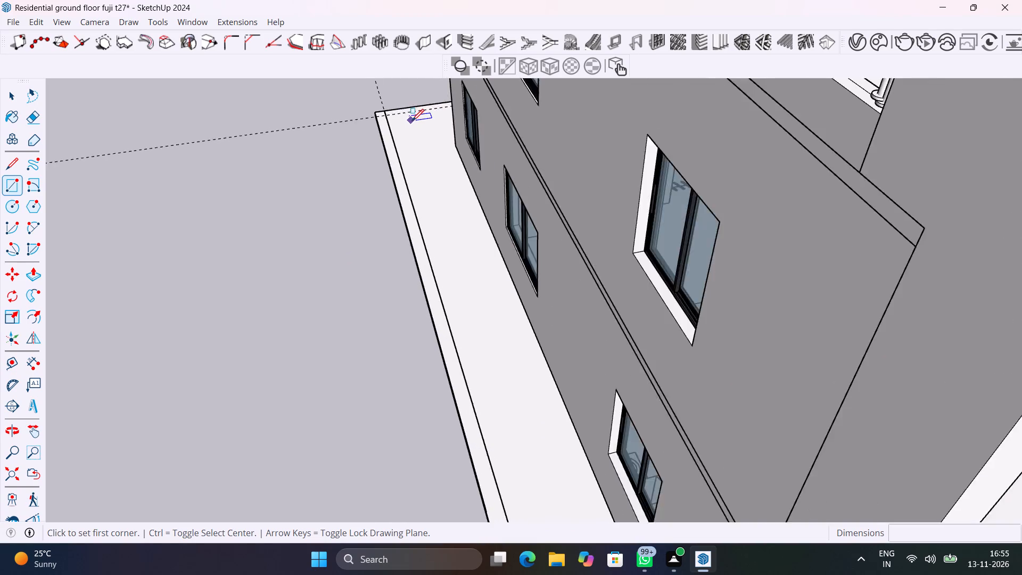
{"action": "scroll", "coordinate": [412, 121], "scroll_direction": "up", "scroll_amount": 4}
{"action": "key", "text": "space"}
{"action": "key", "text": "t"}
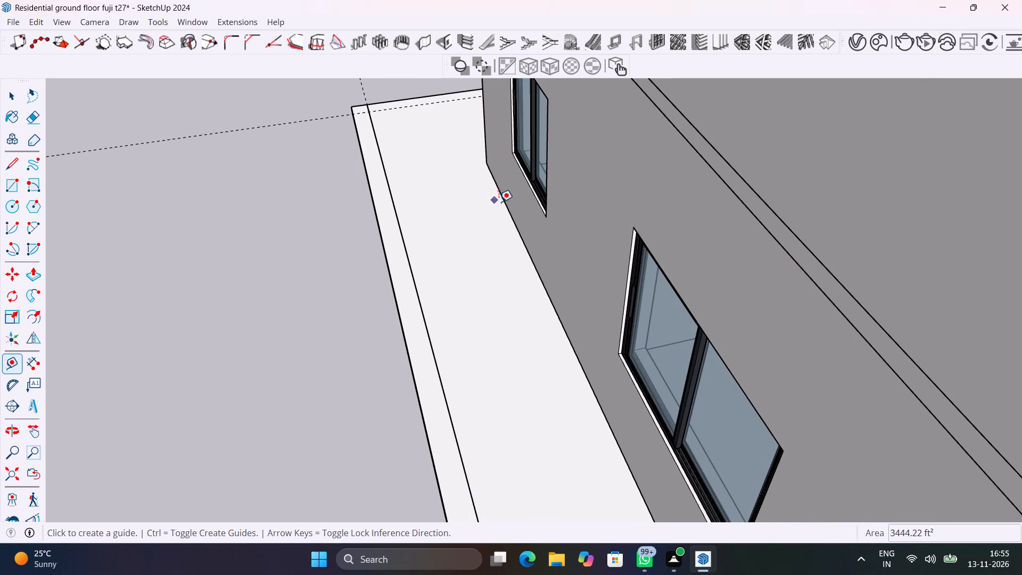
{"action": "left_click", "coordinate": [401, 237]}
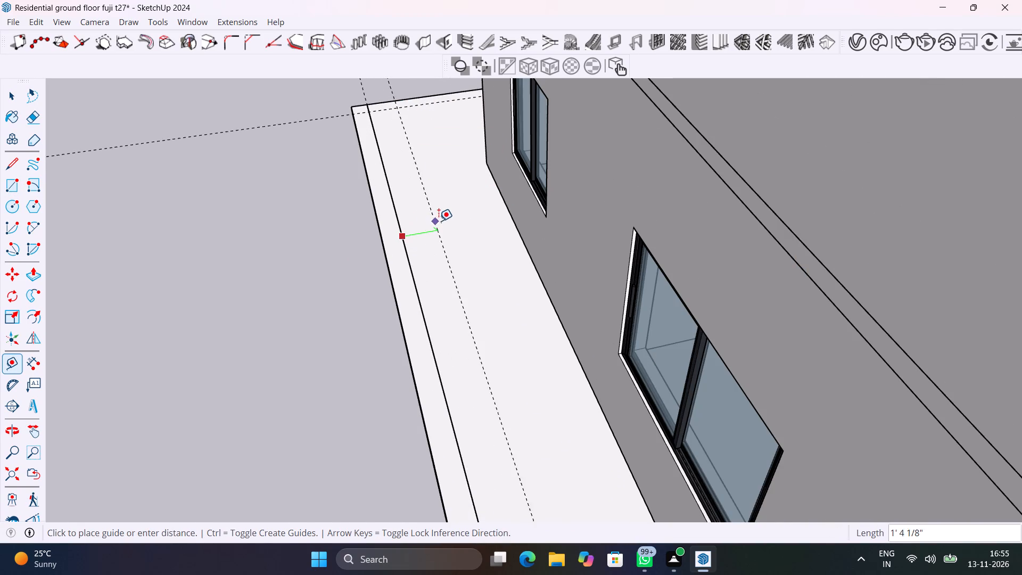
{"action": "left_click", "coordinate": [448, 220]}
{"action": "left_click", "coordinate": [447, 218]}
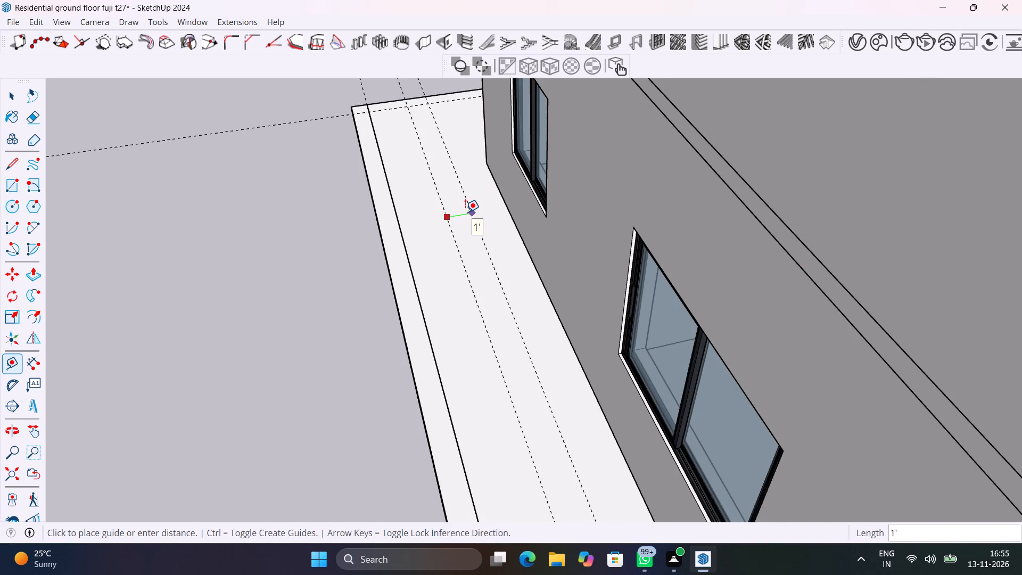
{"action": "type", "text": "9\""}
{"action": "key", "text": "Return"}
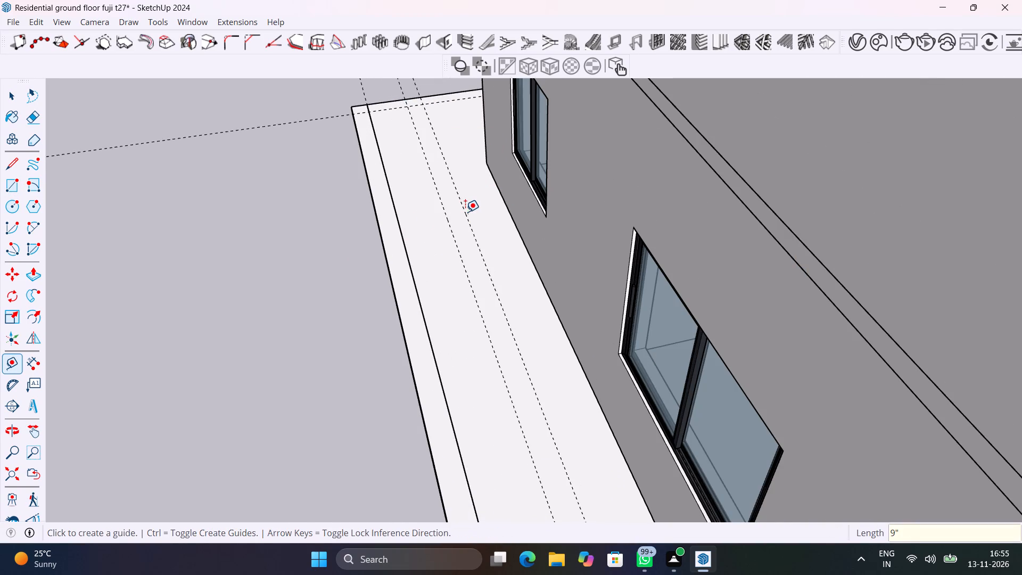
Draw a 58' by 9" rectangle on the slab between the two parallel guides beside the house's side wall.
{"action": "key", "text": "space"}
{"action": "type", "text": "R"}
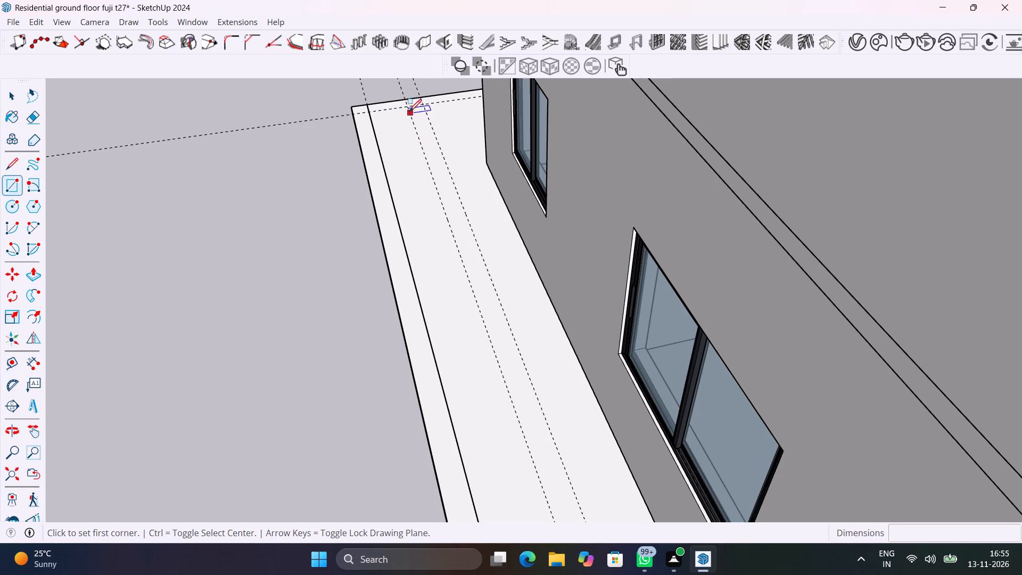
{"action": "left_click", "coordinate": [409, 106]}
{"action": "scroll", "coordinate": [430, 116], "scroll_direction": "down", "scroll_amount": 18}
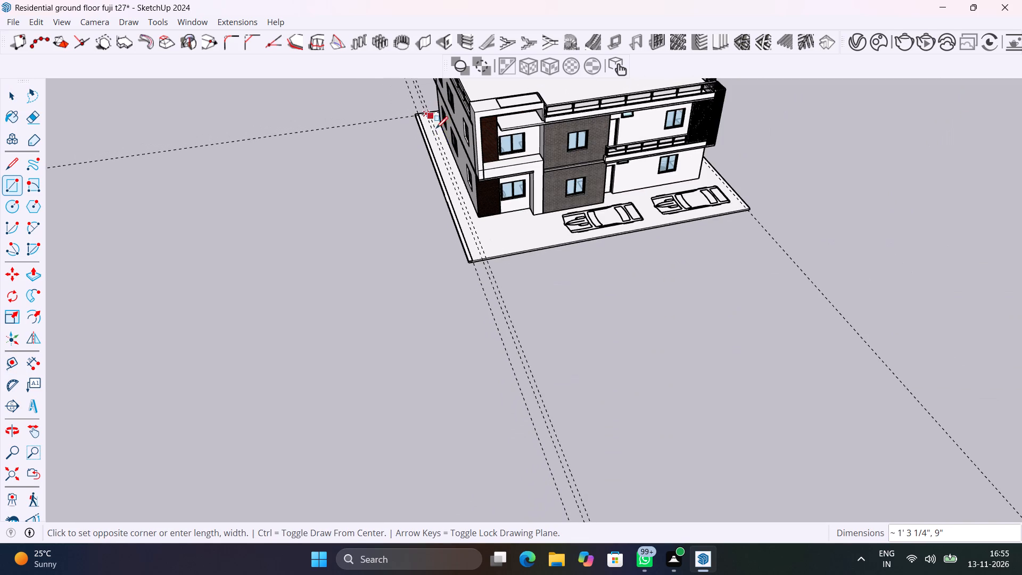
{"action": "scroll", "coordinate": [482, 259], "scroll_direction": "up", "scroll_amount": 14}
{"action": "scroll", "coordinate": [483, 257], "scroll_direction": "up", "scroll_amount": 7}
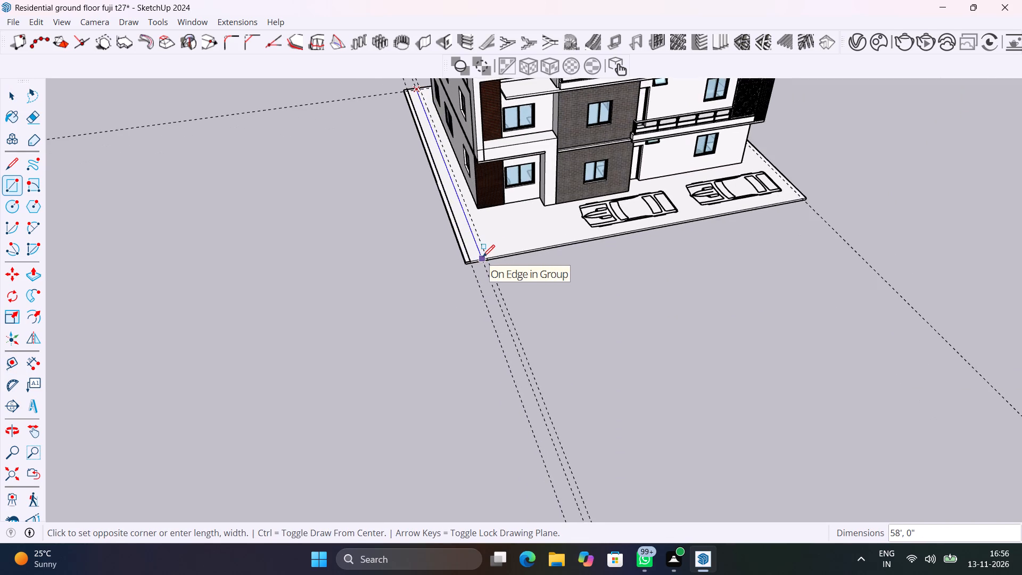
{"action": "scroll", "coordinate": [483, 256], "scroll_direction": "up", "scroll_amount": 13}
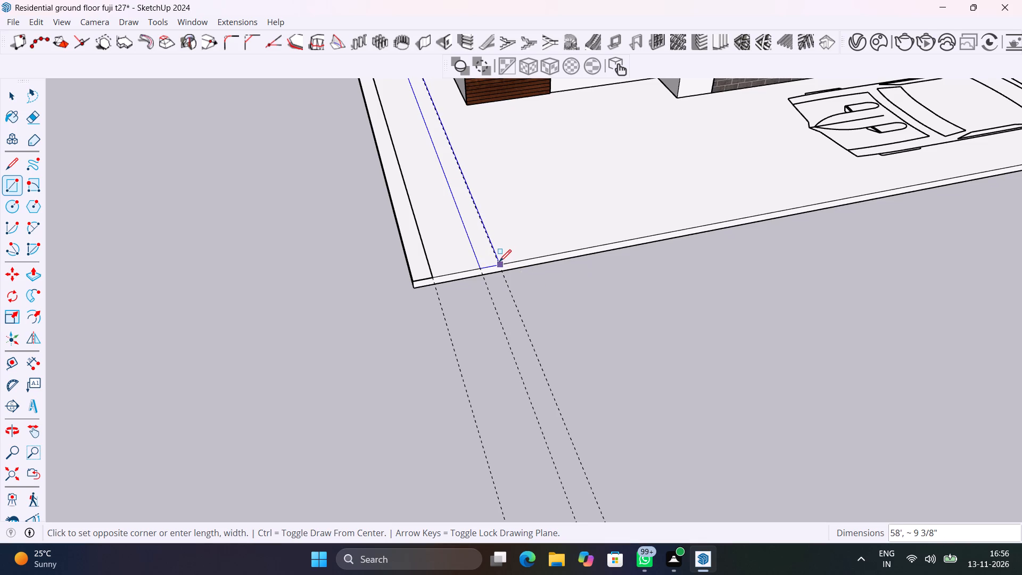
{"action": "scroll", "coordinate": [499, 261], "scroll_direction": "up", "scroll_amount": 15}
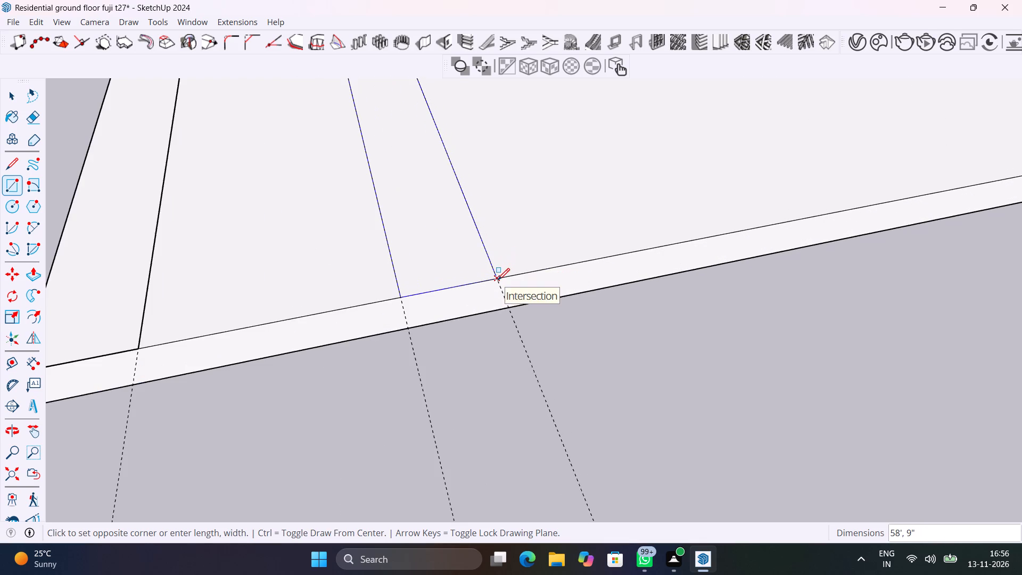
{"action": "left_click", "coordinate": [498, 280]}
Make the new rectangle's face and edges into a group.
{"action": "key", "text": "space"}
{"action": "double_click", "coordinate": [464, 255]}
{"action": "scroll", "coordinate": [464, 255], "scroll_direction": "down", "scroll_amount": 7}
{"action": "middle_click_drag", "start_coordinate": [464, 255], "coordinate": [534, 426], "text": "shift"}
{"action": "scroll", "coordinate": [525, 403], "scroll_direction": "down", "scroll_amount": 20}
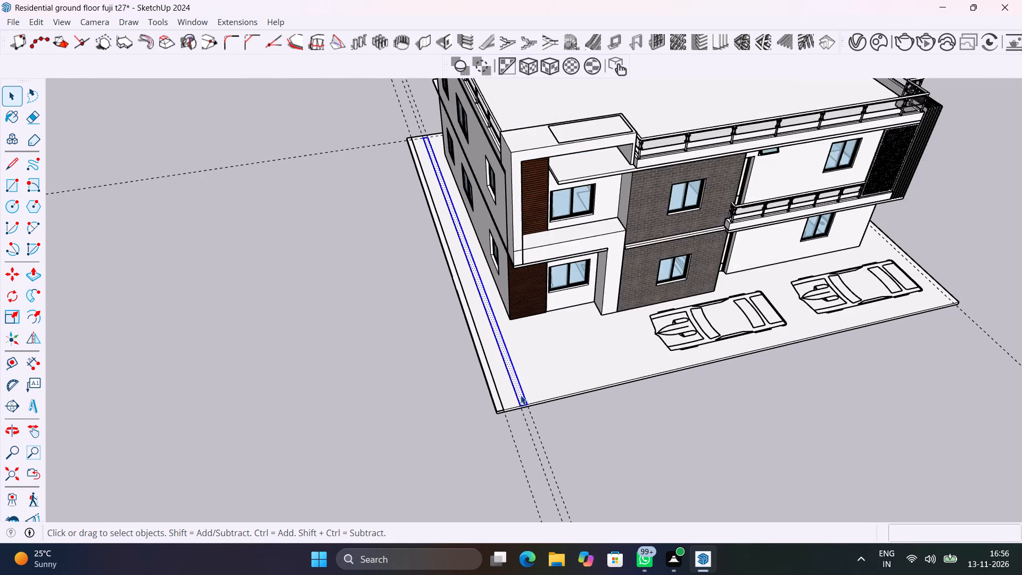
{"action": "scroll", "coordinate": [521, 395], "scroll_direction": "up", "scroll_amount": 10}
{"action": "right_click", "coordinate": [521, 396]}
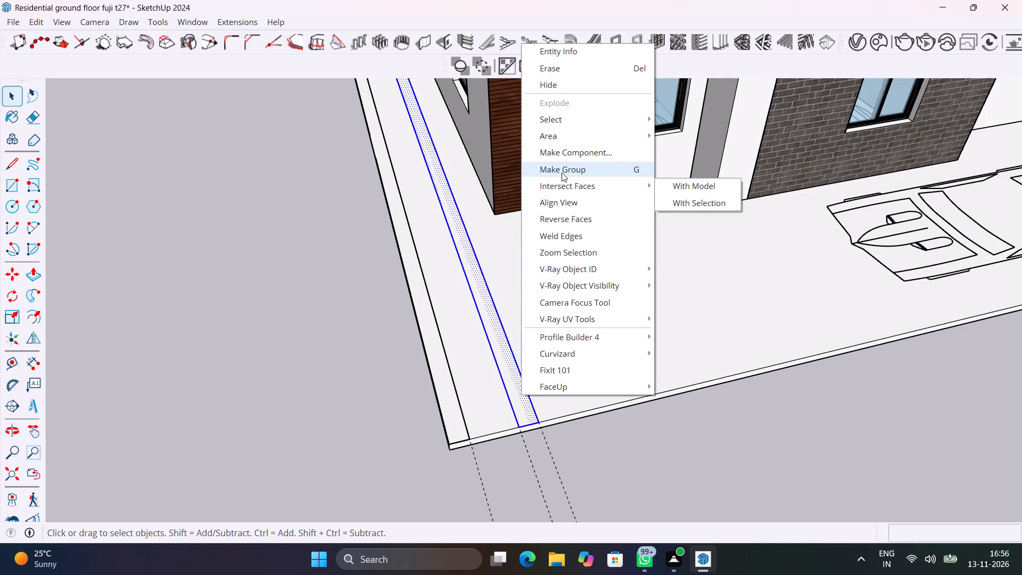
{"action": "left_click", "coordinate": [562, 172]}
Extrude the grouped side strip upward 3' to form a boundary wall, and exit the group.
{"action": "double_click", "coordinate": [517, 387]}
{"action": "left_click", "coordinate": [517, 387]}
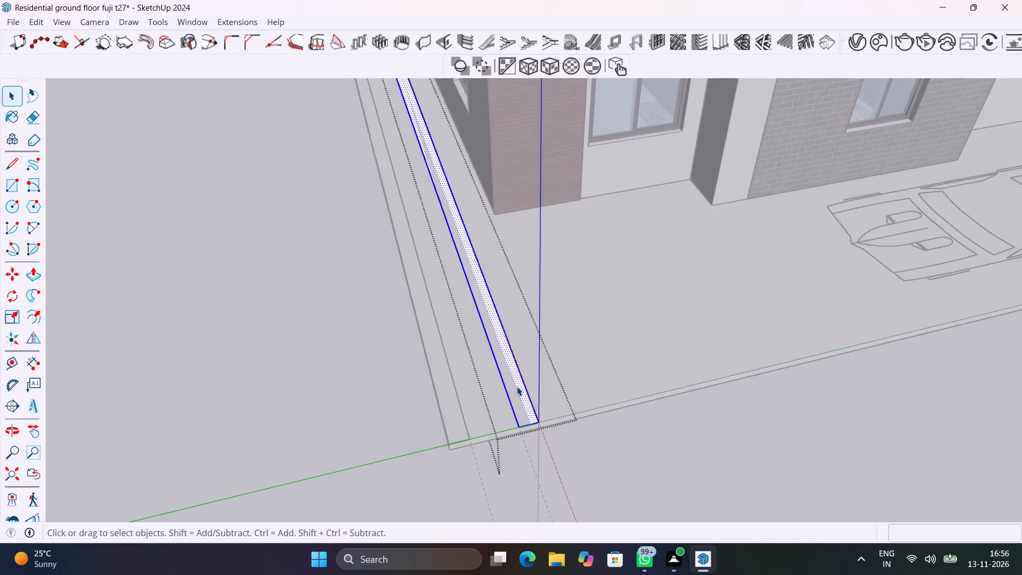
{"action": "left_click", "coordinate": [517, 387]}
{"action": "key", "text": "p"}
{"action": "left_click", "coordinate": [506, 362]}
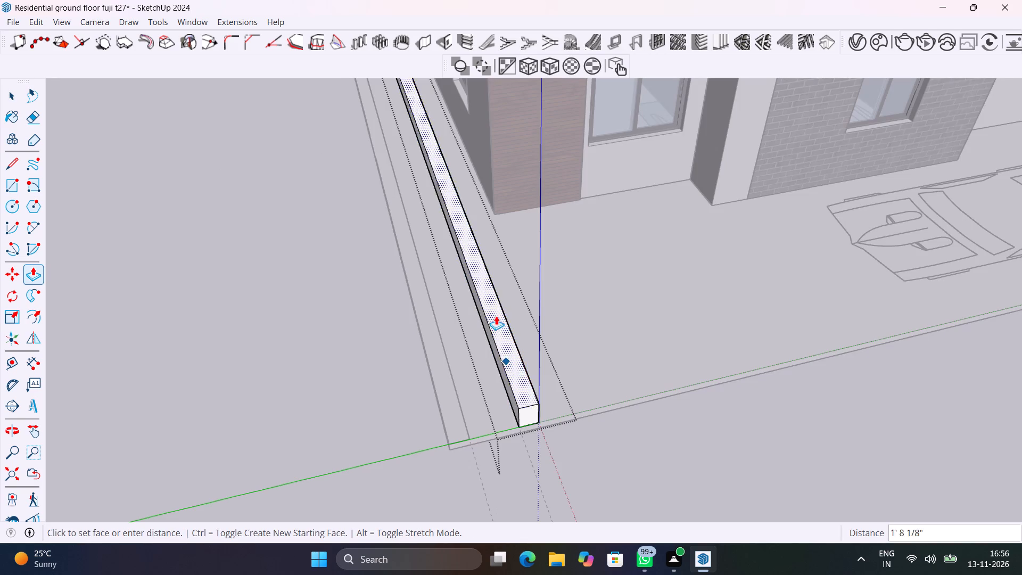
{"action": "scroll", "coordinate": [493, 293], "scroll_direction": "down", "scroll_amount": 15}
{"action": "middle_click_drag", "start_coordinate": [493, 293], "coordinate": [529, 357], "text": "shift"}
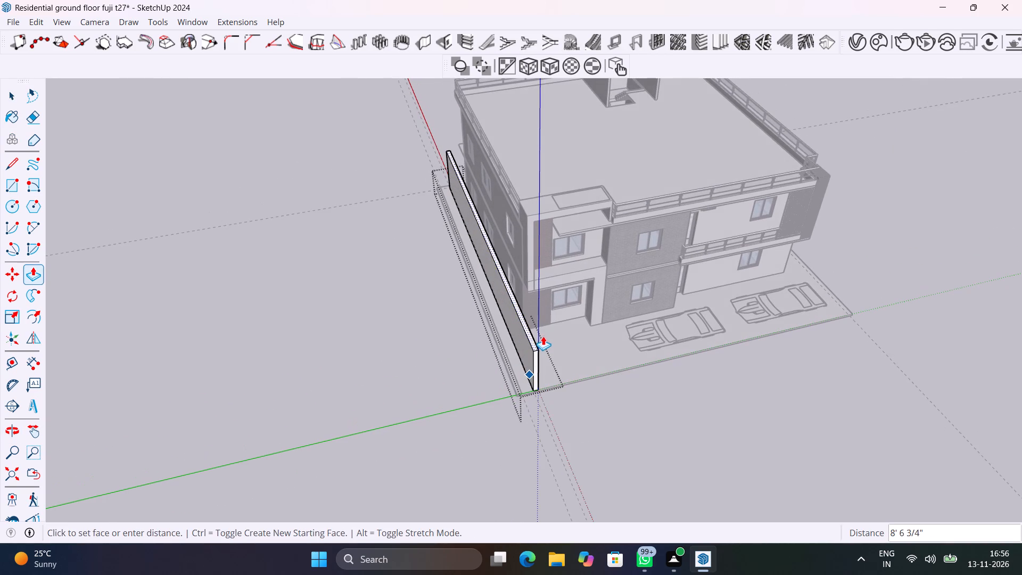
{"action": "key", "text": "3"}
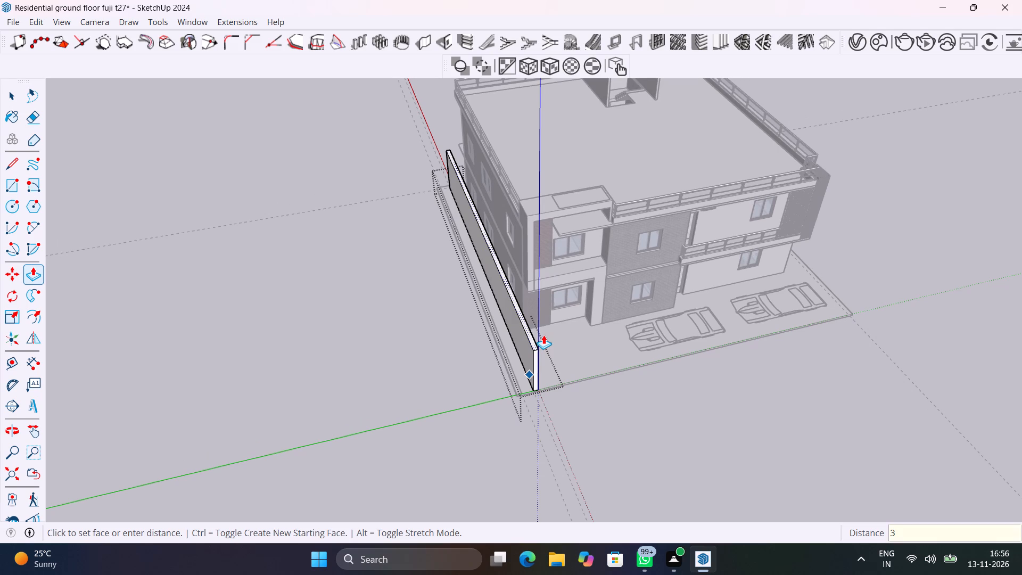
{"action": "key", "text": "apostrophe"}
{"action": "key", "text": "Return"}
{"action": "key", "text": "space"}
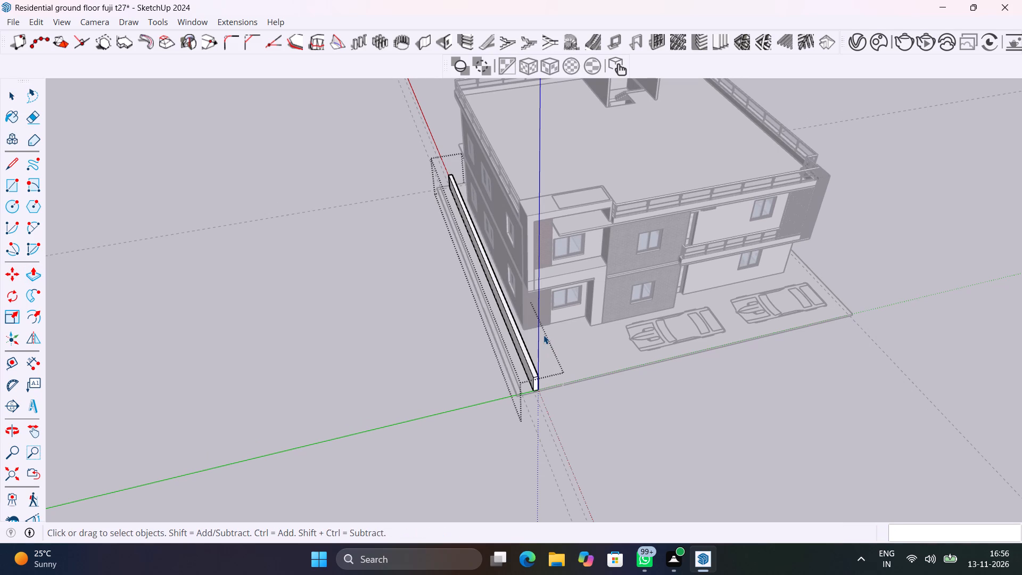
{"action": "left_click", "coordinate": [366, 383]}
Move the side boundary wall outward from its front bottom corner onto the slab's 9" edge strip.
{"action": "middle_click_drag", "start_coordinate": [489, 374], "coordinate": [508, 338]}
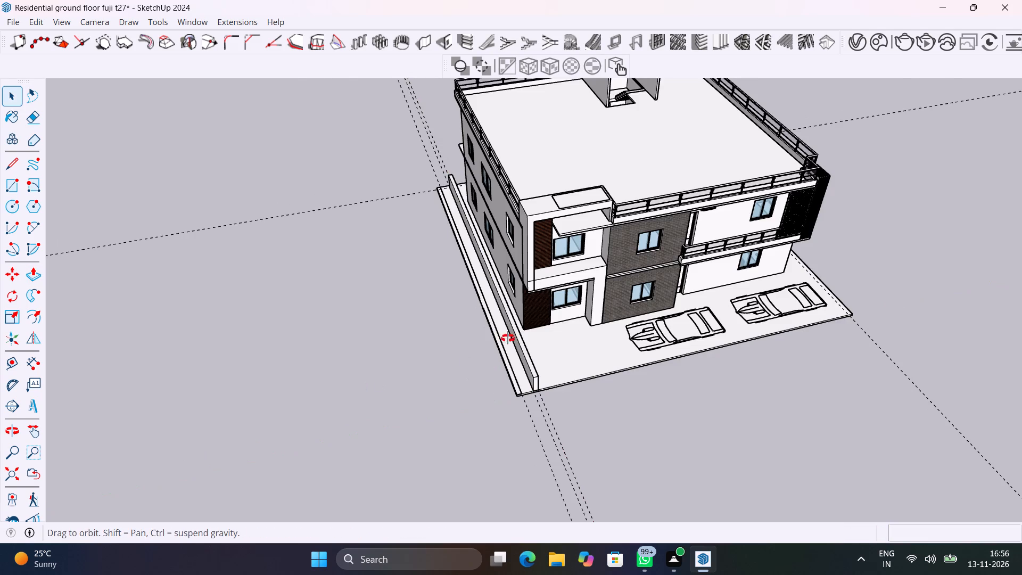
{"action": "middle_click_drag", "start_coordinate": [508, 338], "coordinate": [533, 323]}
{"action": "scroll", "coordinate": [546, 330], "scroll_direction": "up", "scroll_amount": 13}
{"action": "left_click", "coordinate": [628, 409]}
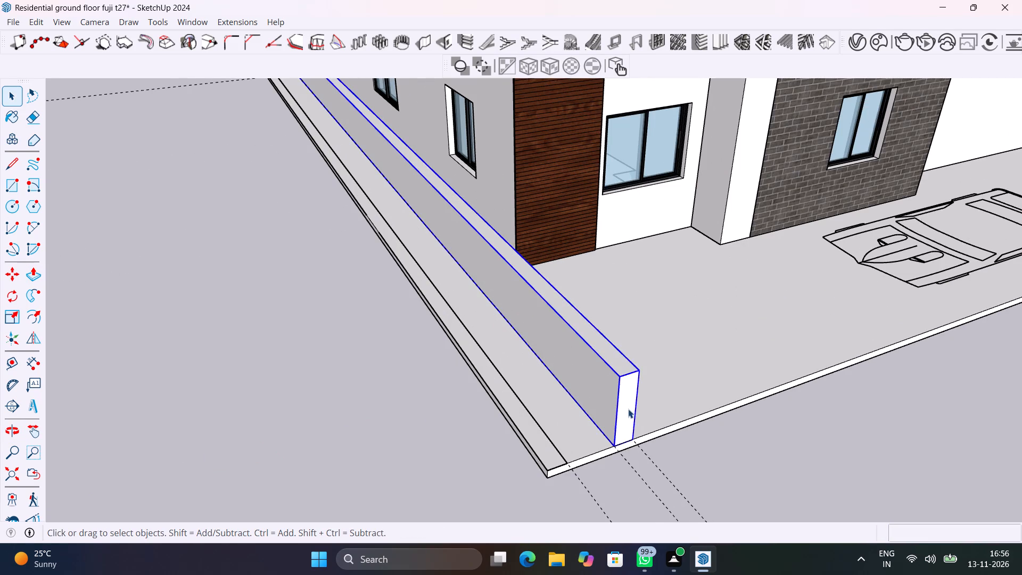
{"action": "key", "text": "m"}
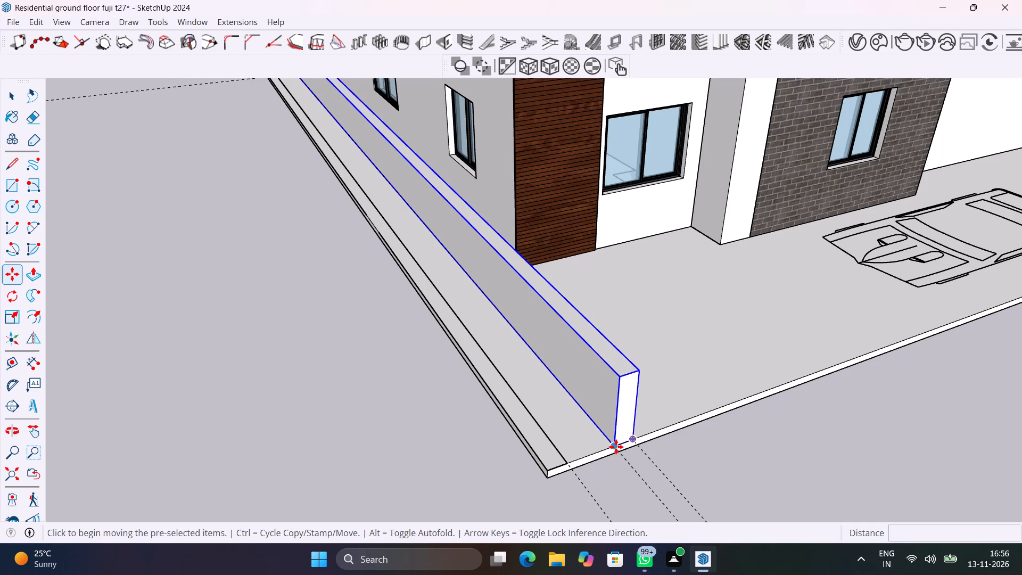
{"action": "left_click", "coordinate": [616, 447]}
{"action": "left_click", "coordinate": [551, 471]}
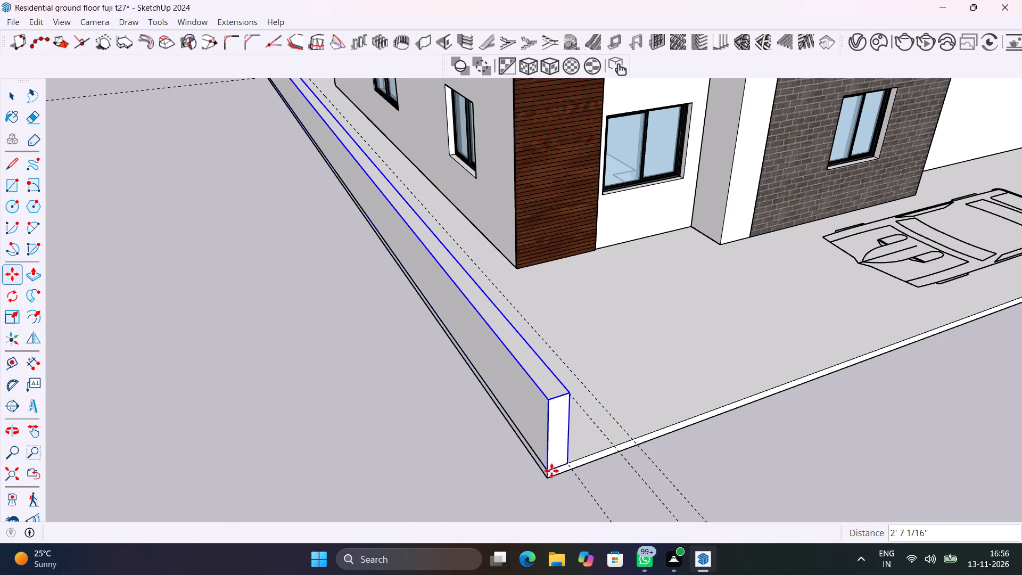
{"action": "left_click", "coordinate": [416, 464]}
{"action": "key", "text": "space"}
{"action": "left_click", "coordinate": [416, 464]}
Draw a 9" wide rectangle along the slab's rear edge, from the side wall's corner to the guide intersection at the opposite side.
{"action": "scroll", "coordinate": [410, 442], "scroll_direction": "down", "scroll_amount": 5}
{"action": "middle_click_drag", "start_coordinate": [410, 442], "coordinate": [317, 427]}
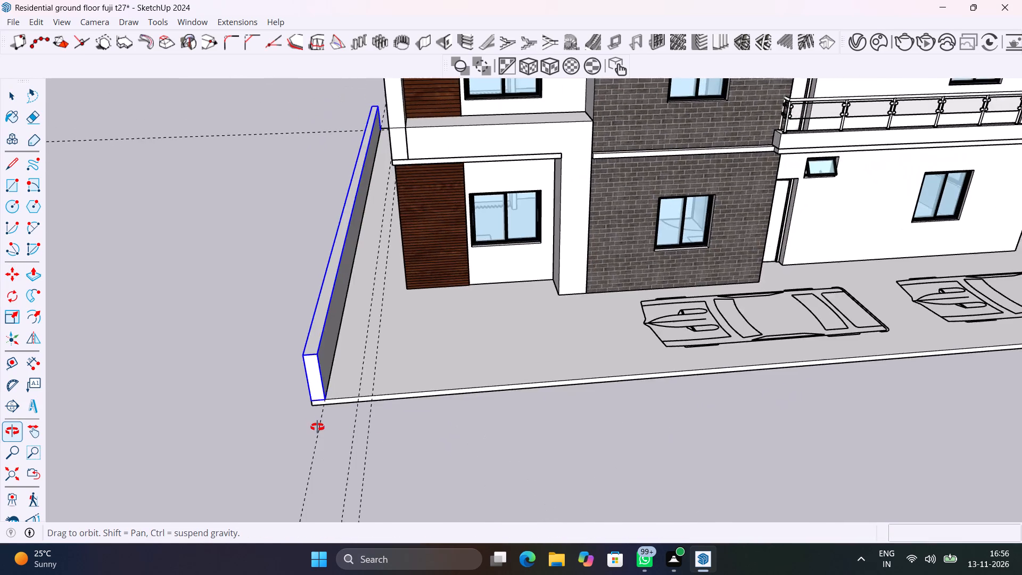
{"action": "middle_click_drag", "start_coordinate": [317, 427], "coordinate": [774, 428]}
{"action": "scroll", "coordinate": [597, 387], "scroll_direction": "down", "scroll_amount": 2}
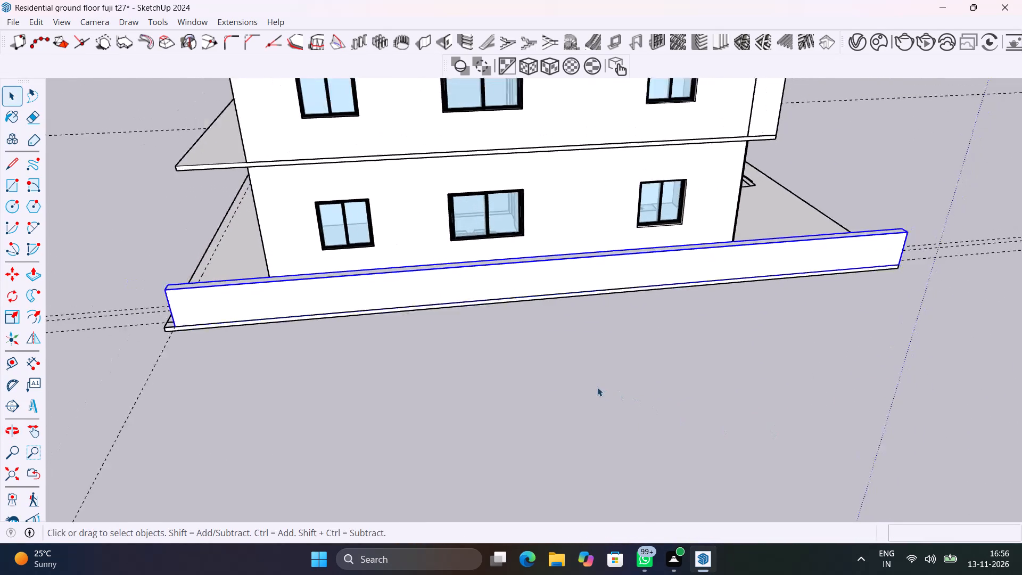
{"action": "scroll", "coordinate": [597, 387], "scroll_direction": "down", "scroll_amount": 7}
{"action": "left_click", "coordinate": [490, 405]}
{"action": "scroll", "coordinate": [272, 390], "scroll_direction": "up", "scroll_amount": 4}
{"action": "middle_click_drag", "start_coordinate": [279, 393], "coordinate": [547, 448]}
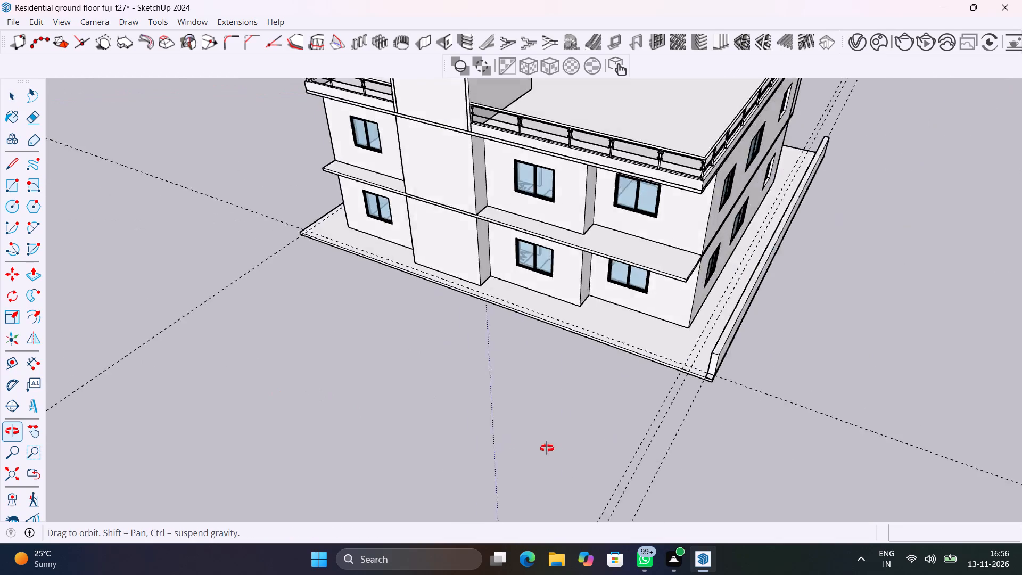
{"action": "middle_click_drag", "start_coordinate": [547, 448], "coordinate": [592, 459]}
{"action": "scroll", "coordinate": [774, 348], "scroll_direction": "up", "scroll_amount": 15}
{"action": "key", "text": "r"}
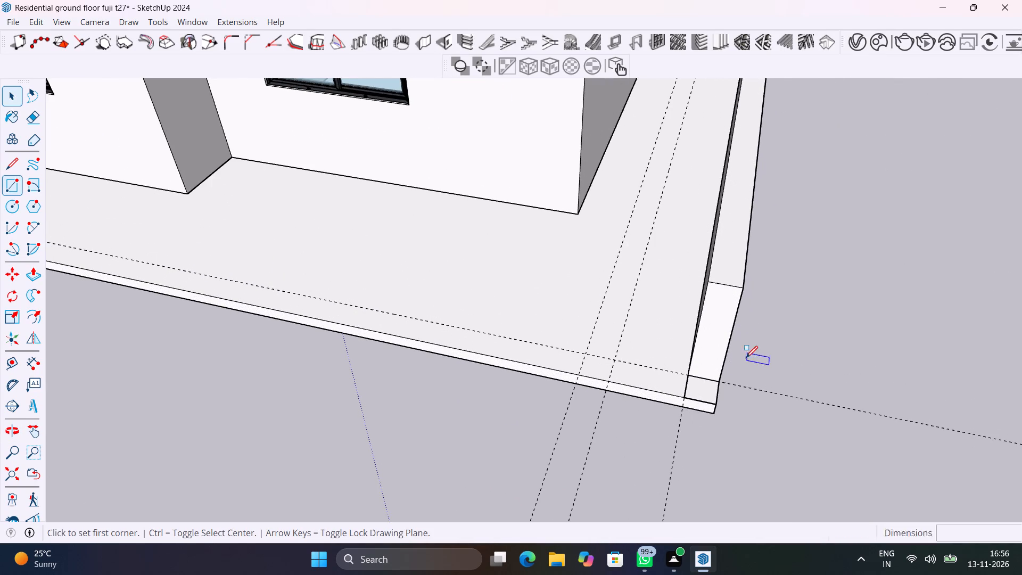
{"action": "left_click", "coordinate": [719, 402]}
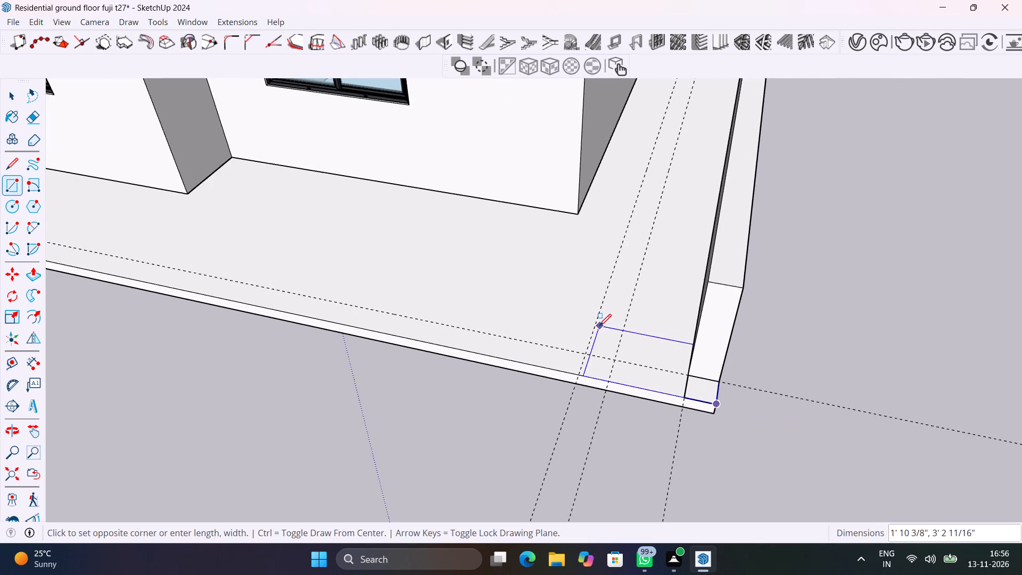
{"action": "scroll", "coordinate": [599, 326], "scroll_direction": "down", "scroll_amount": 15}
{"action": "middle_click_drag", "start_coordinate": [461, 309], "coordinate": [1021, 546], "text": "shift"}
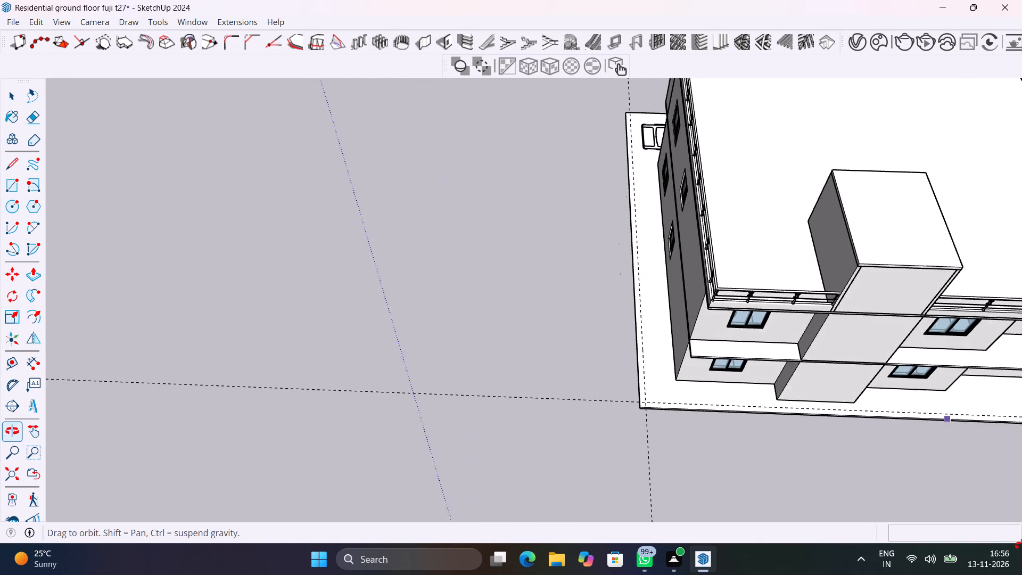
{"action": "middle_click_drag", "start_coordinate": [1021, 546], "coordinate": [1021, 546], "text": "shift"}
{"action": "scroll", "coordinate": [672, 430], "scroll_direction": "up", "scroll_amount": 11}
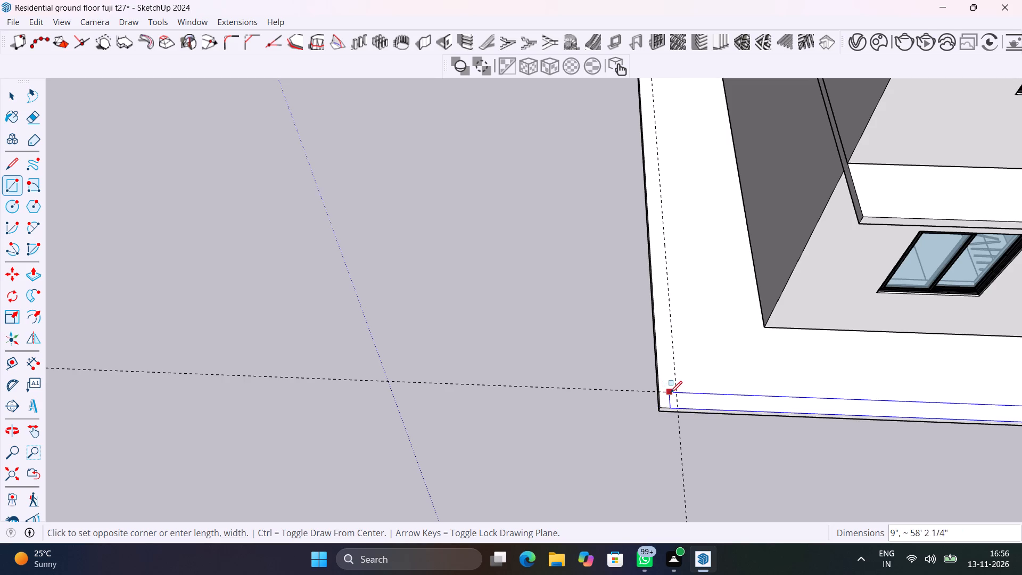
{"action": "left_click", "coordinate": [678, 393]}
Make the rear strip's face and edges into a group.
{"action": "key", "text": "space"}
{"action": "double_click", "coordinate": [693, 401]}
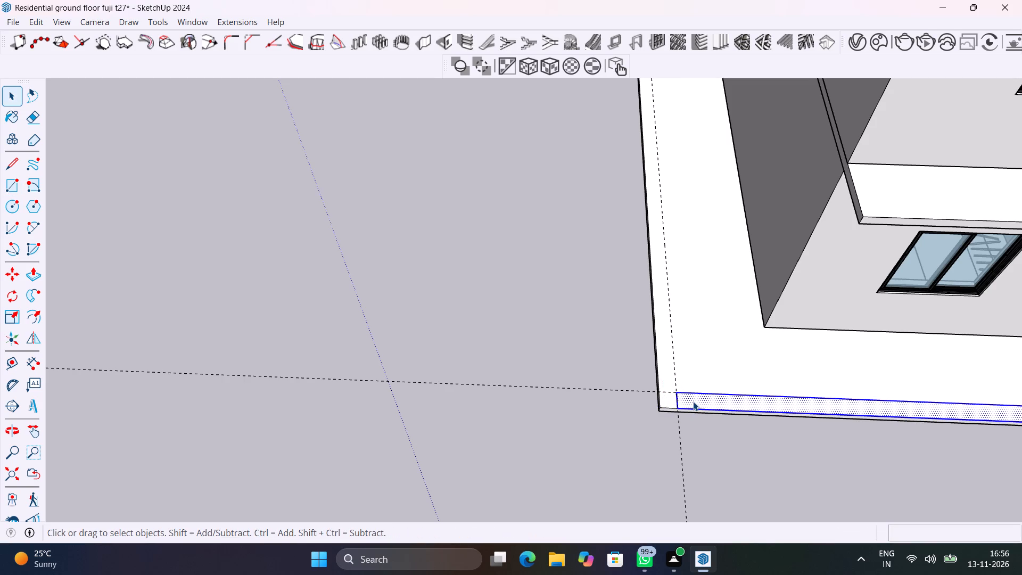
{"action": "right_click", "coordinate": [693, 401]}
{"action": "left_click", "coordinate": [745, 160]}
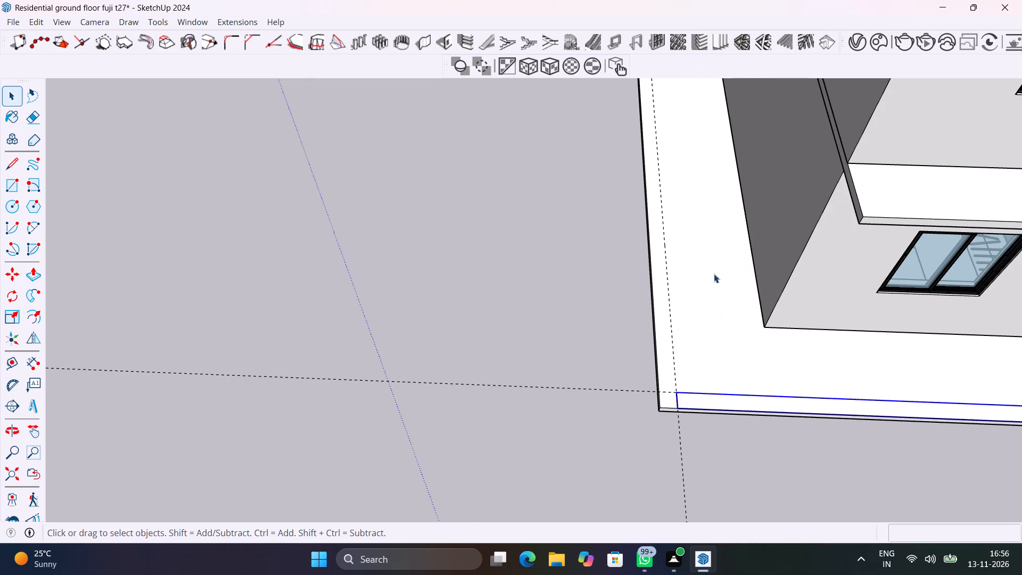
Extrude the rear strip upward 3' inside its group to form the rear boundary wall.
{"action": "scroll", "coordinate": [718, 299], "scroll_direction": "down", "scroll_amount": 12}
{"action": "middle_click_drag", "start_coordinate": [718, 315], "coordinate": [608, 336], "text": "shift"}
{"action": "scroll", "coordinate": [599, 339], "scroll_direction": "up", "scroll_amount": 11}
{"action": "left_click", "coordinate": [599, 339]}
{"action": "triple_click", "coordinate": [608, 332]}
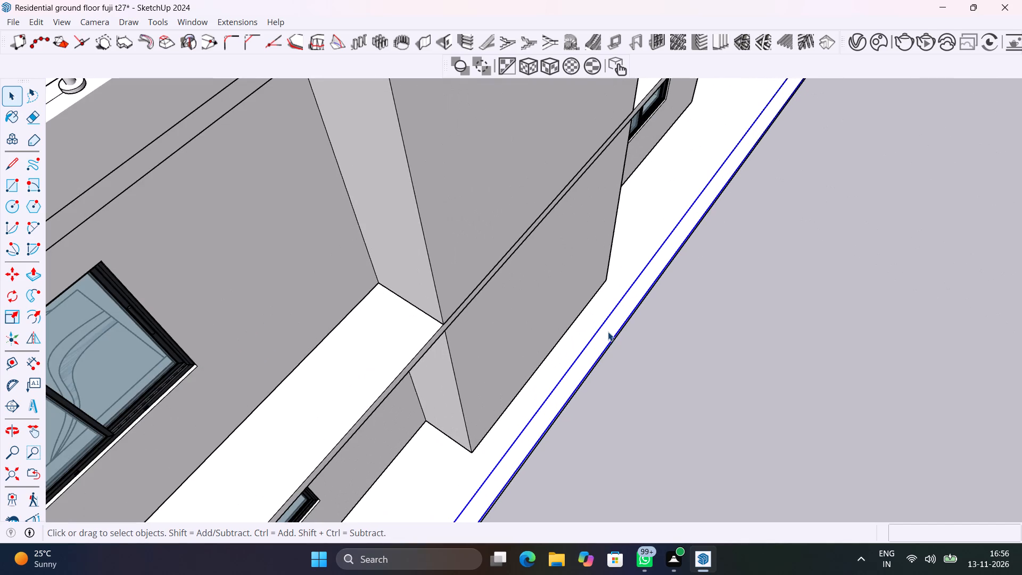
{"action": "key", "text": "p"}
{"action": "left_click", "coordinate": [608, 332]}
{"action": "scroll", "coordinate": [623, 278], "scroll_direction": "down", "scroll_amount": 3}
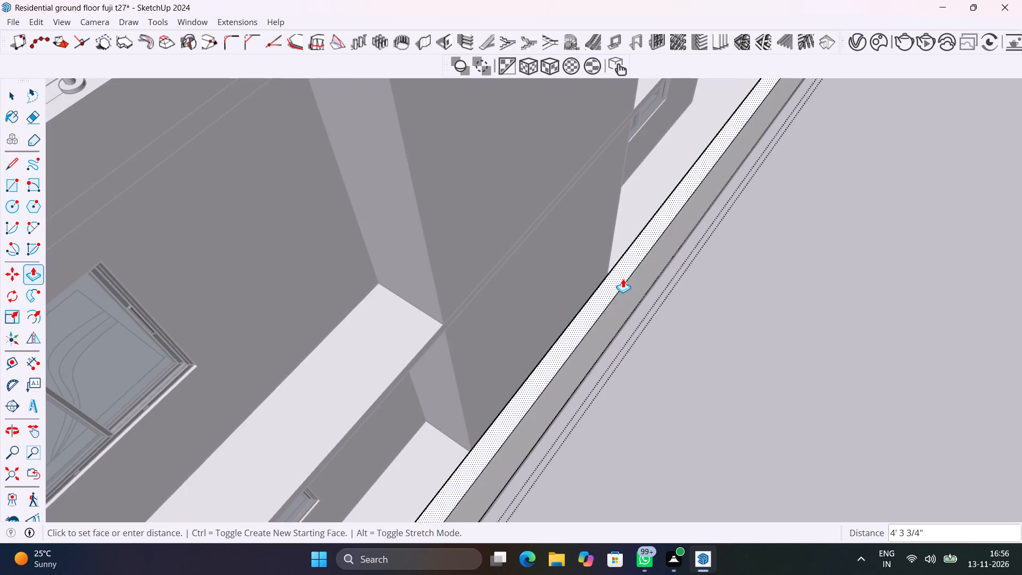
{"action": "scroll", "coordinate": [623, 278], "scroll_direction": "down", "scroll_amount": 10}
{"action": "type", "text": "3'"}
{"action": "key", "text": "Return"}
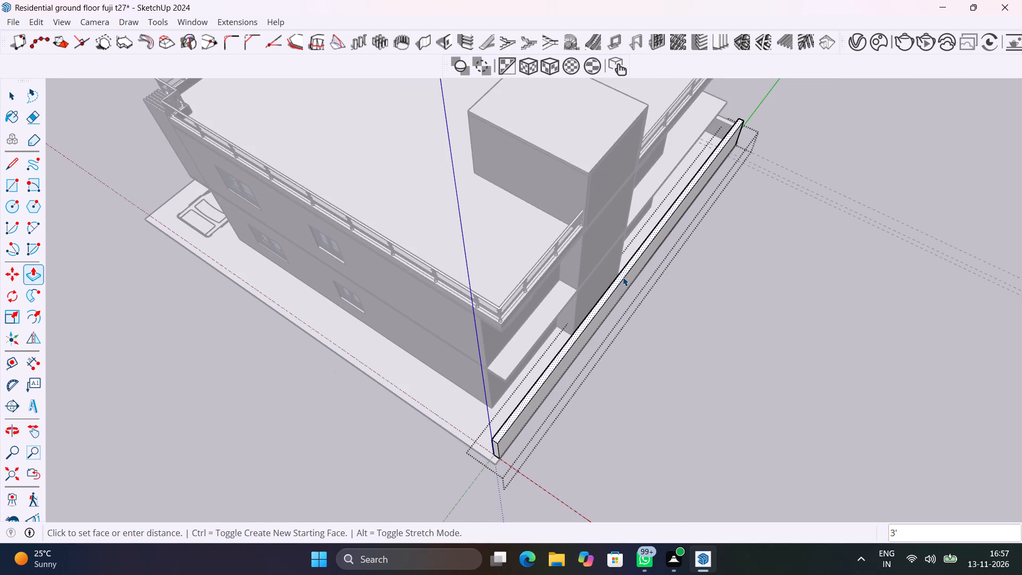
Save the model.
{"action": "key", "text": "ctrl+s"}
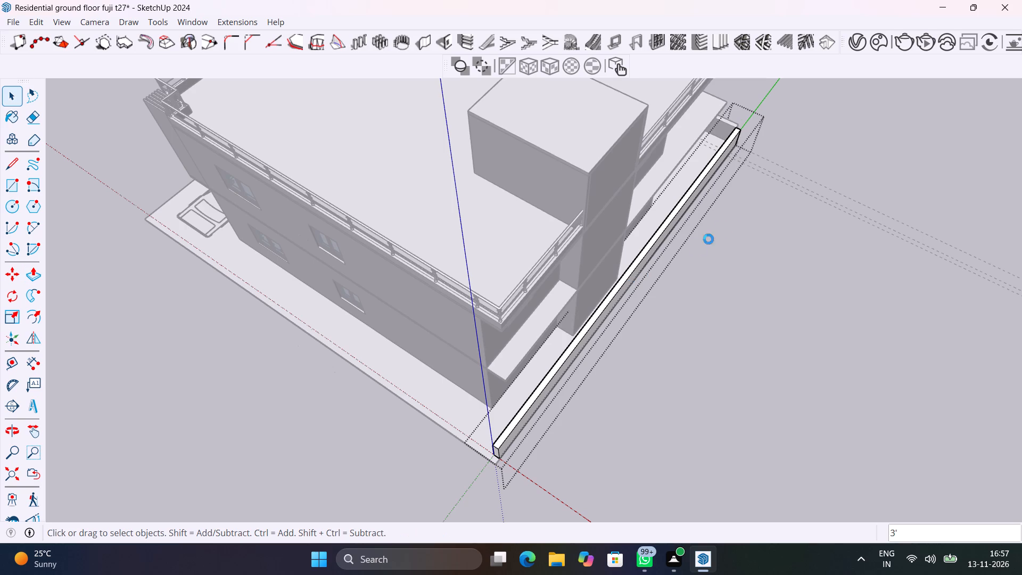
Extend the side boundary wall's rear end face 9" to align with the rear wall's outer face, and check the corner.
{"action": "middle_click_drag", "start_coordinate": [737, 211], "coordinate": [603, 179]}
{"action": "scroll", "coordinate": [744, 135], "scroll_direction": "up", "scroll_amount": 11}
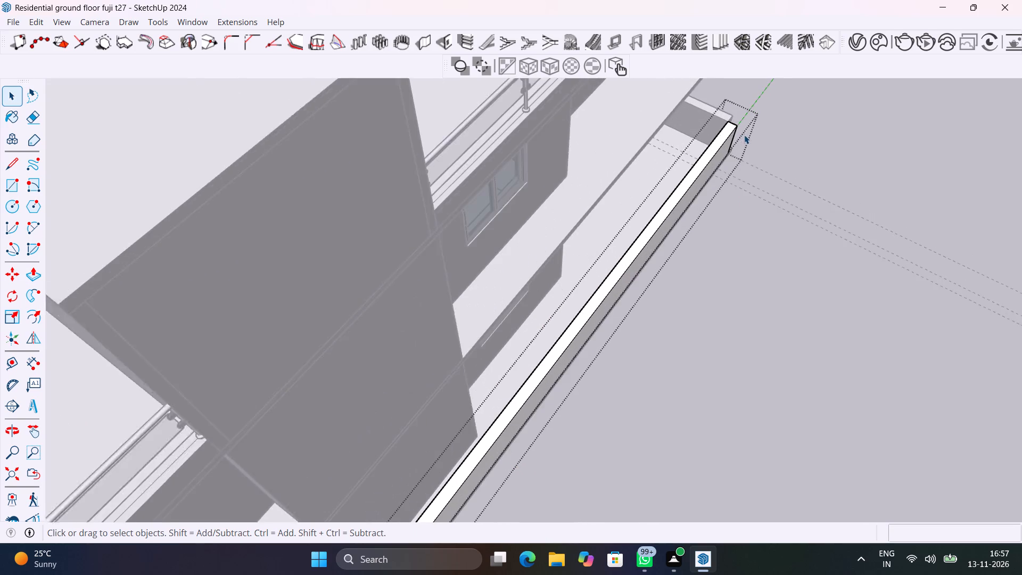
{"action": "scroll", "coordinate": [744, 135], "scroll_direction": "up", "scroll_amount": 1}
{"action": "middle_click_drag", "start_coordinate": [817, 179], "coordinate": [578, 146]}
{"action": "left_click", "coordinate": [906, 218]}
{"action": "scroll", "coordinate": [847, 294], "scroll_direction": "up", "scroll_amount": 6}
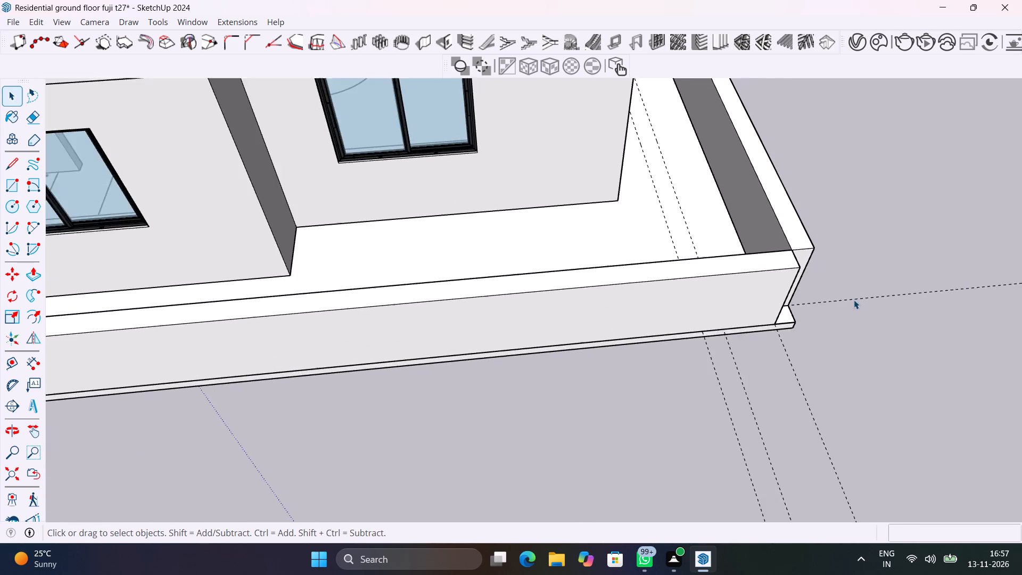
{"action": "middle_click_drag", "start_coordinate": [852, 297], "coordinate": [621, 199], "text": "shift"}
{"action": "scroll", "coordinate": [663, 225], "scroll_direction": "up", "scroll_amount": 7}
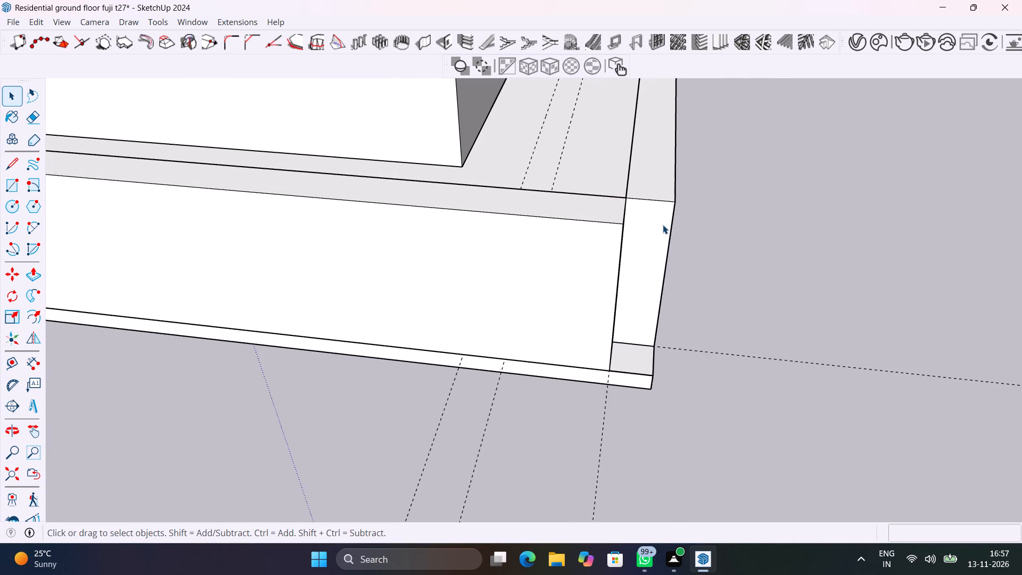
{"action": "left_click", "coordinate": [663, 225]}
{"action": "double_click", "coordinate": [663, 225]}
{"action": "left_click", "coordinate": [656, 247]}
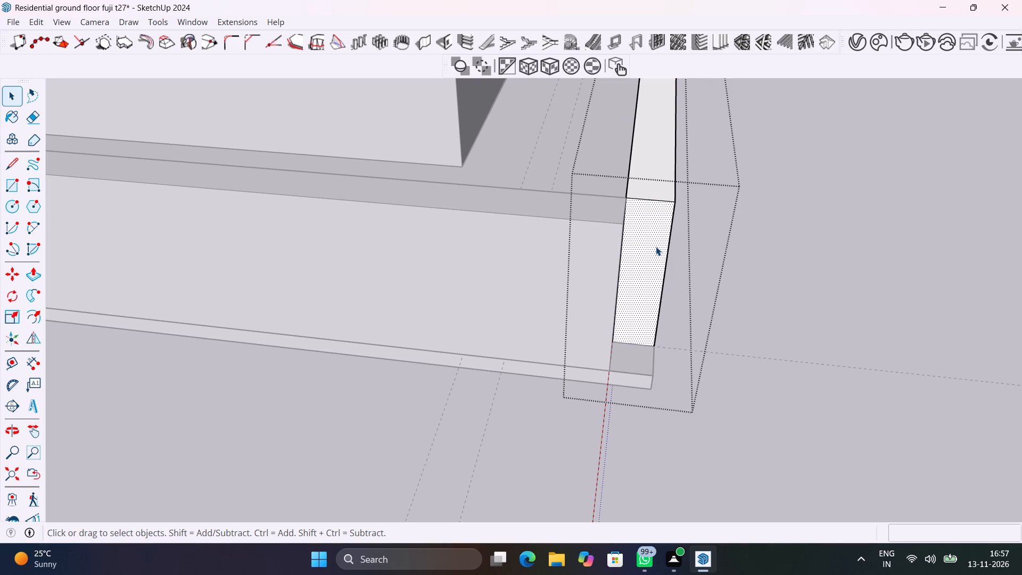
{"action": "key", "text": "p"}
{"action": "left_click", "coordinate": [656, 247]}
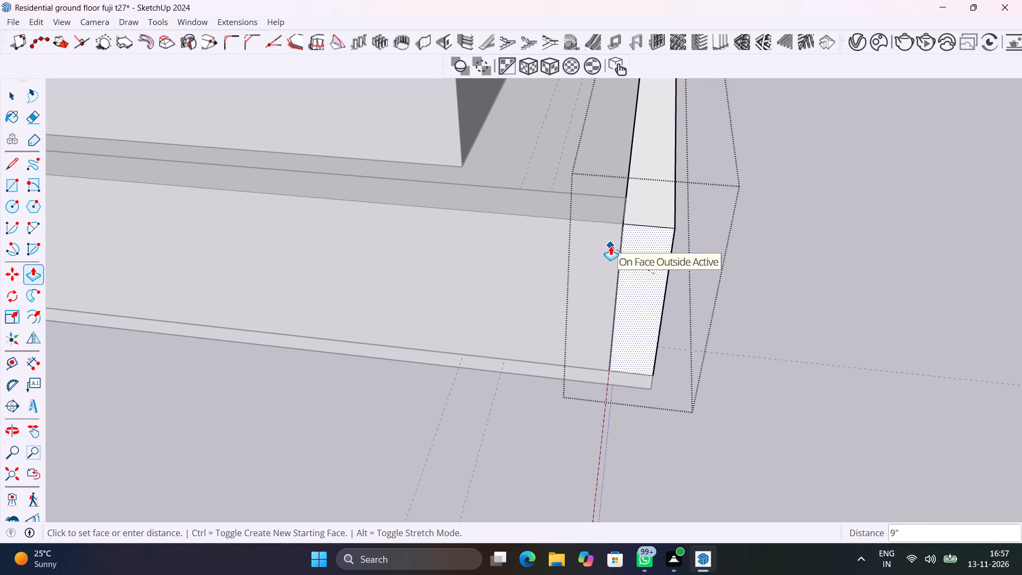
{"action": "left_click", "coordinate": [611, 246]}
{"action": "key", "text": "space"}
{"action": "left_click", "coordinate": [770, 300]}
{"action": "middle_click_drag", "start_coordinate": [803, 322], "coordinate": [579, 296]}
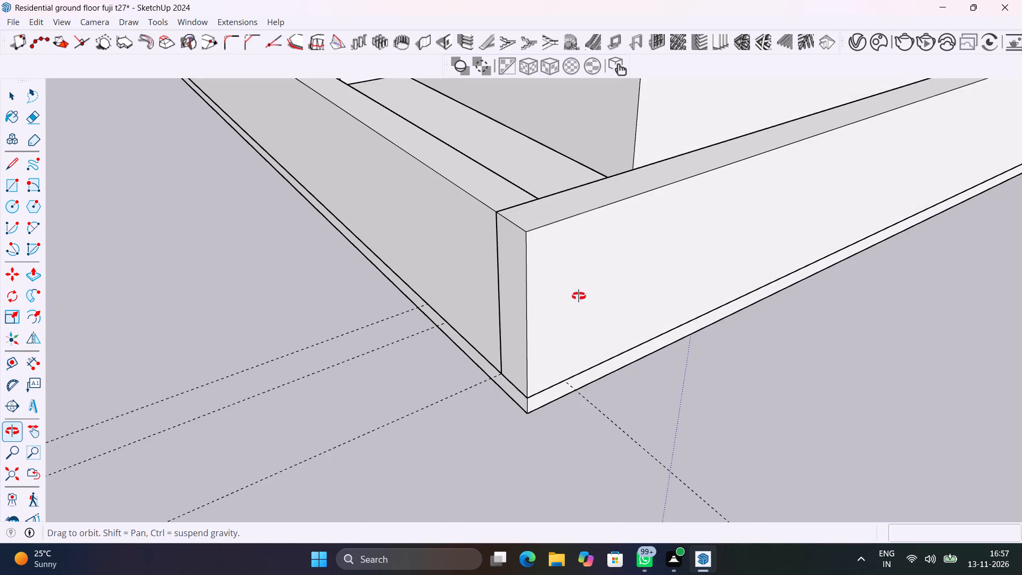
Raise the existing side boundary wall's top face by 2' inside its group.
{"action": "middle_click_drag", "start_coordinate": [579, 296], "coordinate": [779, 420]}
{"action": "scroll", "coordinate": [438, 262], "scroll_direction": "down", "scroll_amount": 12}
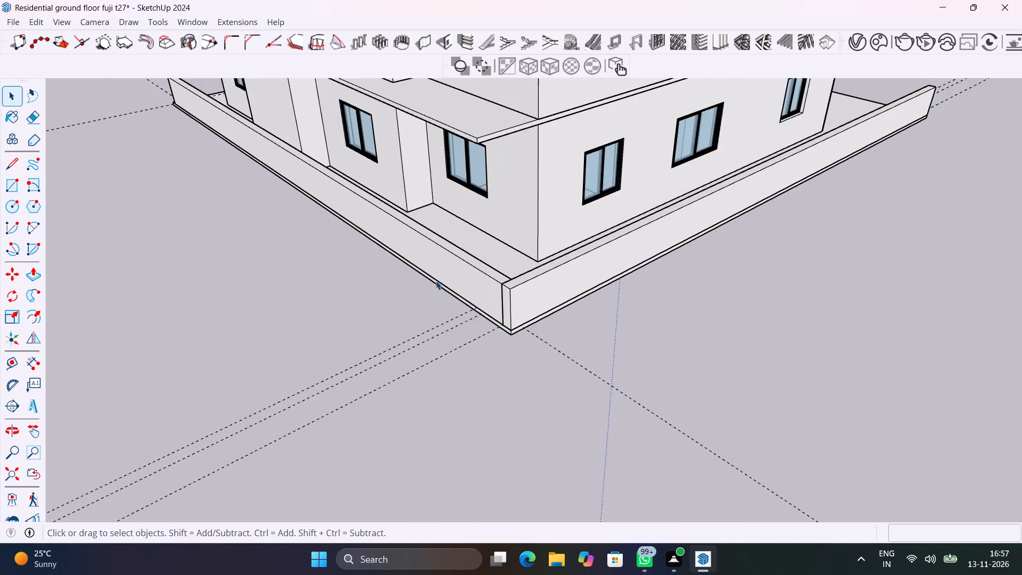
{"action": "middle_click_drag", "start_coordinate": [396, 287], "coordinate": [650, 421], "text": "shift"}
{"action": "scroll", "coordinate": [873, 345], "scroll_direction": "up", "scroll_amount": 5}
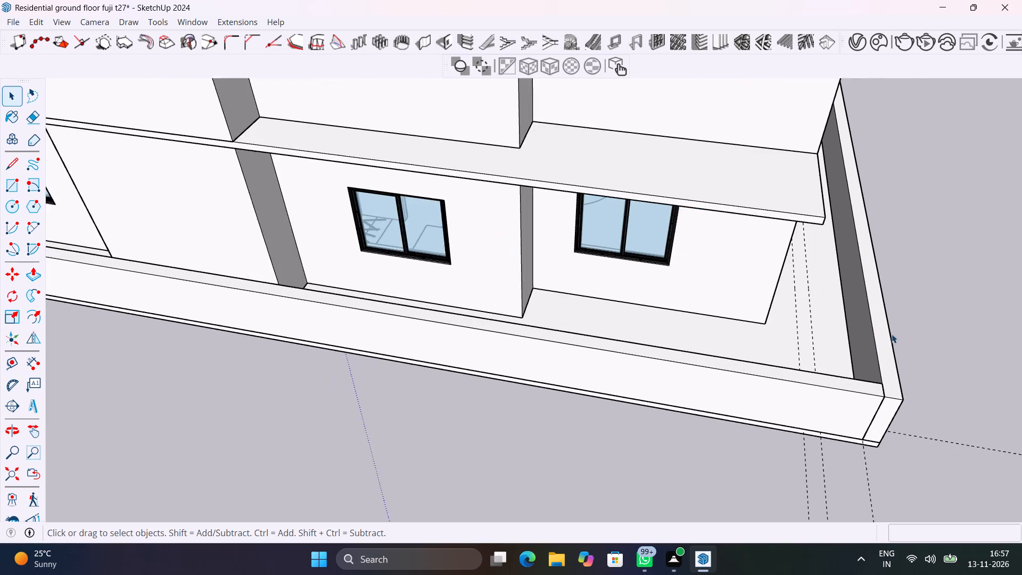
{"action": "scroll", "coordinate": [892, 334], "scroll_direction": "up", "scroll_amount": 1}
{"action": "left_click", "coordinate": [889, 351]}
{"action": "double_click", "coordinate": [889, 351]}
{"action": "left_click", "coordinate": [889, 360]}
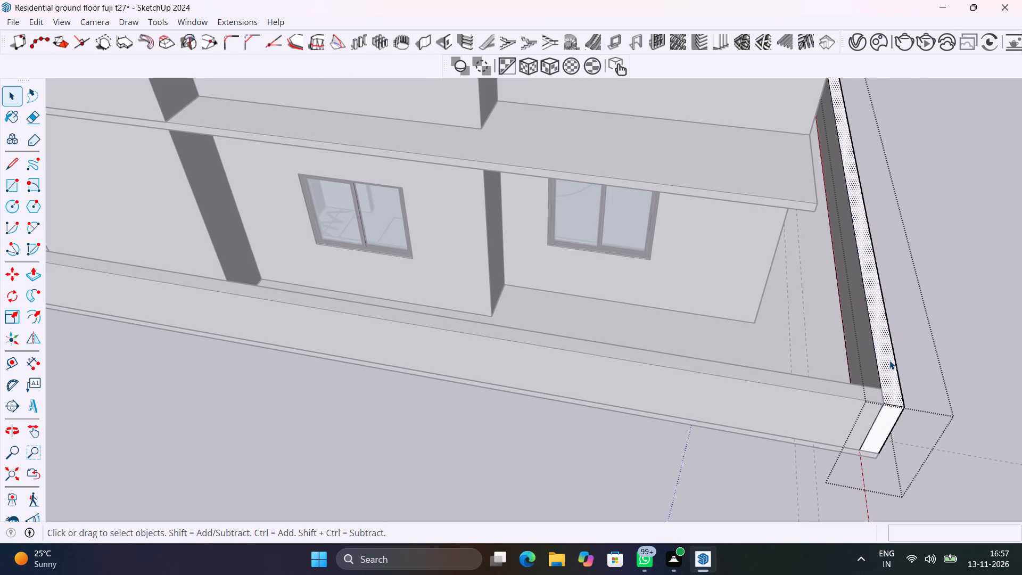
{"action": "key", "text": "p"}
{"action": "left_click", "coordinate": [889, 360]}
{"action": "type", "text": "2'"}
{"action": "key", "text": "Return"}
{"action": "key", "text": "space"}
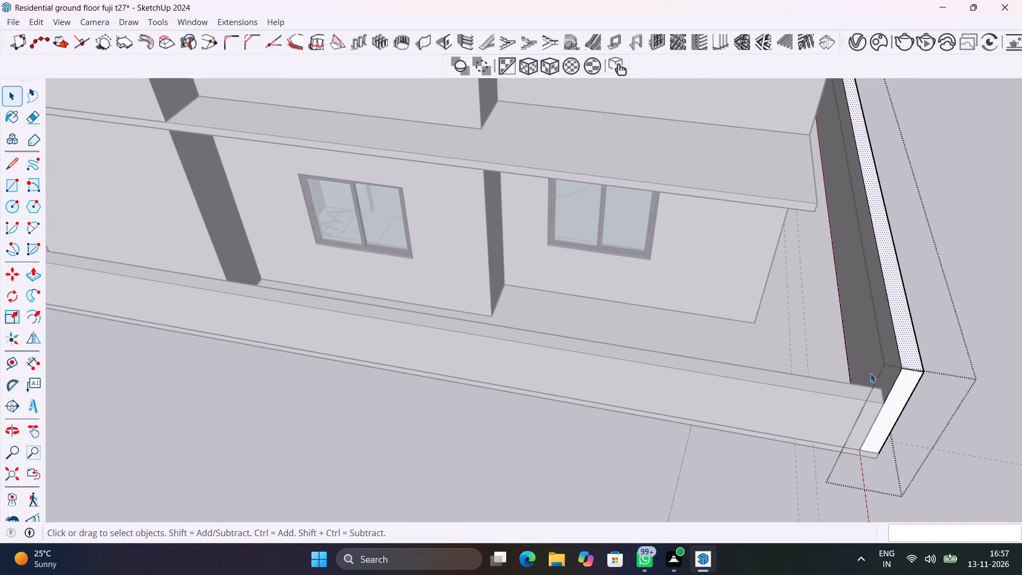
Raise the rear boundary wall's top face by 2' to align with the side wall's top, and leave the group.
{"action": "scroll", "coordinate": [853, 392], "scroll_direction": "up", "scroll_amount": 6}
{"action": "left_click", "coordinate": [853, 392]}
{"action": "triple_click", "coordinate": [853, 392]}
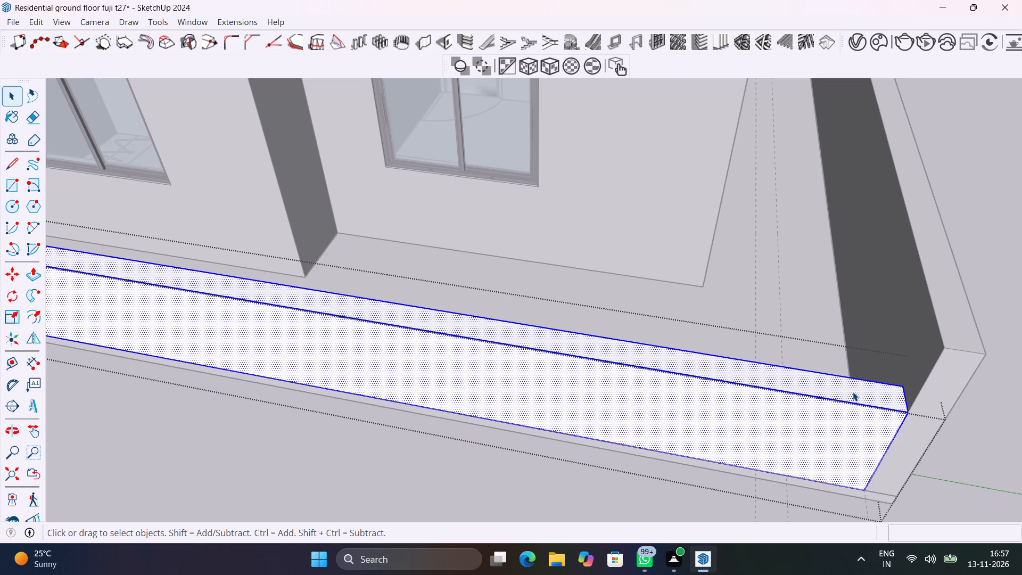
{"action": "left_click", "coordinate": [853, 392]}
{"action": "left_click", "coordinate": [855, 392]}
{"action": "key", "text": "p"}
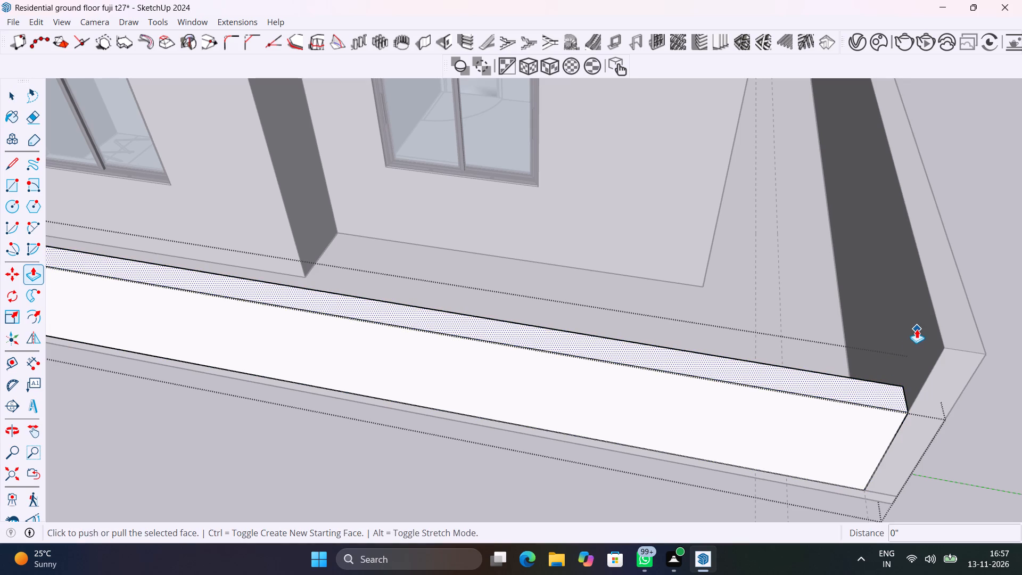
{"action": "left_click", "coordinate": [852, 385]}
{"action": "left_click", "coordinate": [937, 247]}
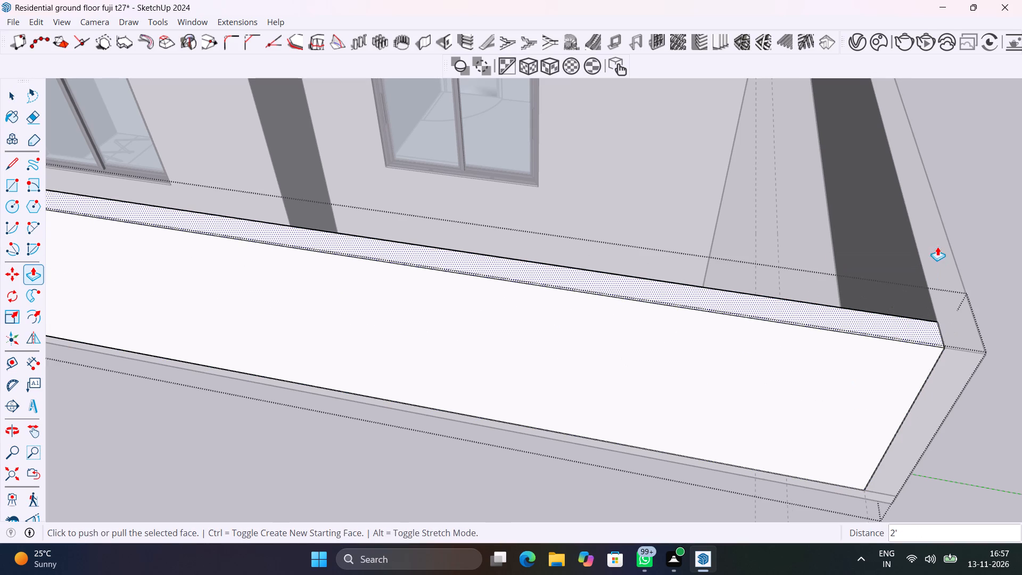
{"action": "key", "text": "space"}
{"action": "scroll", "coordinate": [999, 327], "scroll_direction": "down", "scroll_amount": 6}
{"action": "left_click", "coordinate": [975, 420]}
Draw a 58' 9" by 9" rectangle on the slab along the open side edge, from the rear wall to the front edge.
{"action": "scroll", "coordinate": [581, 398], "scroll_direction": "down", "scroll_amount": 14}
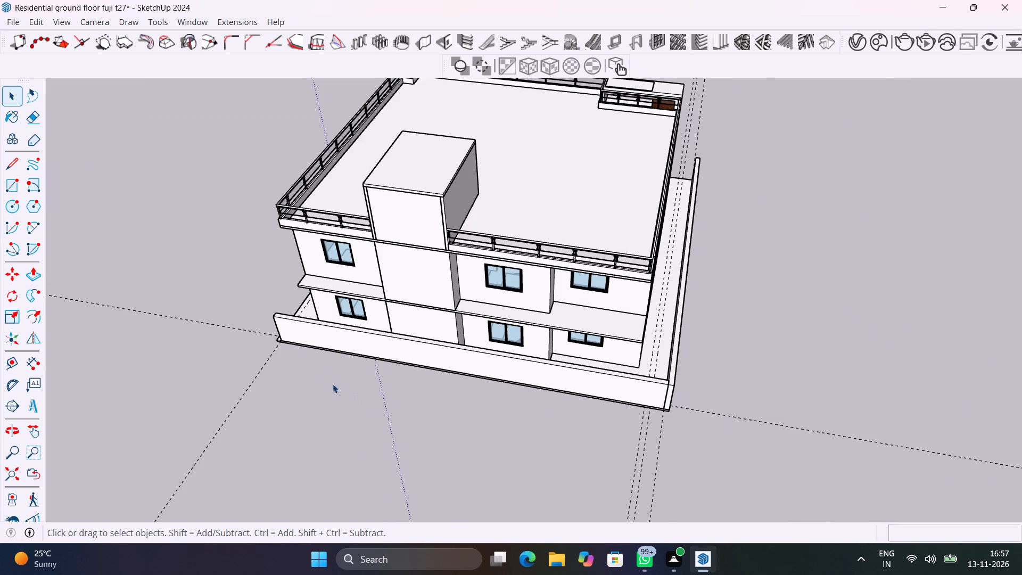
{"action": "middle_click_drag", "start_coordinate": [295, 376], "coordinate": [1021, 416]}
{"action": "scroll", "coordinate": [549, 298], "scroll_direction": "up", "scroll_amount": 6}
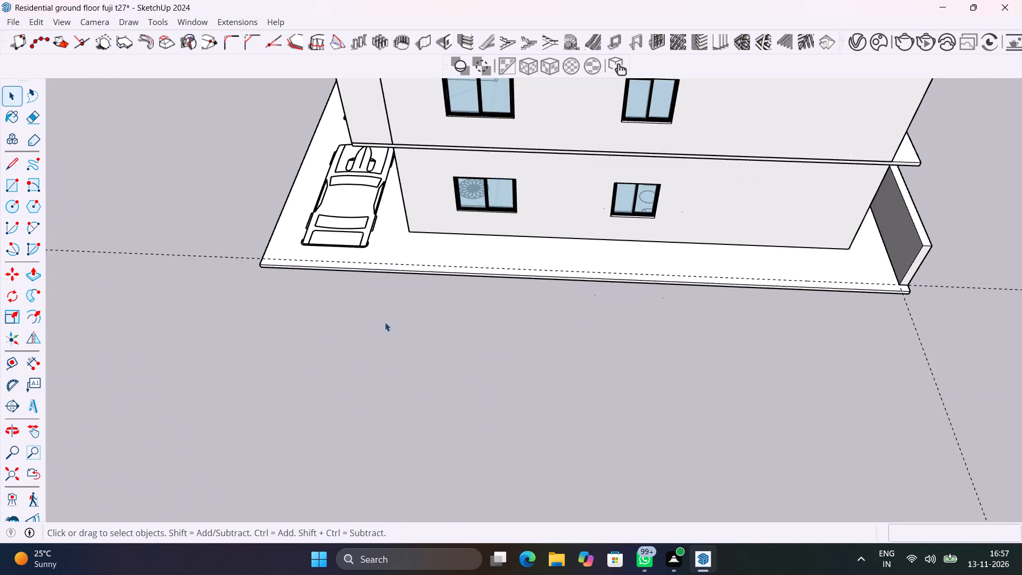
{"action": "middle_click_drag", "start_coordinate": [340, 318], "coordinate": [651, 364]}
{"action": "scroll", "coordinate": [449, 463], "scroll_direction": "up", "scroll_amount": 4}
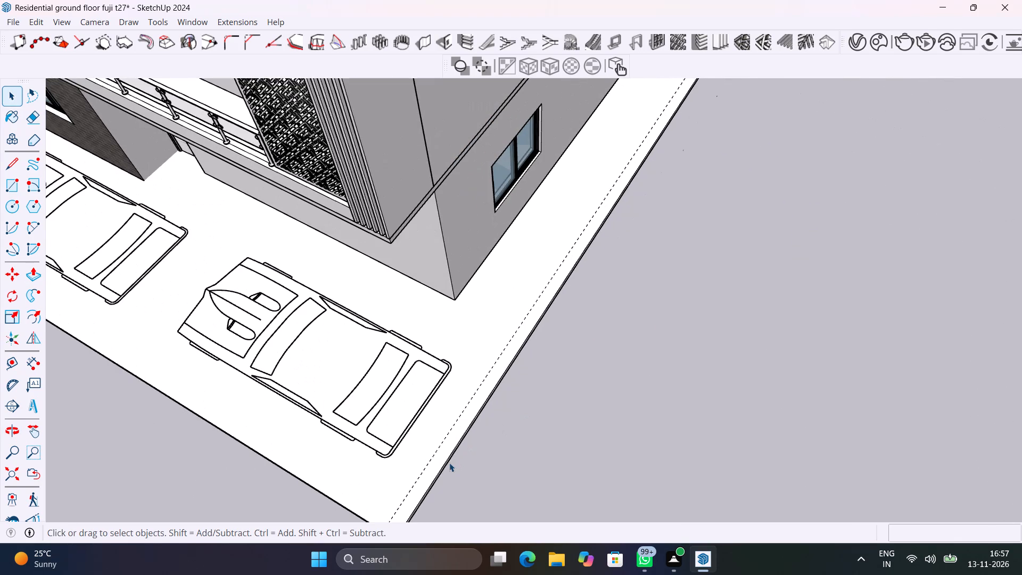
{"action": "key", "text": "r"}
{"action": "scroll", "coordinate": [449, 463], "scroll_direction": "down", "scroll_amount": 11}
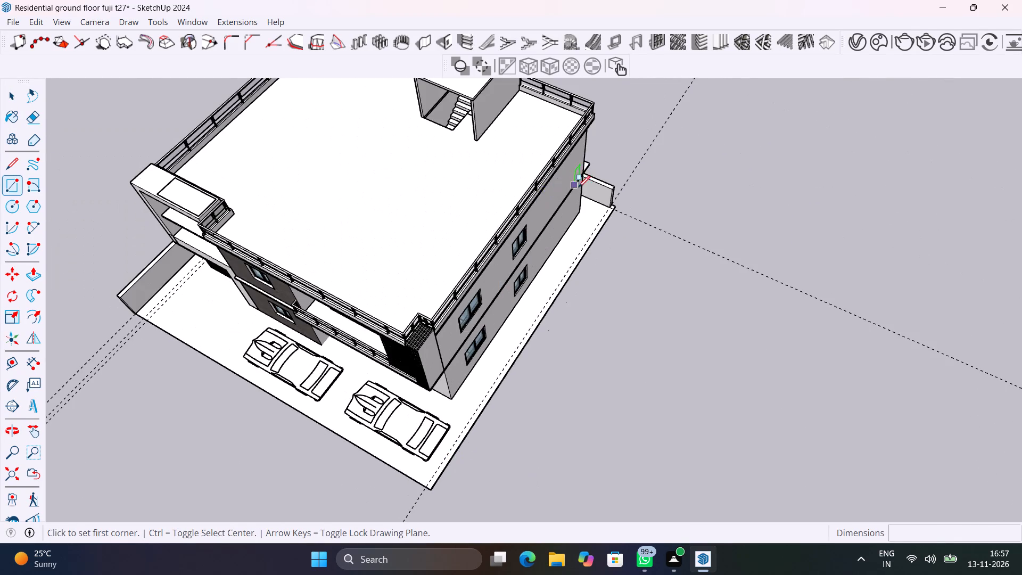
{"action": "scroll", "coordinate": [579, 187], "scroll_direction": "up", "scroll_amount": 14}
{"action": "scroll", "coordinate": [686, 245], "scroll_direction": "up", "scroll_amount": 10}
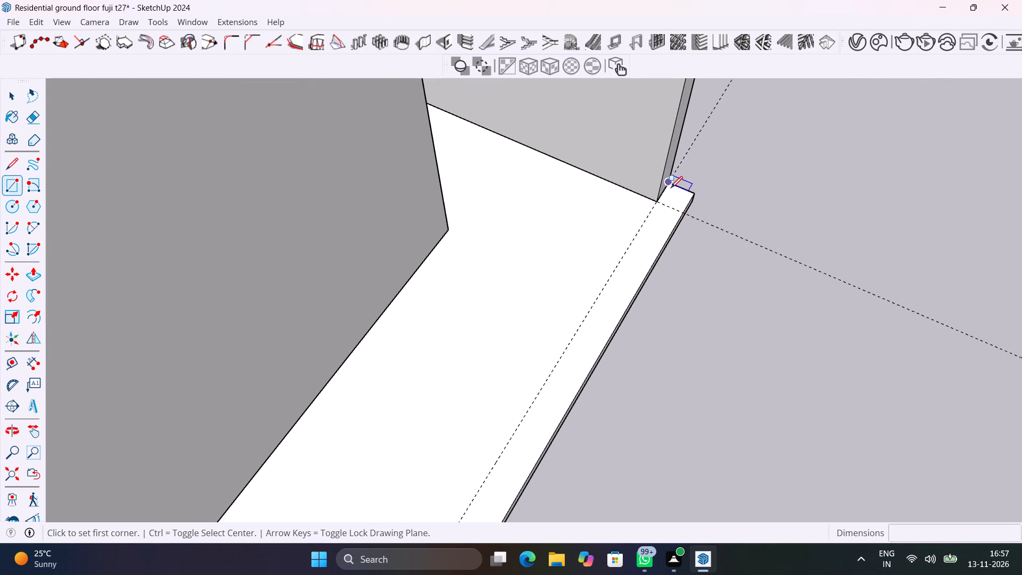
{"action": "left_click", "coordinate": [671, 188]}
{"action": "scroll", "coordinate": [648, 252], "scroll_direction": "down", "scroll_amount": 20}
{"action": "scroll", "coordinate": [648, 252], "scroll_direction": "down", "scroll_amount": 4}
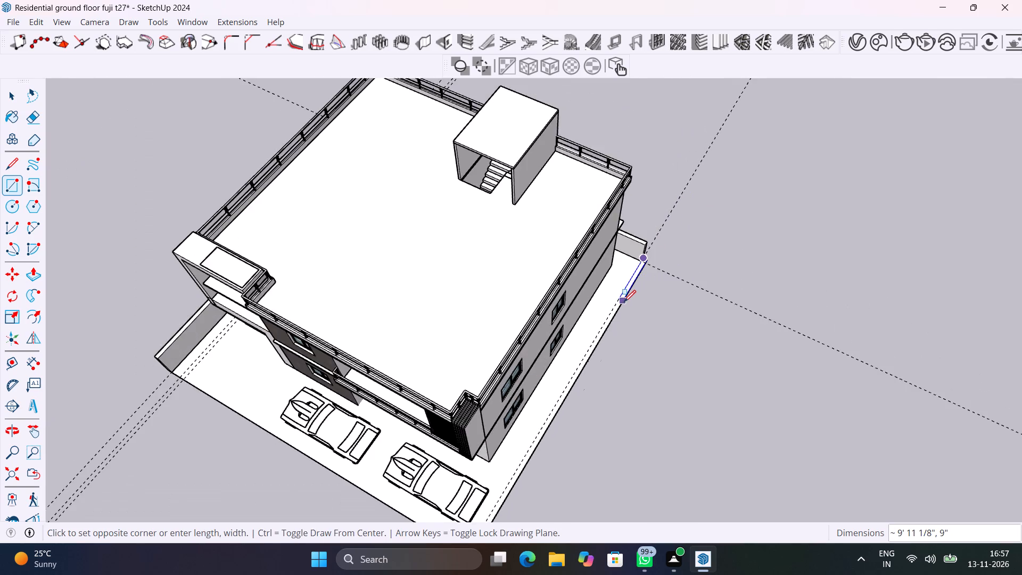
{"action": "scroll", "coordinate": [624, 302], "scroll_direction": "down", "scroll_amount": 4}
{"action": "middle_click_drag", "start_coordinate": [623, 308], "coordinate": [645, 126]}
{"action": "scroll", "coordinate": [548, 261], "scroll_direction": "up", "scroll_amount": 14}
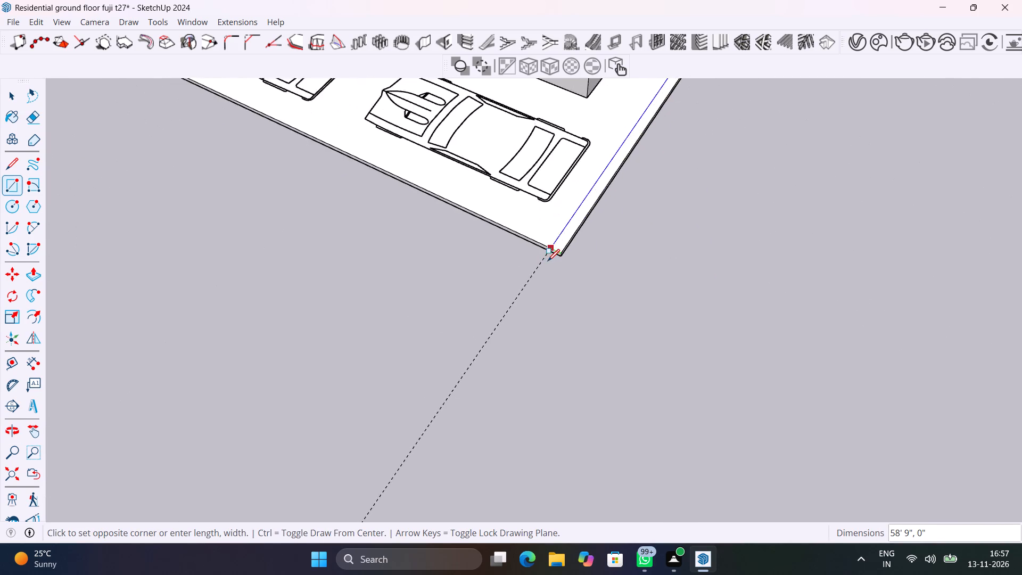
{"action": "scroll", "coordinate": [548, 261], "scroll_direction": "up", "scroll_amount": 6}
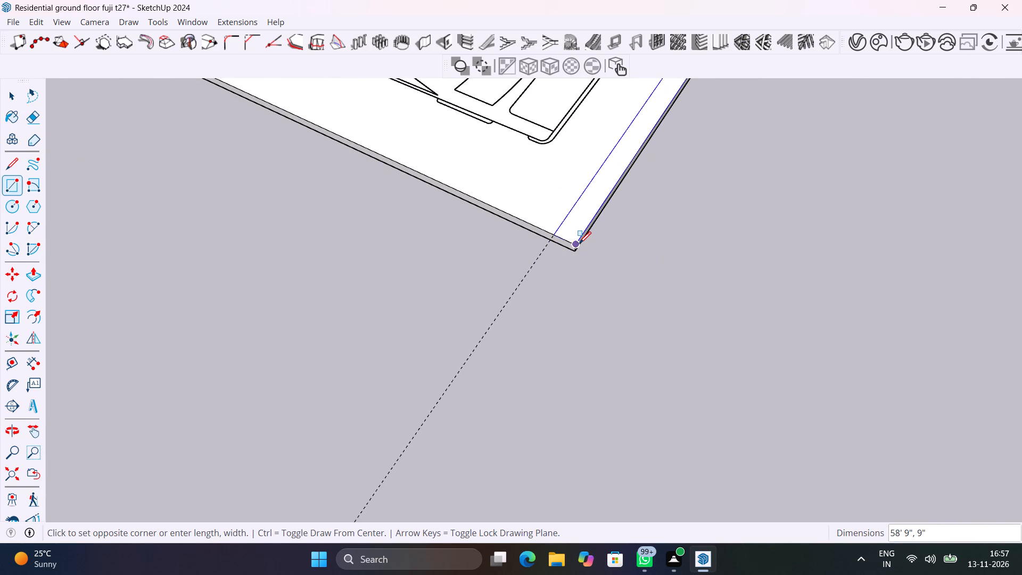
{"action": "left_click", "coordinate": [579, 243]}
Make the new side strip's face and edges into a group.
{"action": "key", "text": "space"}
{"action": "triple_click", "coordinate": [577, 230]}
{"action": "right_click", "coordinate": [577, 230]}
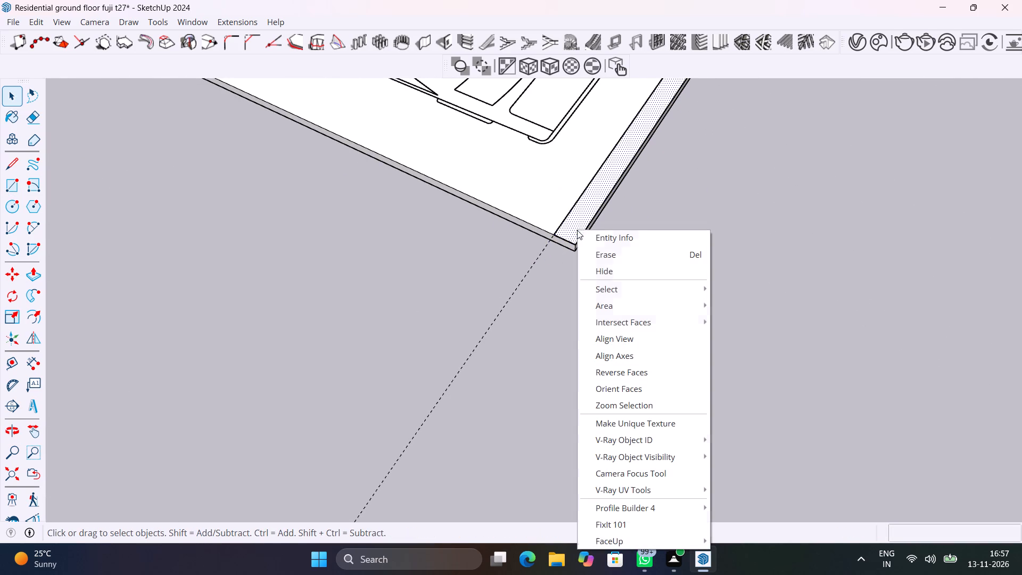
{"action": "double_click", "coordinate": [588, 198]}
{"action": "double_click", "coordinate": [589, 198]}
{"action": "right_click", "coordinate": [589, 198]}
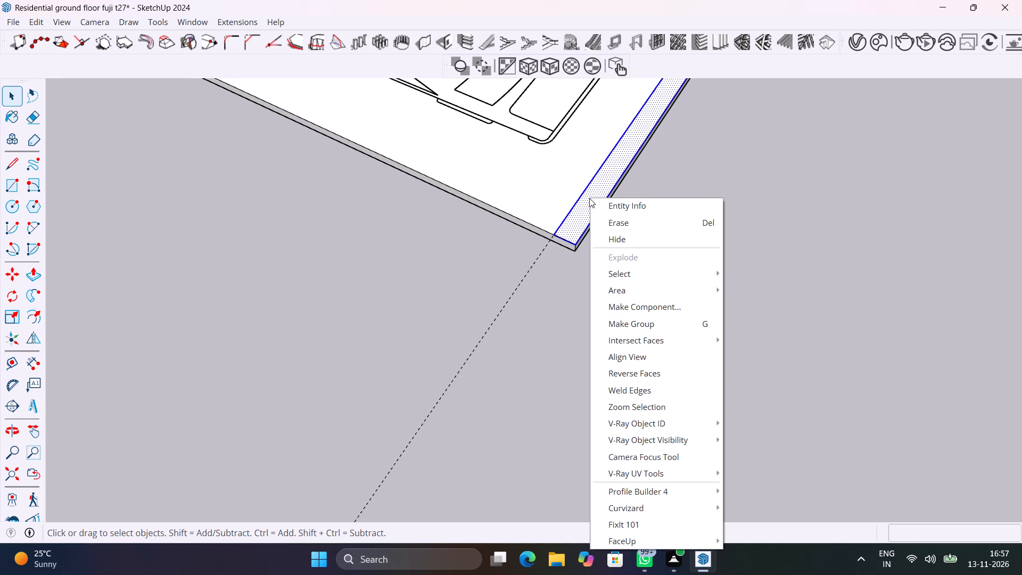
{"action": "left_click", "coordinate": [636, 319]}
Extrude the new side strip upward 5' inside its group to align with the rear wall's top.
{"action": "double_click", "coordinate": [594, 198]}
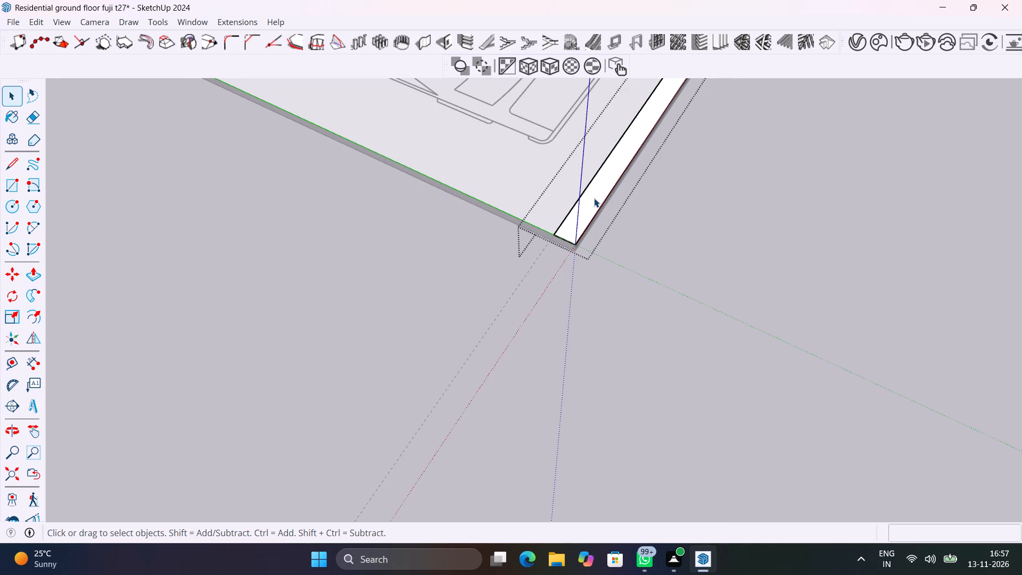
{"action": "left_click", "coordinate": [594, 198]}
{"action": "left_click", "coordinate": [594, 198]}
{"action": "key", "text": "p"}
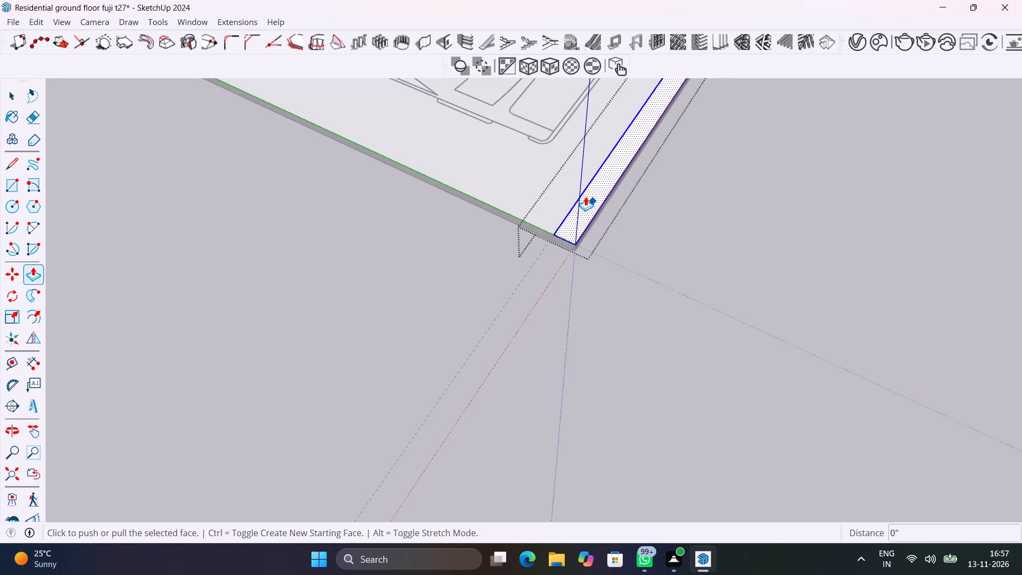
{"action": "middle_click_drag", "start_coordinate": [566, 215], "coordinate": [496, 507], "text": "shift"}
{"action": "scroll", "coordinate": [523, 389], "scroll_direction": "down", "scroll_amount": 8}
{"action": "scroll", "coordinate": [635, 303], "scroll_direction": "down", "scroll_amount": 11}
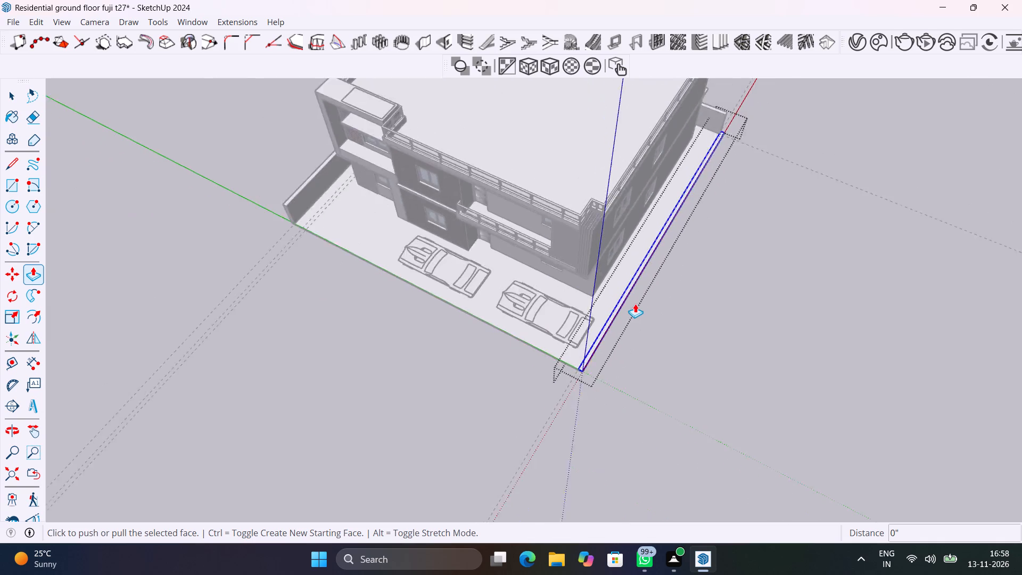
{"action": "scroll", "coordinate": [635, 303], "scroll_direction": "down", "scroll_amount": 2}
{"action": "scroll", "coordinate": [719, 148], "scroll_direction": "up", "scroll_amount": 20}
{"action": "scroll", "coordinate": [719, 148], "scroll_direction": "up", "scroll_amount": 2}
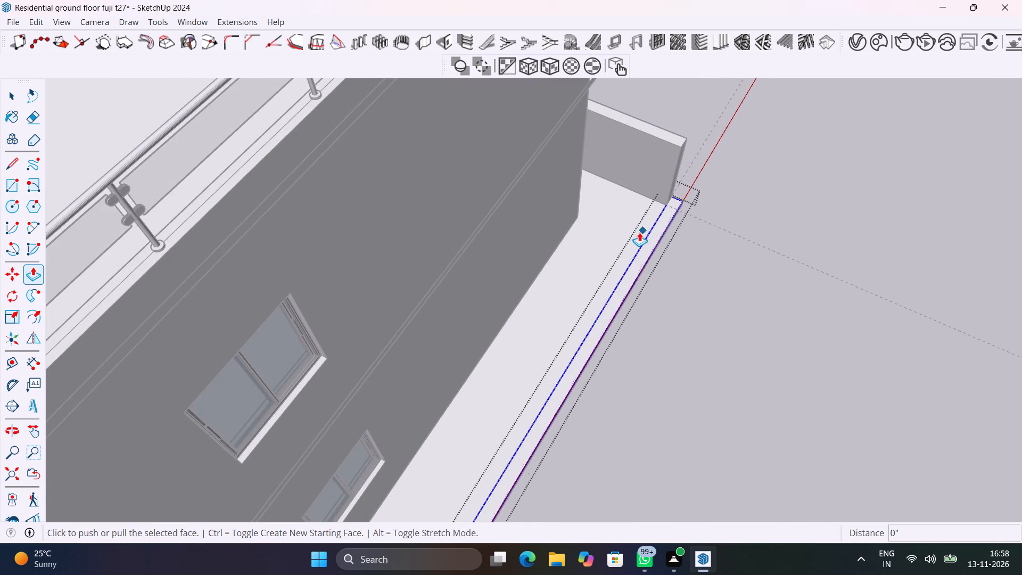
{"action": "scroll", "coordinate": [650, 241], "scroll_direction": "up", "scroll_amount": 5}
{"action": "left_click", "coordinate": [650, 240]}
{"action": "scroll", "coordinate": [656, 188], "scroll_direction": "down", "scroll_amount": 7}
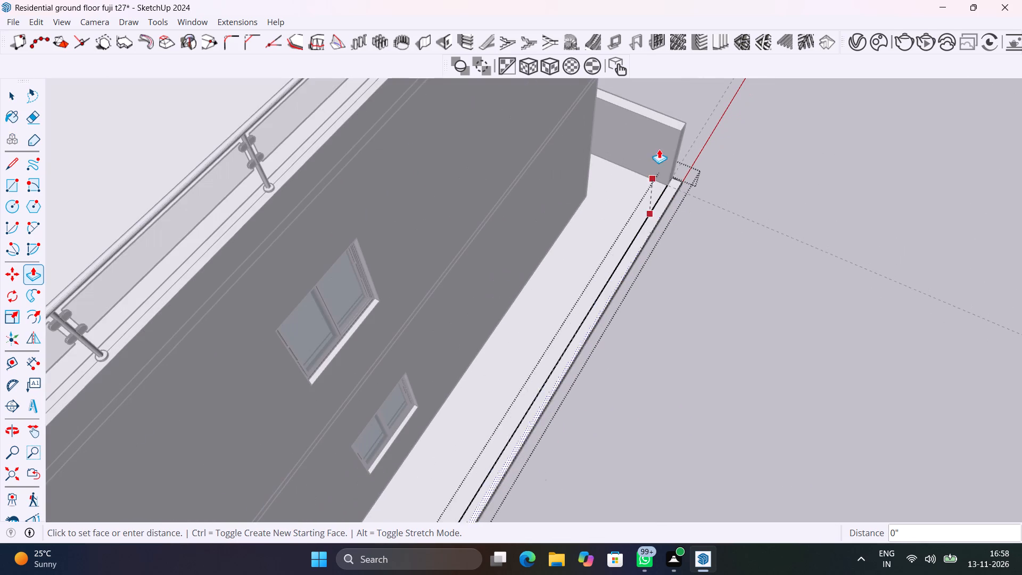
{"action": "left_click", "coordinate": [656, 123]}
{"action": "key", "text": "space"}
{"action": "left_click", "coordinate": [763, 267]}
{"action": "scroll", "coordinate": [656, 249], "scroll_direction": "down", "scroll_amount": 6}
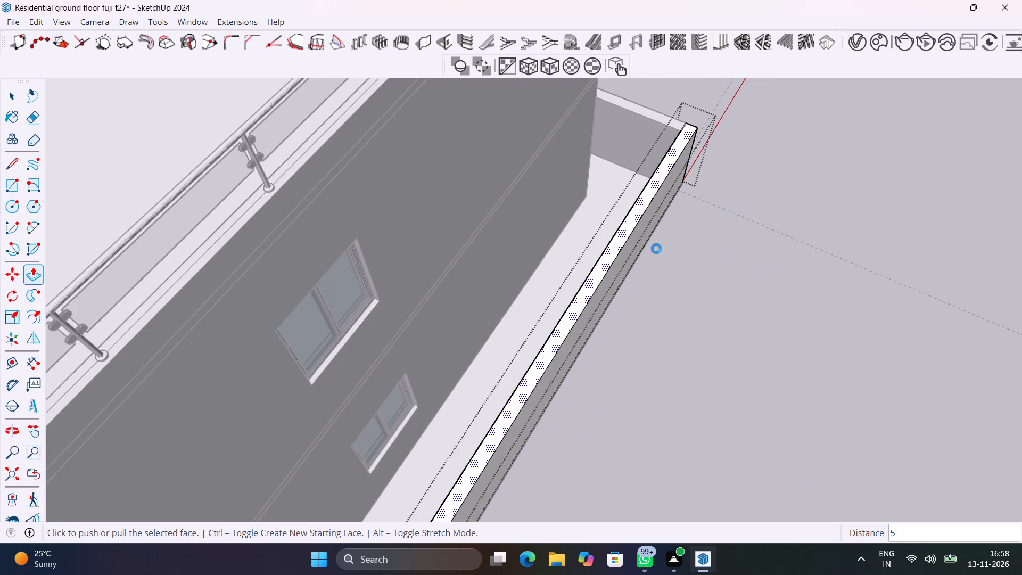
{"action": "scroll", "coordinate": [656, 249], "scroll_direction": "down", "scroll_amount": 19}
{"action": "scroll", "coordinate": [285, 122], "scroll_direction": "down", "scroll_amount": 10}
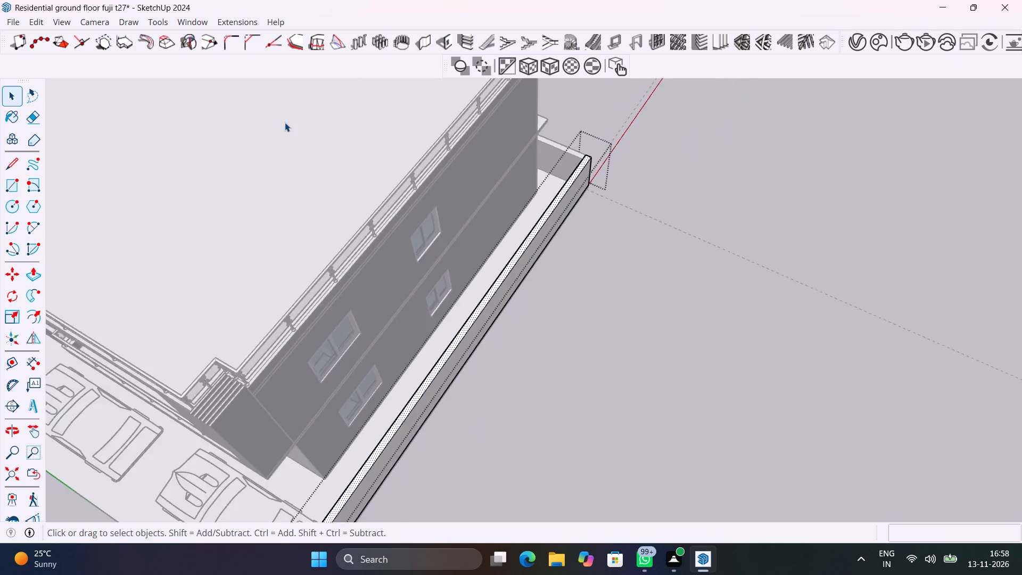
{"action": "scroll", "coordinate": [285, 122], "scroll_direction": "down", "scroll_amount": 5}
{"action": "key", "text": "space"}
Save the model and exit the new side wall's group.
{"action": "key", "text": "ctrl+s"}
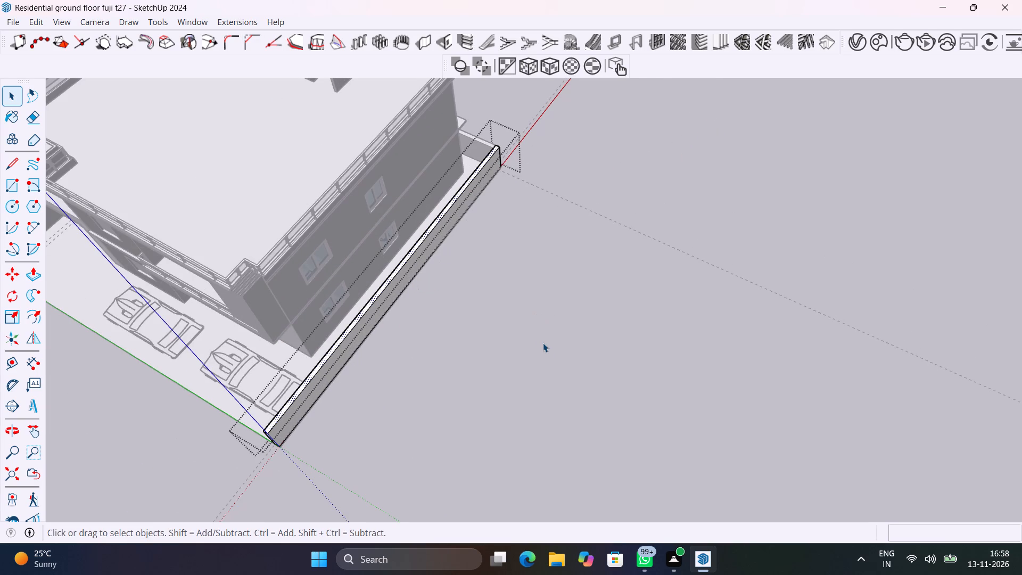
{"action": "middle_click_drag", "start_coordinate": [542, 346], "coordinate": [706, 200]}
{"action": "scroll", "coordinate": [685, 223], "scroll_direction": "down", "scroll_amount": 6}
{"action": "left_click", "coordinate": [609, 341]}
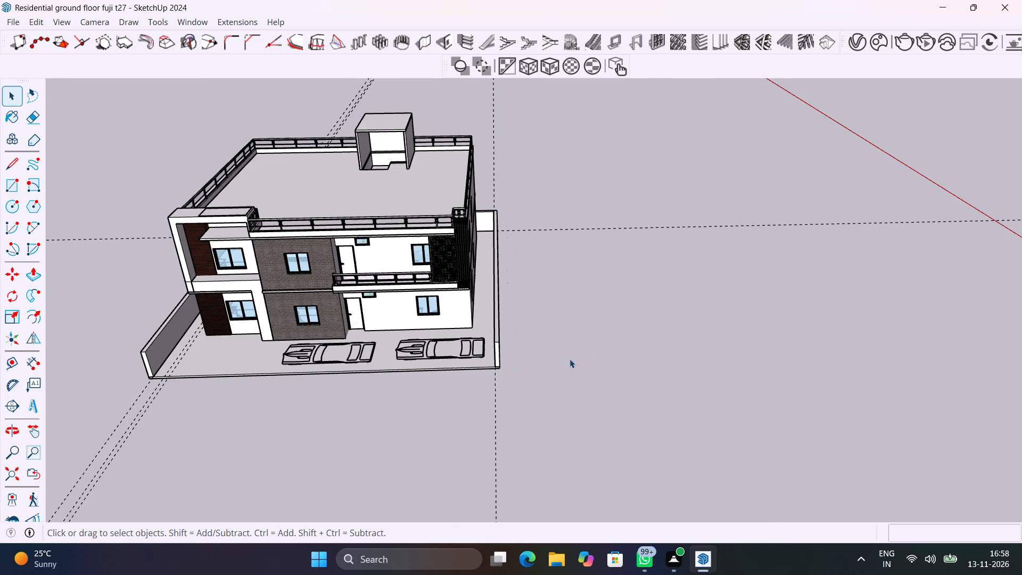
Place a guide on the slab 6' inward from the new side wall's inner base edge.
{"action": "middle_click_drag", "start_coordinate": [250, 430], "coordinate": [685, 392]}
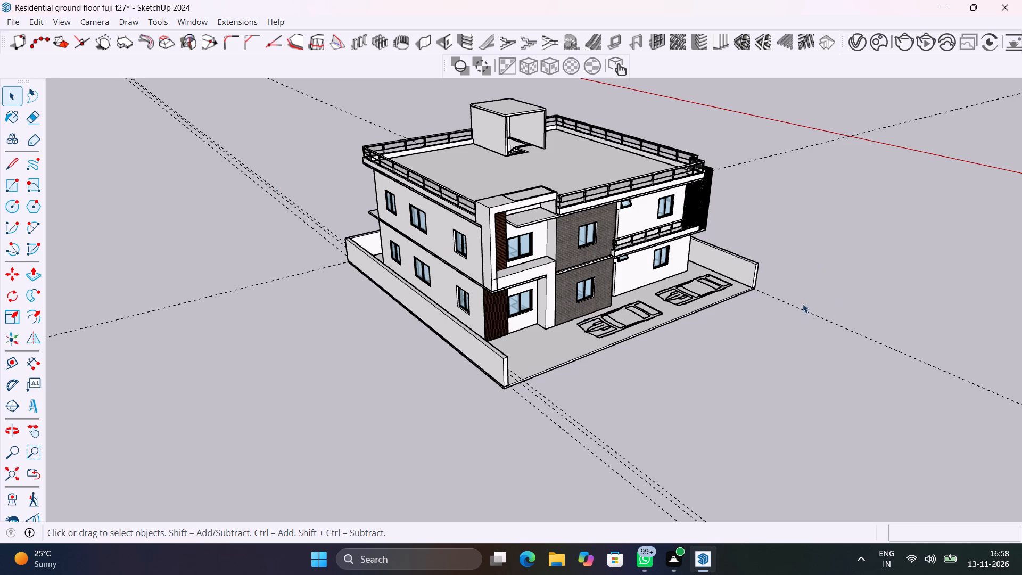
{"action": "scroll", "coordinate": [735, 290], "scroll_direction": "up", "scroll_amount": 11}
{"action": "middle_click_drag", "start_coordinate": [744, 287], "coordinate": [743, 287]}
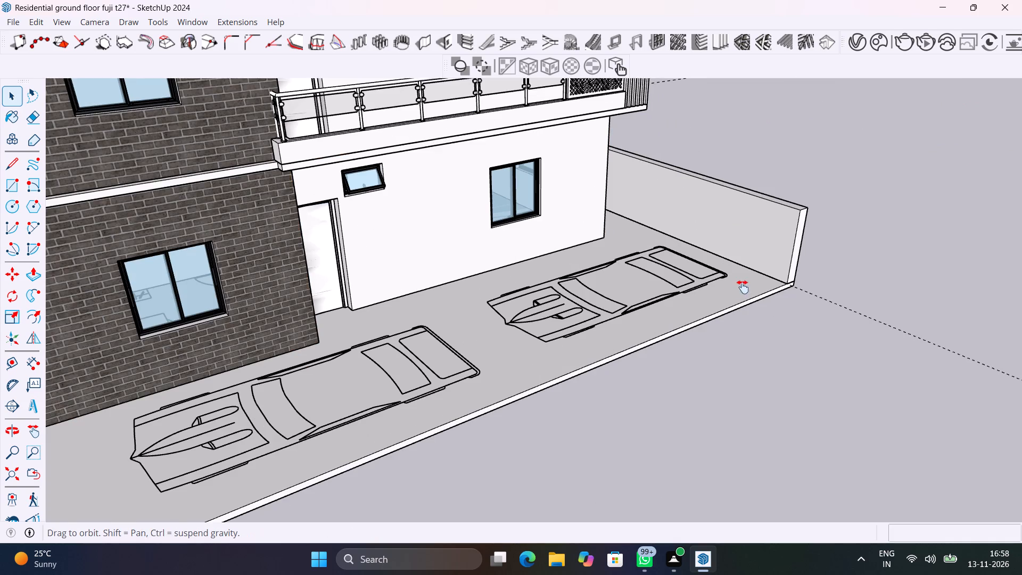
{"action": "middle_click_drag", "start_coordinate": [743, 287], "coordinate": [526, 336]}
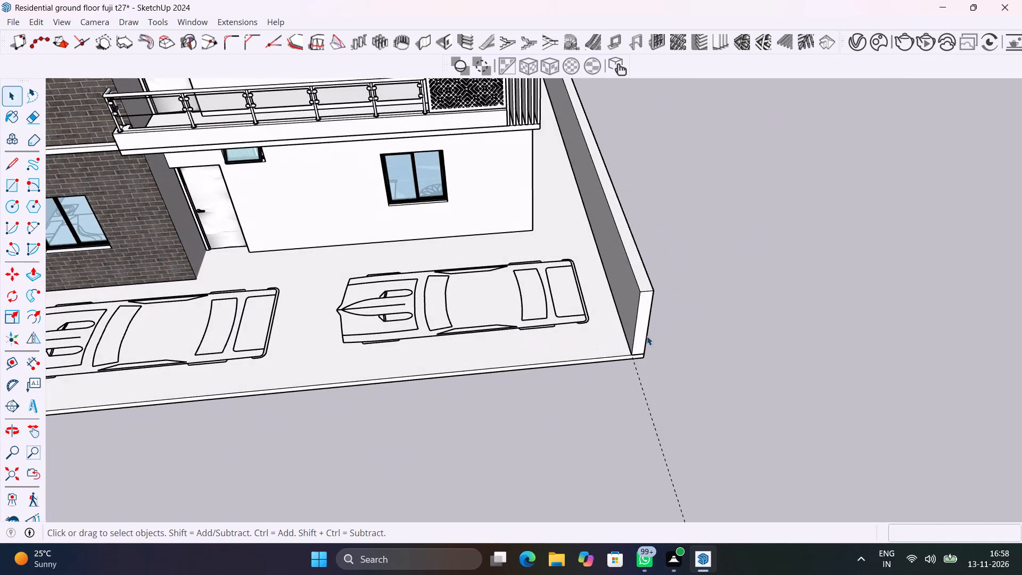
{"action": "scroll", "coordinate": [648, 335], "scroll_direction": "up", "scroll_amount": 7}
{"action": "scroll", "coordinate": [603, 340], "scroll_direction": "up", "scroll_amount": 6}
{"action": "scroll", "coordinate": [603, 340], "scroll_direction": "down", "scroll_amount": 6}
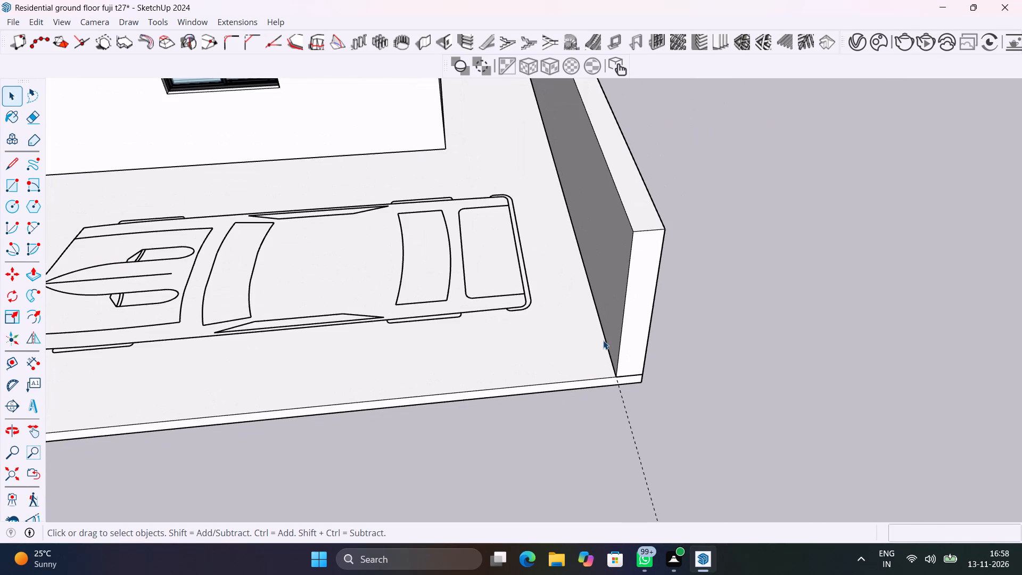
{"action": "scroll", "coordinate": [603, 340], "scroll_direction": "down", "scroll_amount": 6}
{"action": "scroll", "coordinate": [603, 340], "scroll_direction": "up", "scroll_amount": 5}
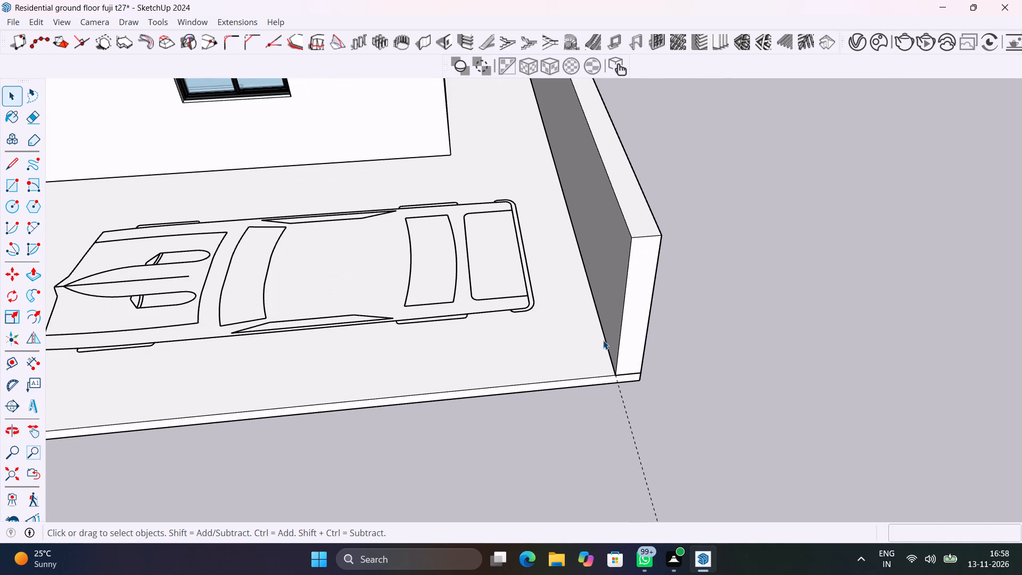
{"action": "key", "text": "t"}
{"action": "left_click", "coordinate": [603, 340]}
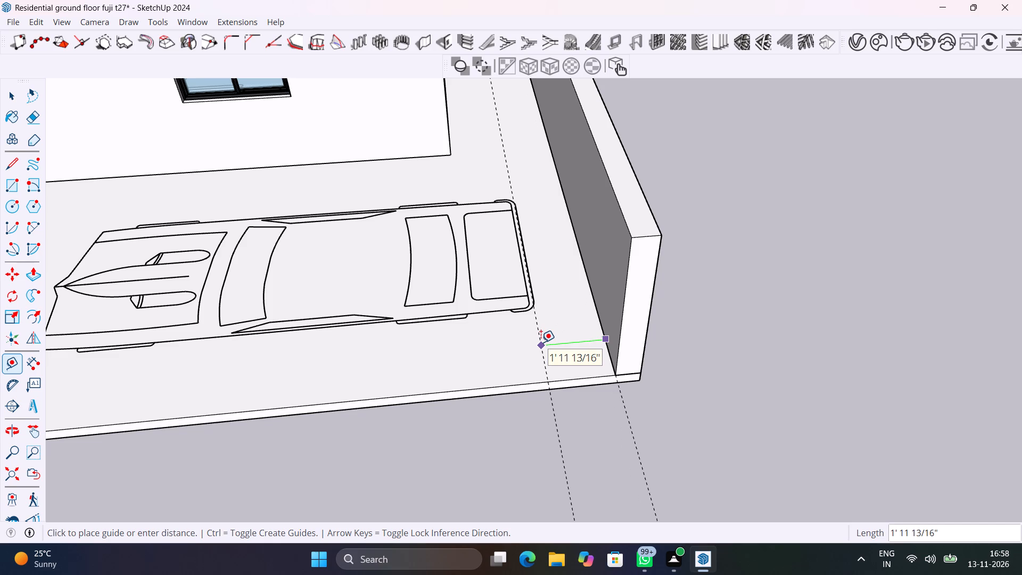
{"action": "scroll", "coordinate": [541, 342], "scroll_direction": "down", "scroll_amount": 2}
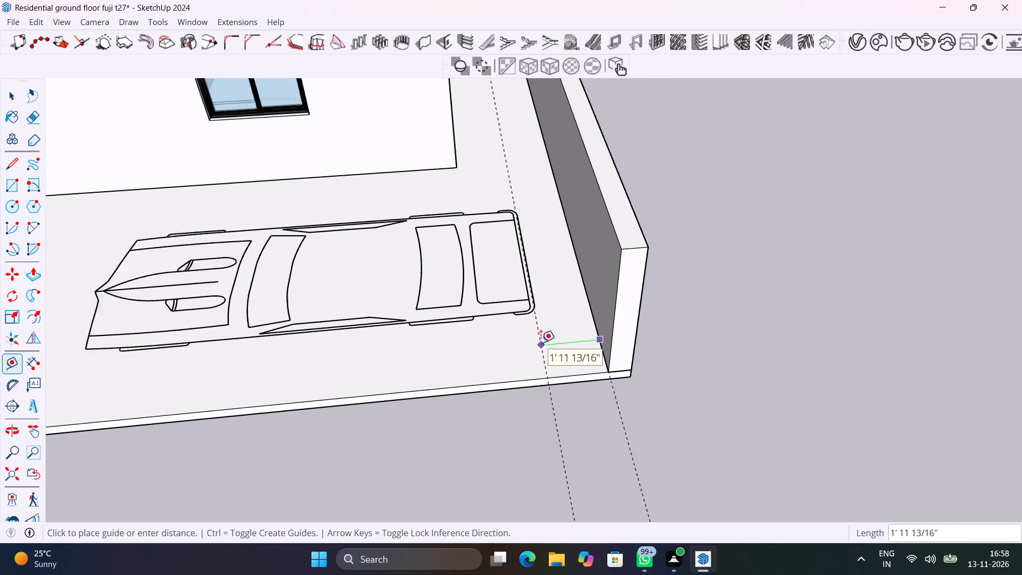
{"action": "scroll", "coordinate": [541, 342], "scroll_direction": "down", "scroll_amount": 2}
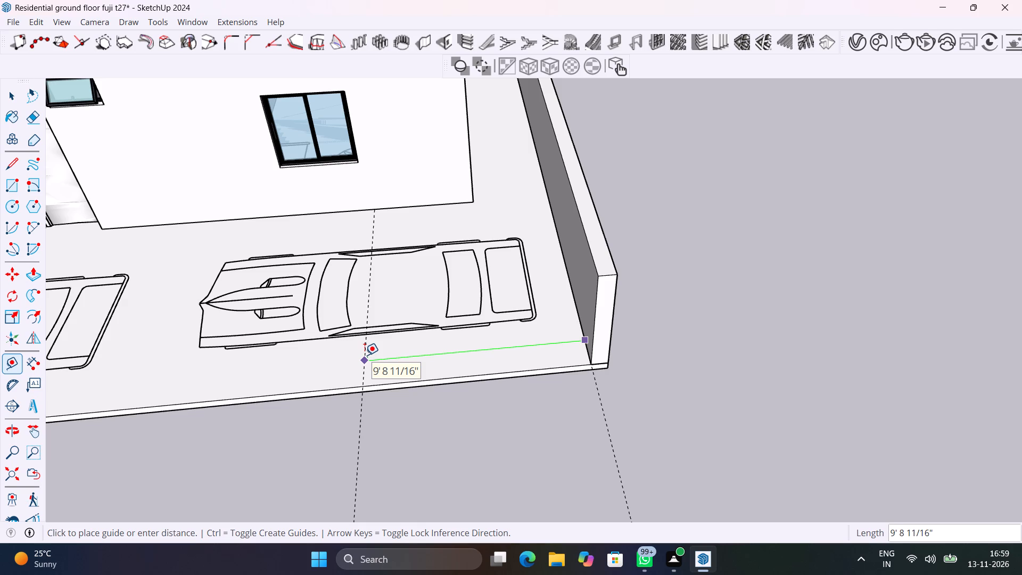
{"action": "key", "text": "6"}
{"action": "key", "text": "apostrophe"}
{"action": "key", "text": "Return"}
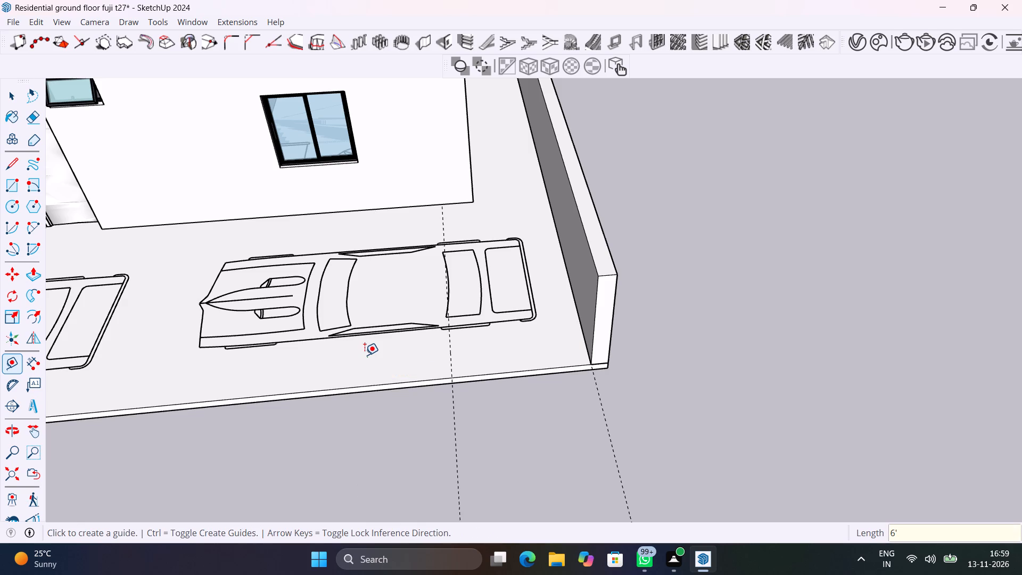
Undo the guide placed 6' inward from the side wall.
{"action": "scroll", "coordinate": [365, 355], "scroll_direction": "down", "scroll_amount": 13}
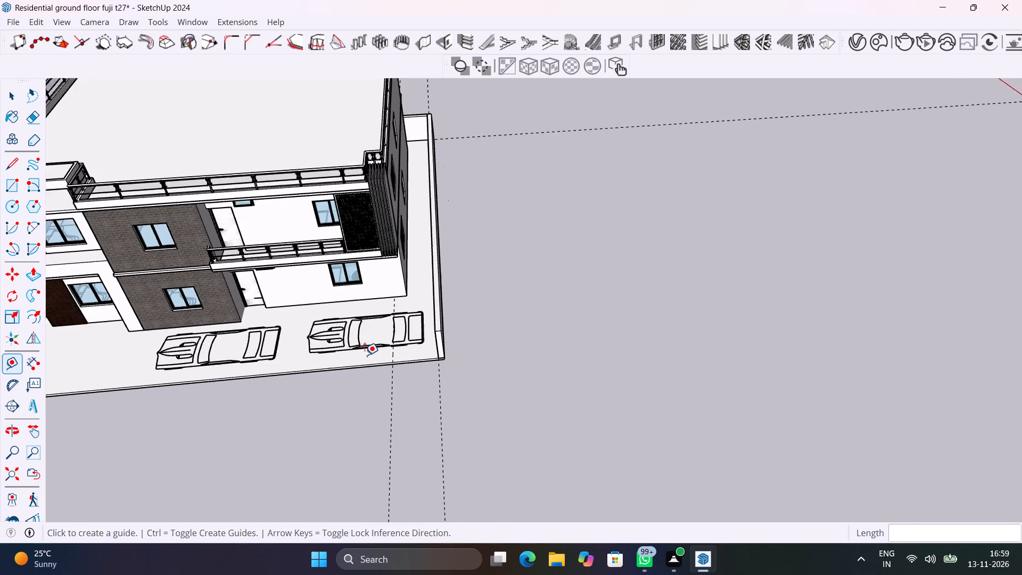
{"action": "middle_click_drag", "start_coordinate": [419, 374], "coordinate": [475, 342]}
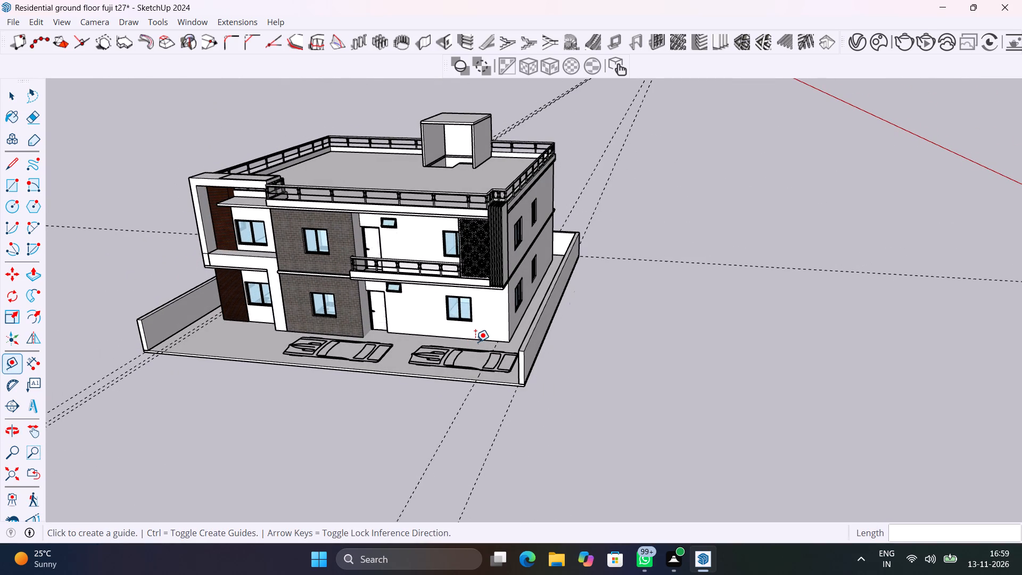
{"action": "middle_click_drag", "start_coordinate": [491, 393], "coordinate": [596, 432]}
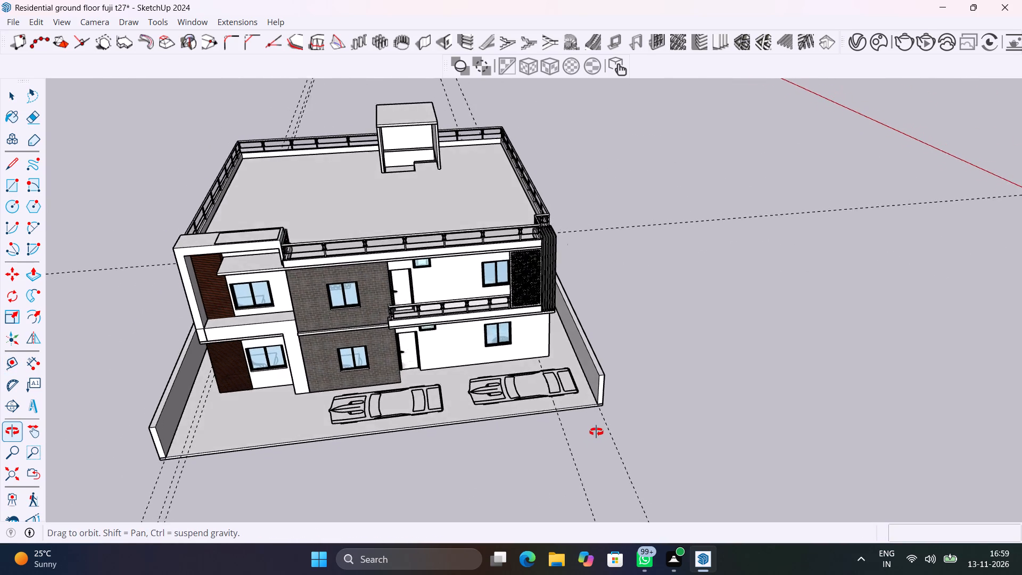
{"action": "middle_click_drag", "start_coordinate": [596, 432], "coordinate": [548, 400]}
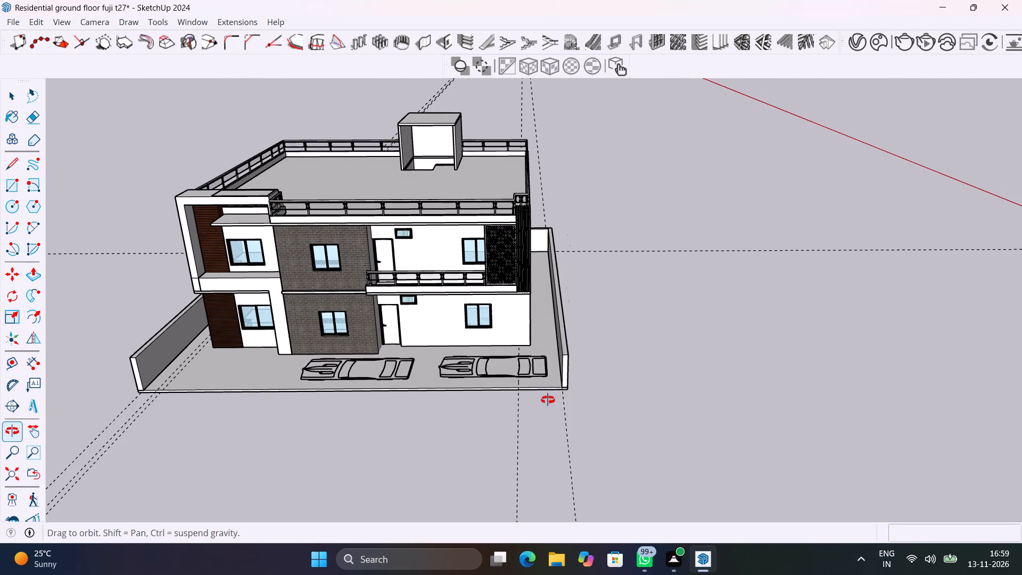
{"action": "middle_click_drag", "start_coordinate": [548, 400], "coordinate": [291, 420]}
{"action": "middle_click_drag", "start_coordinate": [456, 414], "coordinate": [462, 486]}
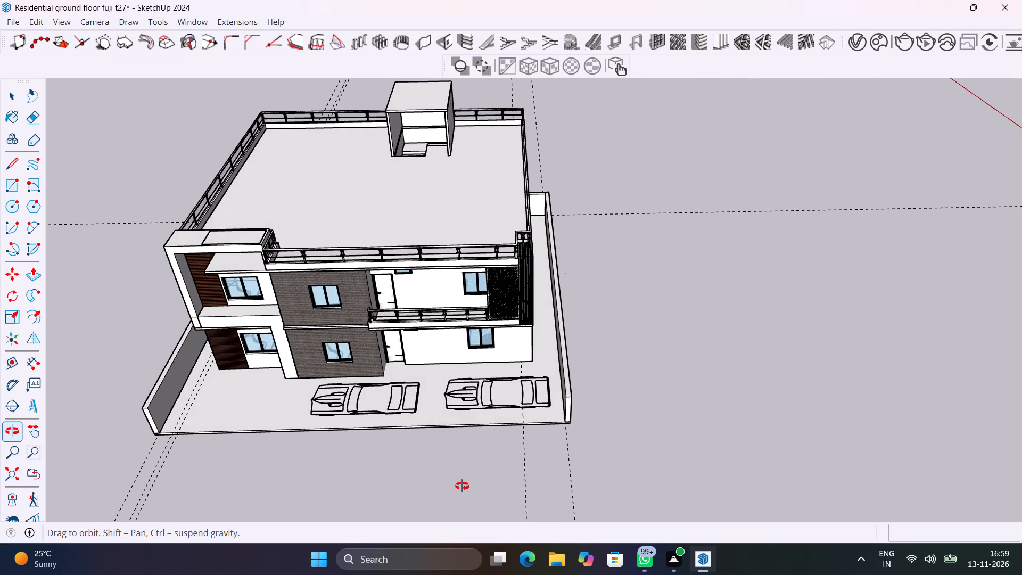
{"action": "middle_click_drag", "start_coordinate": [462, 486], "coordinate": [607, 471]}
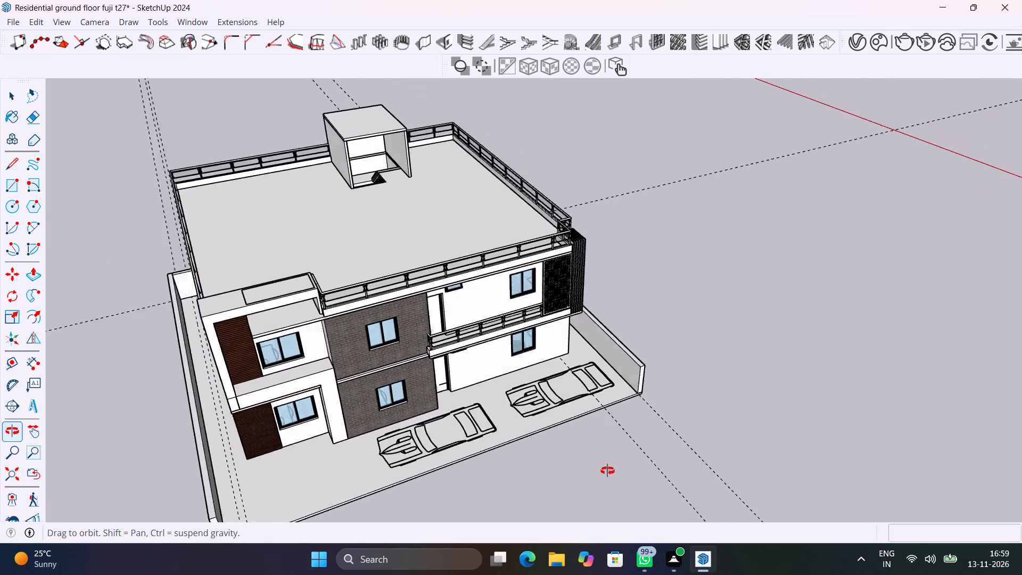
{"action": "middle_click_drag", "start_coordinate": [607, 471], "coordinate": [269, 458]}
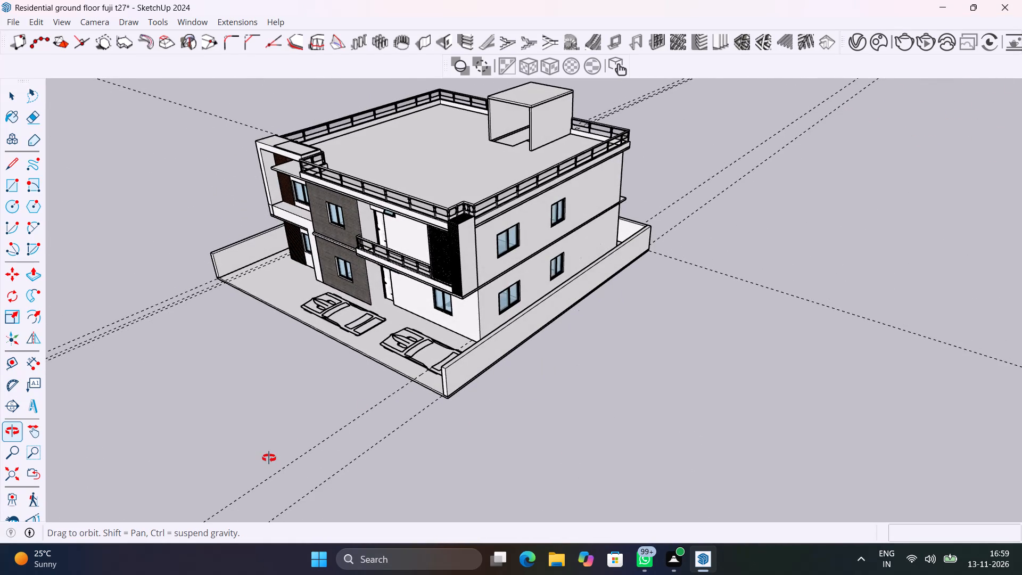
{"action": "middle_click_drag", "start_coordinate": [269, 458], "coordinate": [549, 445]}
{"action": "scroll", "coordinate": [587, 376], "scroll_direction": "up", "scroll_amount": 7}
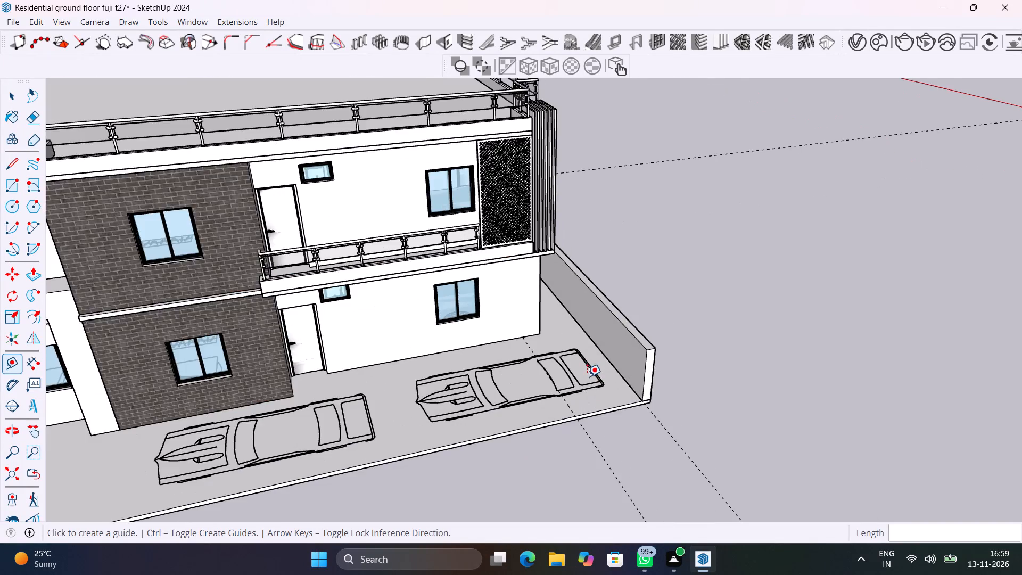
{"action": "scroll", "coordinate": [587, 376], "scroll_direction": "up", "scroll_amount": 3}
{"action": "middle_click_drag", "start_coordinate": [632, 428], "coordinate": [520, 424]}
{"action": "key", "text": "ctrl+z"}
Inside the ground slab's group, push-pull the side face beneath the new side wall outward about 7' 2".
{"action": "scroll", "coordinate": [612, 422], "scroll_direction": "up", "scroll_amount": 3}
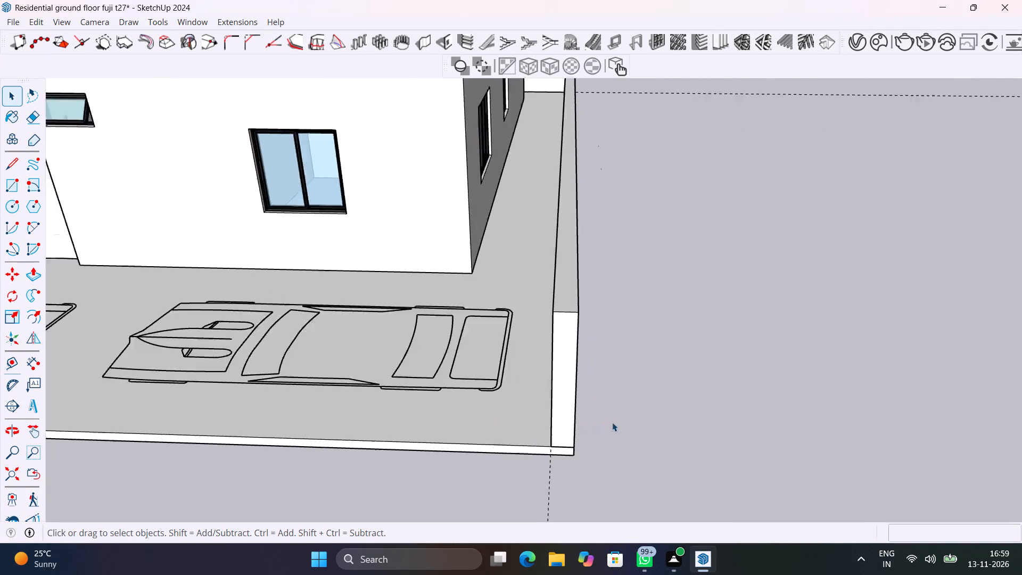
{"action": "scroll", "coordinate": [612, 422], "scroll_direction": "up", "scroll_amount": 3}
{"action": "middle_click_drag", "start_coordinate": [611, 427], "coordinate": [481, 423]}
{"action": "scroll", "coordinate": [483, 437], "scroll_direction": "up", "scroll_amount": 6}
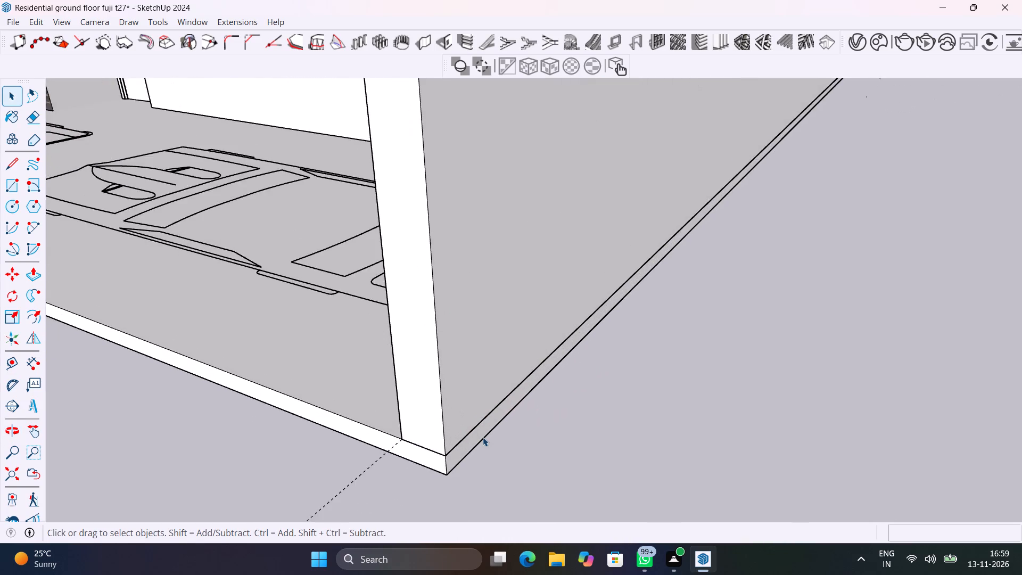
{"action": "scroll", "coordinate": [483, 437], "scroll_direction": "up", "scroll_amount": 3}
{"action": "left_click", "coordinate": [483, 431]}
{"action": "double_click", "coordinate": [483, 431]}
{"action": "left_click", "coordinate": [483, 430]}
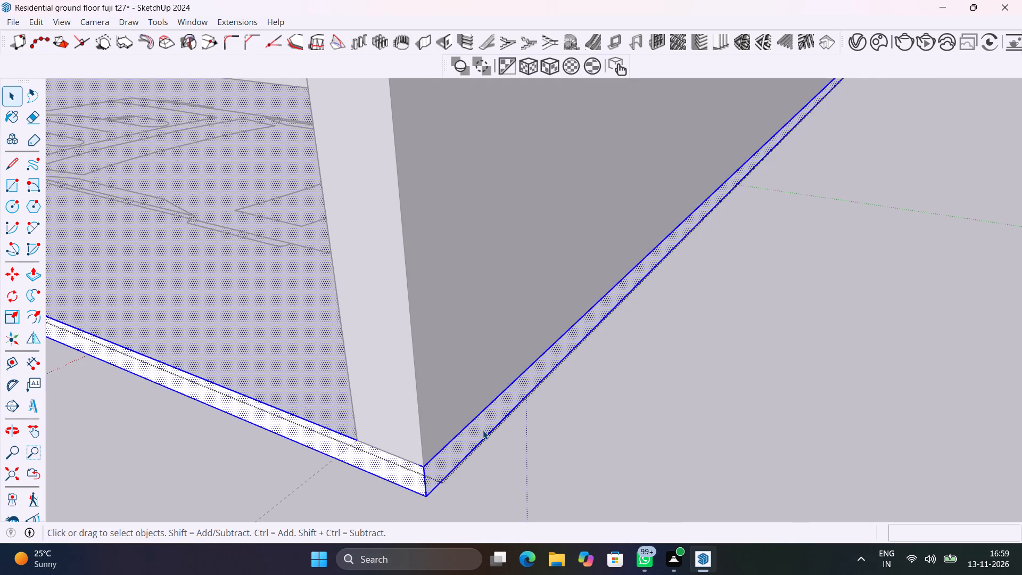
{"action": "left_click", "coordinate": [483, 430]}
{"action": "key", "text": "p"}
{"action": "left_click", "coordinate": [483, 430]}
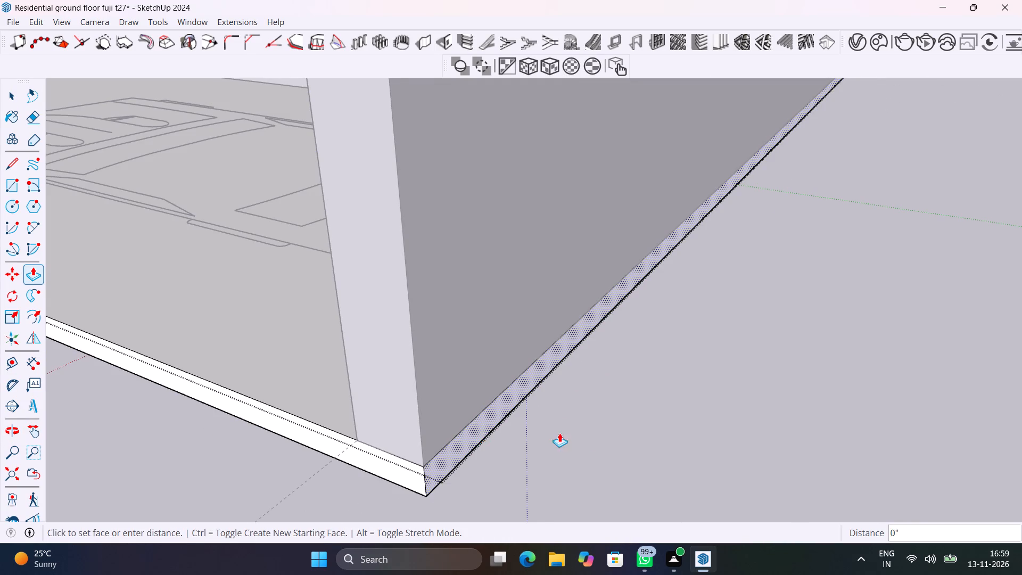
{"action": "scroll", "coordinate": [589, 433], "scroll_direction": "down", "scroll_amount": 17}
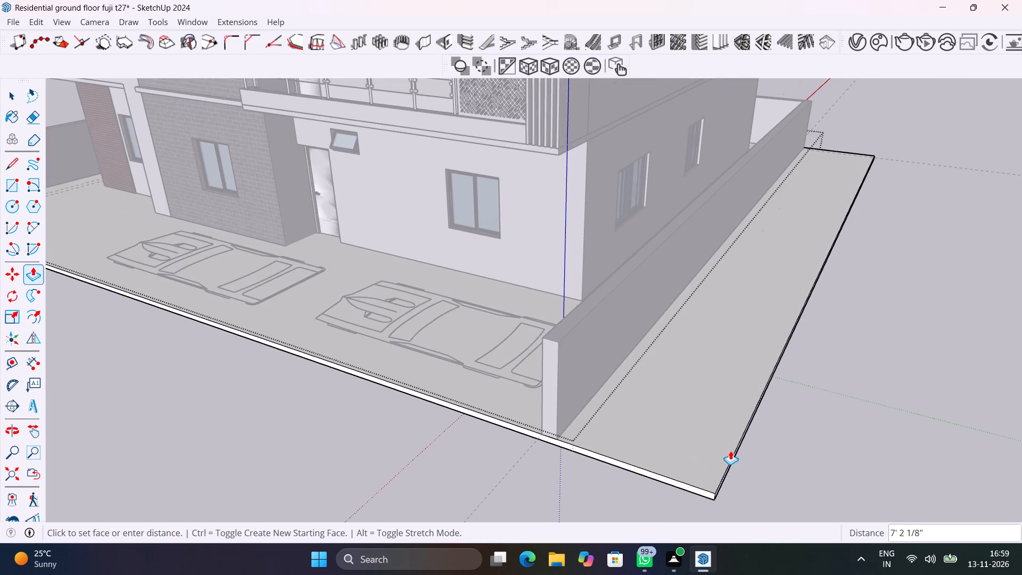
{"action": "left_click", "coordinate": [730, 450]}
{"action": "key", "text": "space"}
{"action": "left_click", "coordinate": [521, 489]}
Move the side wall outward about 7' along the slab's front edge, close to the widened slab's outer edge.
{"action": "middle_click_drag", "start_coordinate": [505, 482], "coordinate": [529, 473]}
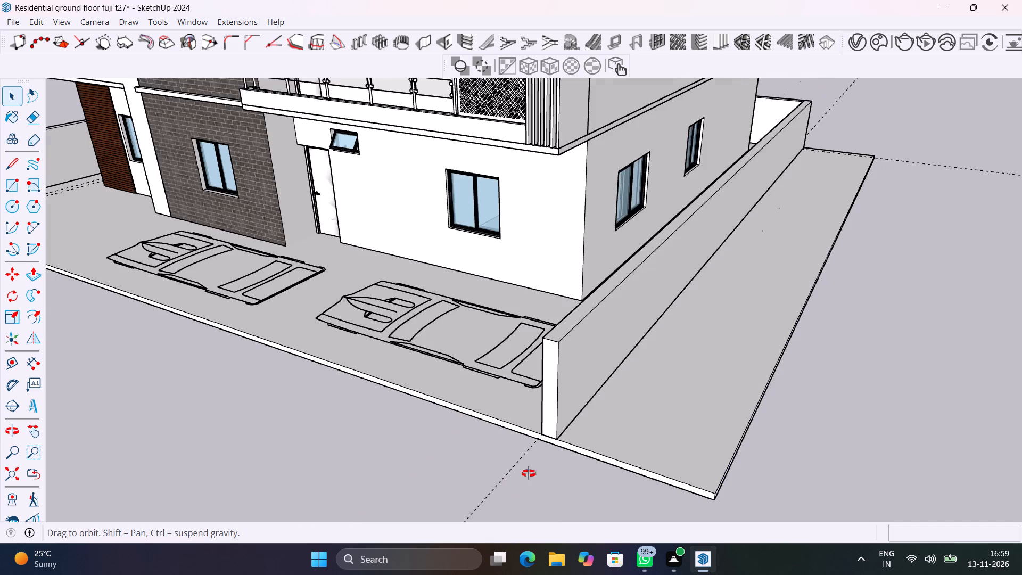
{"action": "middle_click_drag", "start_coordinate": [529, 473], "coordinate": [581, 481]}
{"action": "left_click", "coordinate": [715, 390]}
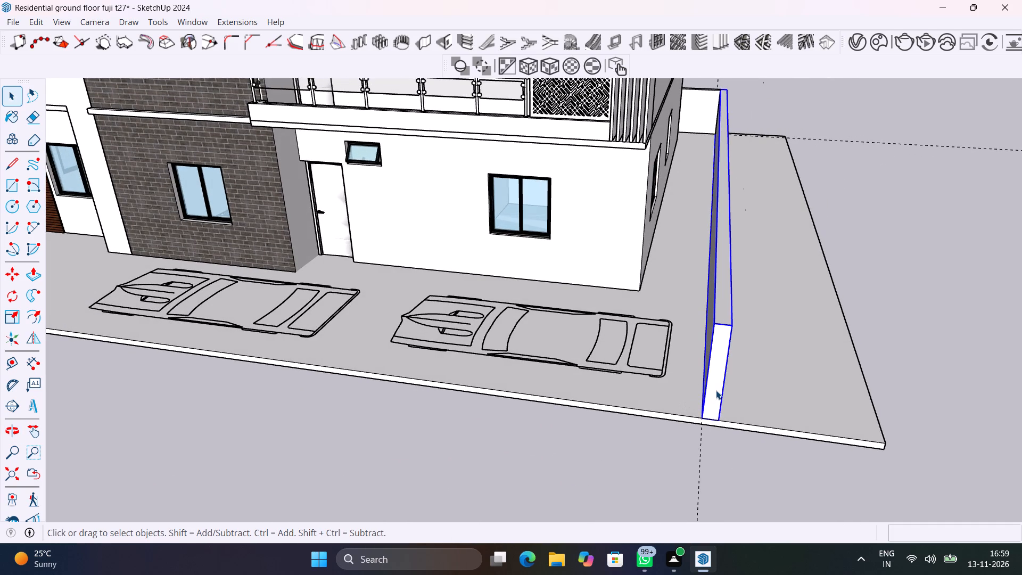
{"action": "key", "text": "m"}
{"action": "left_click", "coordinate": [700, 422]}
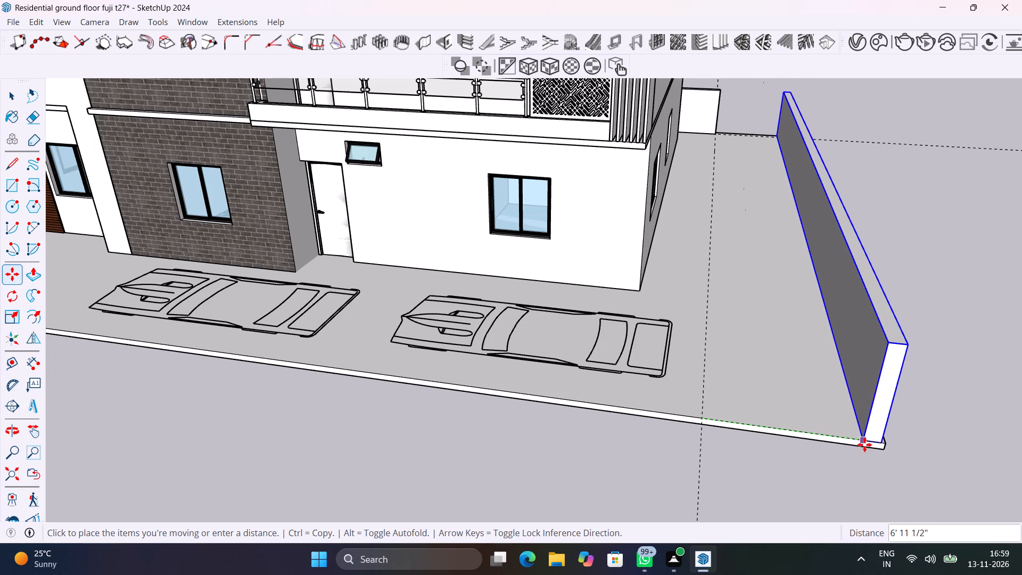
{"action": "left_click", "coordinate": [867, 445]}
{"action": "key", "text": "space"}
{"action": "left_click", "coordinate": [735, 474]}
Place a guide on the slab 10' outward from the base of the house's side wall.
{"action": "scroll", "coordinate": [736, 471], "scroll_direction": "down", "scroll_amount": 6}
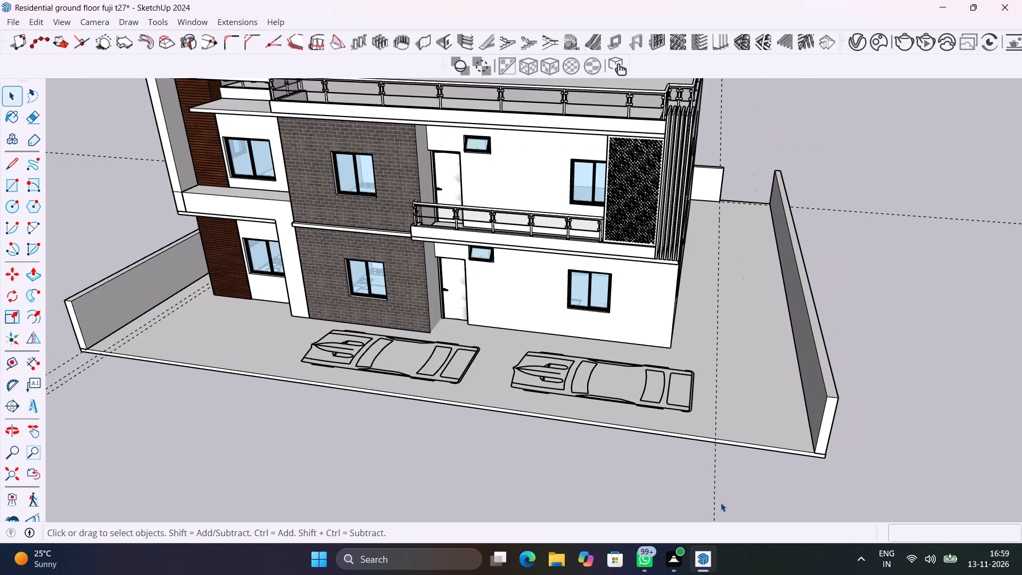
{"action": "middle_click_drag", "start_coordinate": [686, 466], "coordinate": [541, 445]}
{"action": "scroll", "coordinate": [603, 284], "scroll_direction": "up", "scroll_amount": 7}
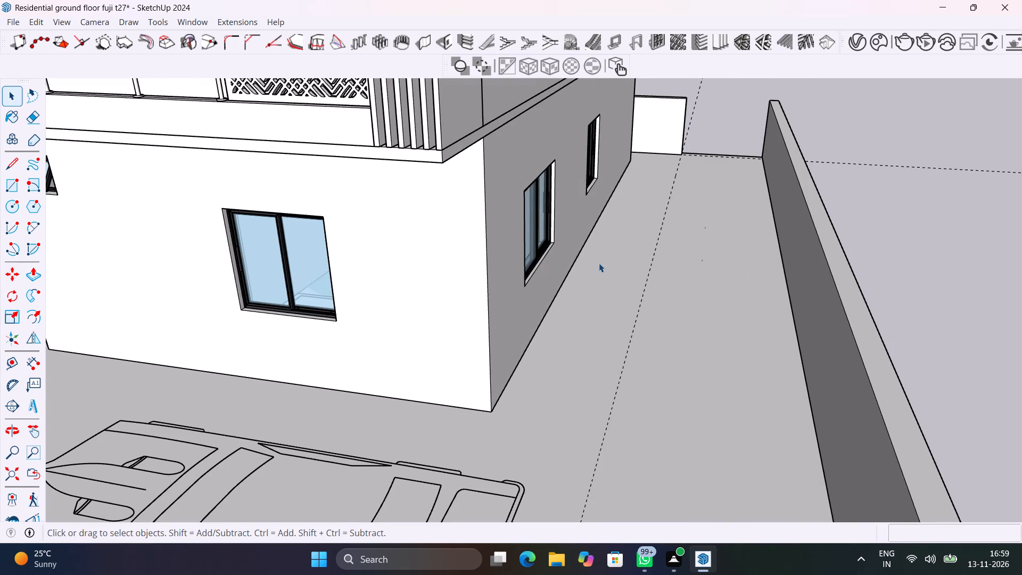
{"action": "key", "text": "t"}
{"action": "left_click", "coordinate": [563, 283]}
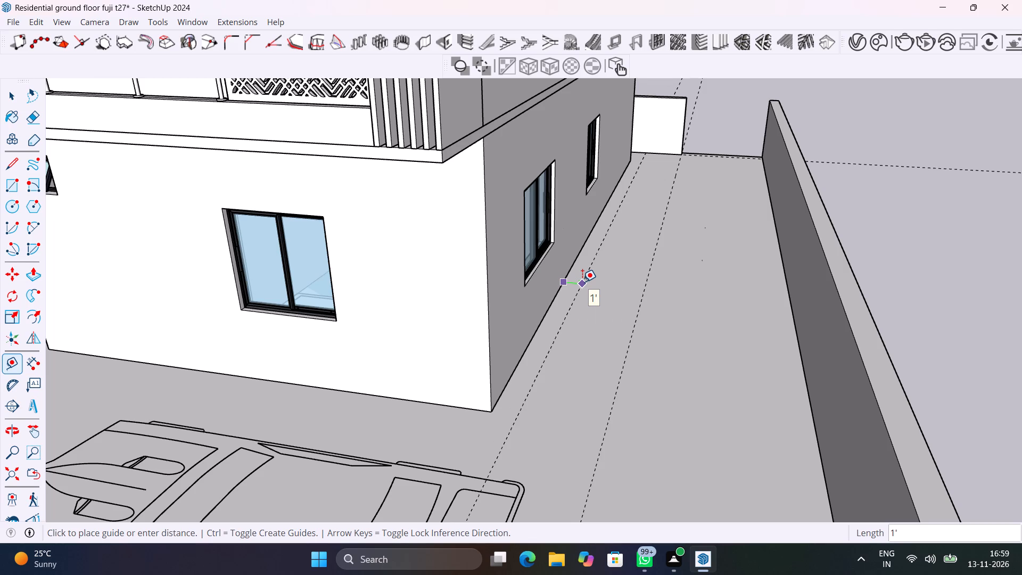
{"action": "type", "text": "10'"}
{"action": "key", "text": "Return"}
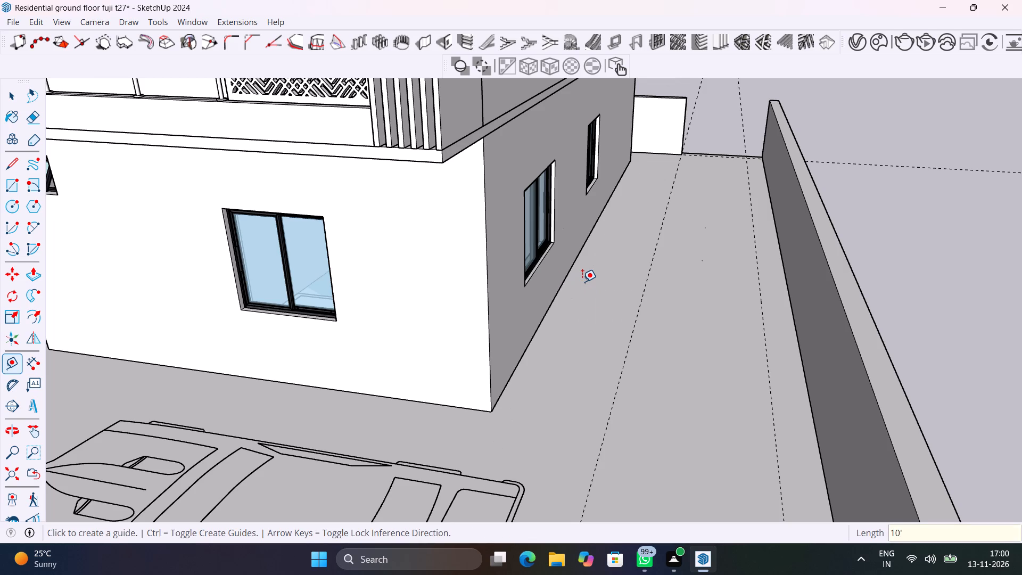
{"action": "key", "text": "space"}
Move the side wall about 1' 5" inward along the slab's front edge so its inner base corner meets the 10' guide.
{"action": "scroll", "coordinate": [582, 282], "scroll_direction": "up", "scroll_amount": 1}
{"action": "scroll", "coordinate": [582, 282], "scroll_direction": "down", "scroll_amount": 10}
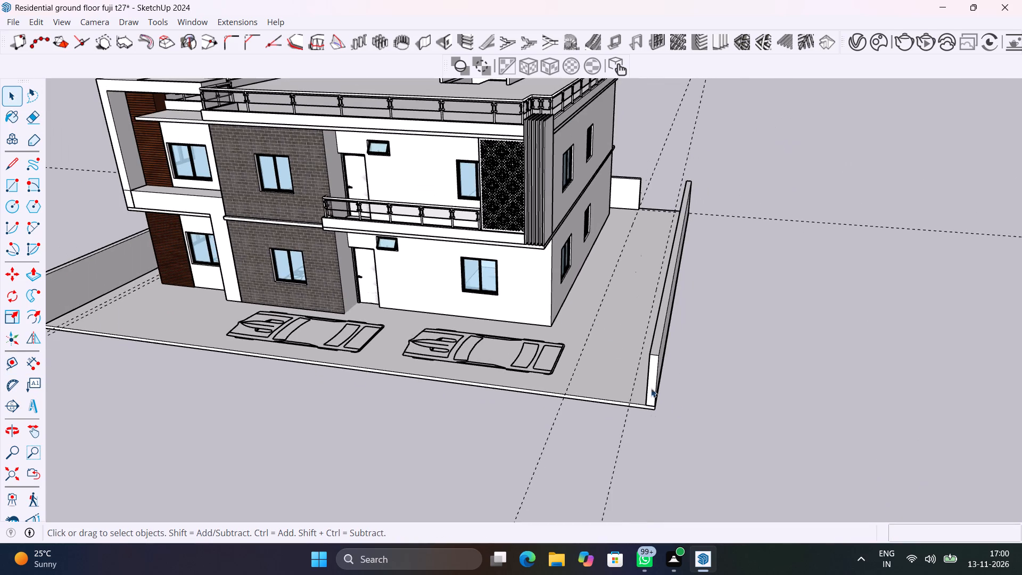
{"action": "scroll", "coordinate": [648, 401], "scroll_direction": "up", "scroll_amount": 11}
{"action": "left_click", "coordinate": [654, 400]}
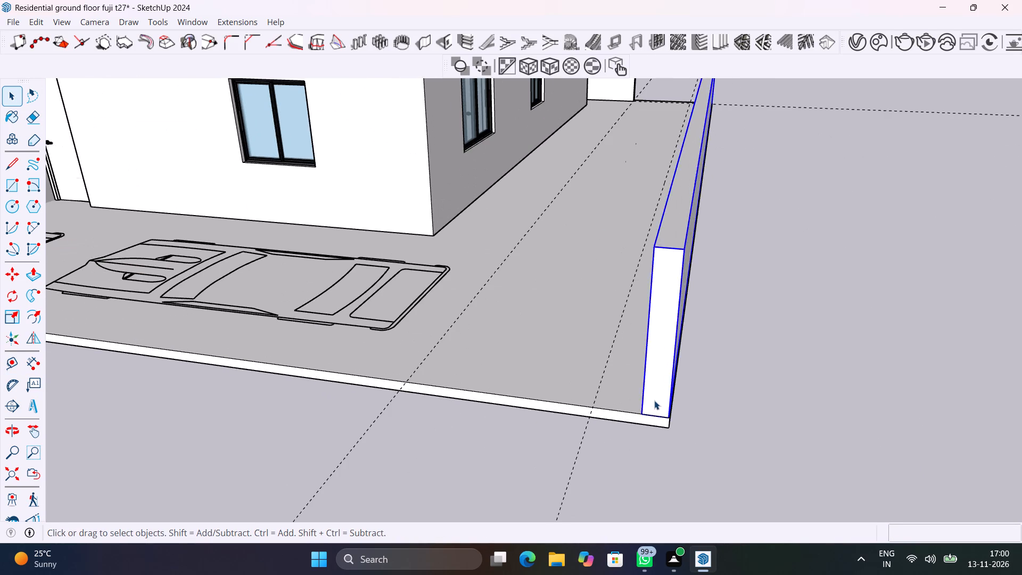
{"action": "scroll", "coordinate": [654, 400], "scroll_direction": "up", "scroll_amount": 7}
{"action": "key", "text": "m"}
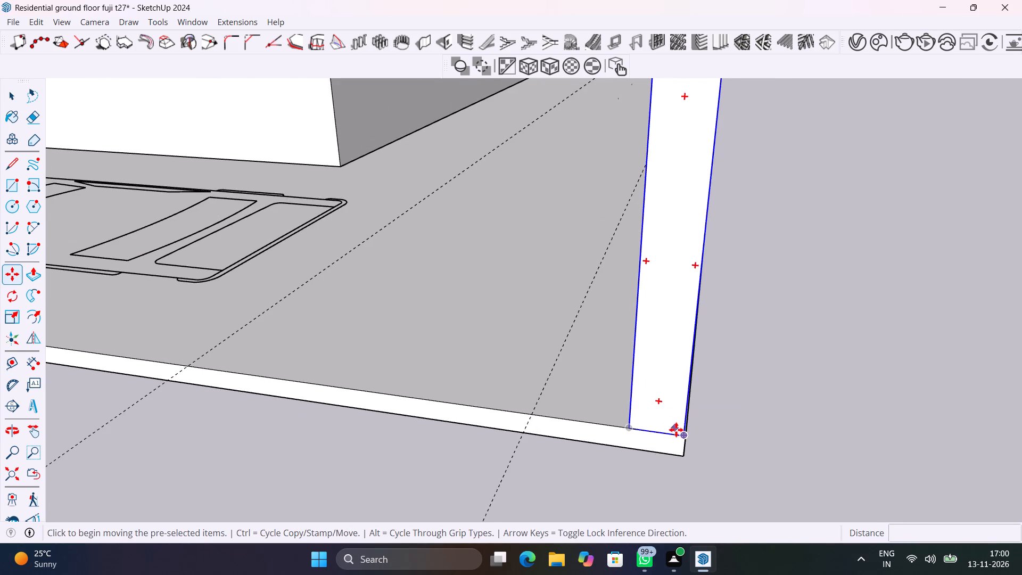
{"action": "left_click", "coordinate": [628, 428]}
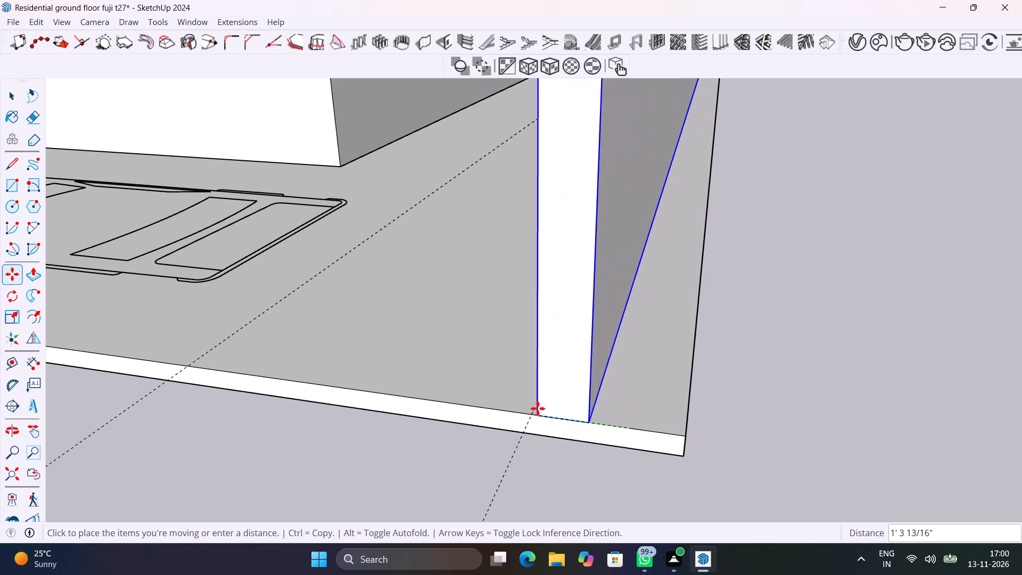
{"action": "scroll", "coordinate": [532, 414], "scroll_direction": "up", "scroll_amount": 6}
{"action": "middle_click_drag", "start_coordinate": [532, 414], "coordinate": [629, 417]}
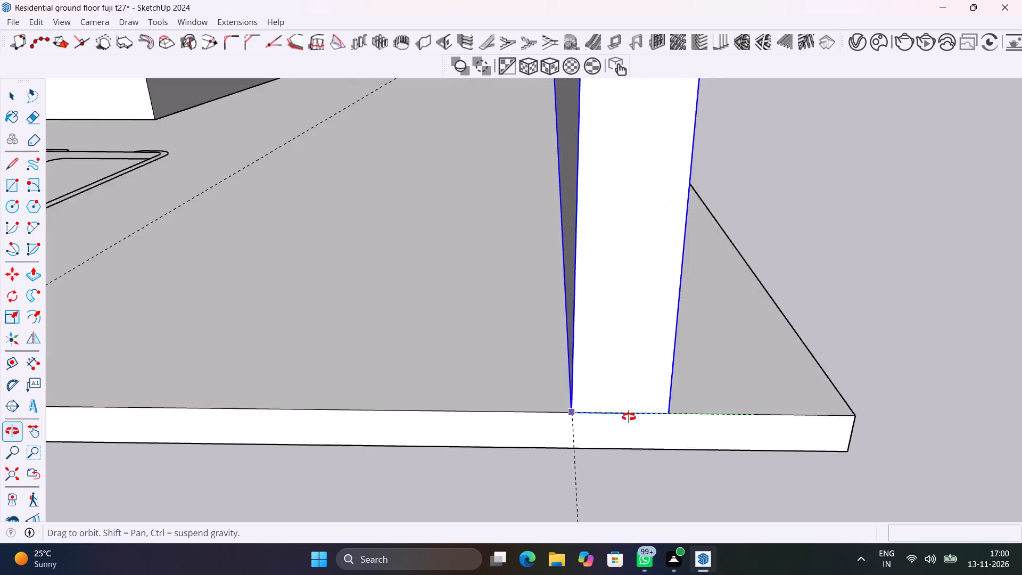
{"action": "middle_click_drag", "start_coordinate": [629, 417], "coordinate": [630, 417]}
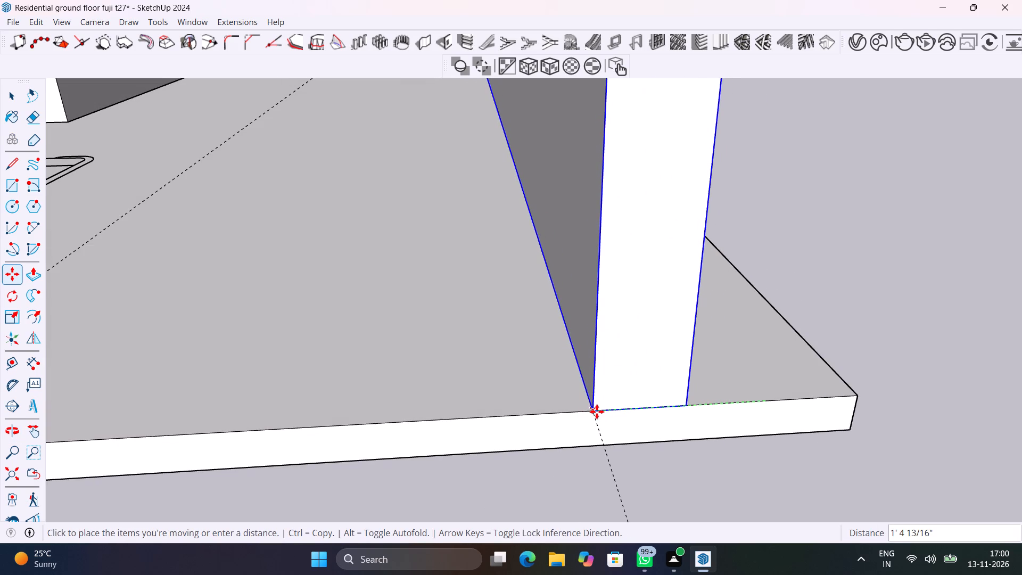
{"action": "left_click", "coordinate": [597, 412]}
{"action": "scroll", "coordinate": [647, 439], "scroll_direction": "down", "scroll_amount": 7}
{"action": "key", "text": "space"}
Inside the ground slab's group, push-pull the slab's side face about 1' 5" inward, flush with the side wall's outer face.
{"action": "middle_click_drag", "start_coordinate": [662, 443], "coordinate": [496, 446]}
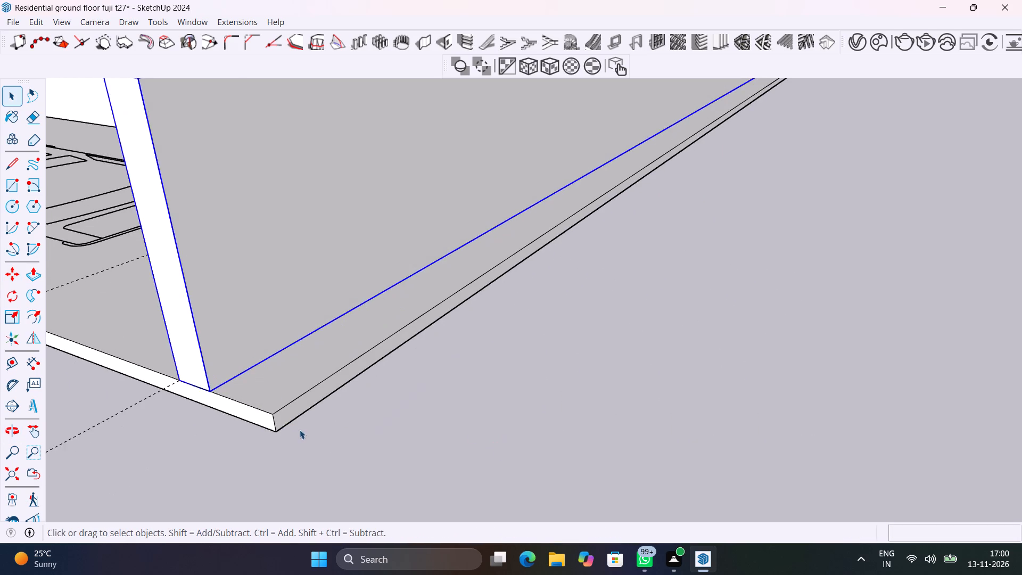
{"action": "scroll", "coordinate": [295, 428], "scroll_direction": "up", "scroll_amount": 6}
{"action": "left_click", "coordinate": [285, 403]}
{"action": "double_click", "coordinate": [285, 403]}
{"action": "left_click", "coordinate": [285, 403]}
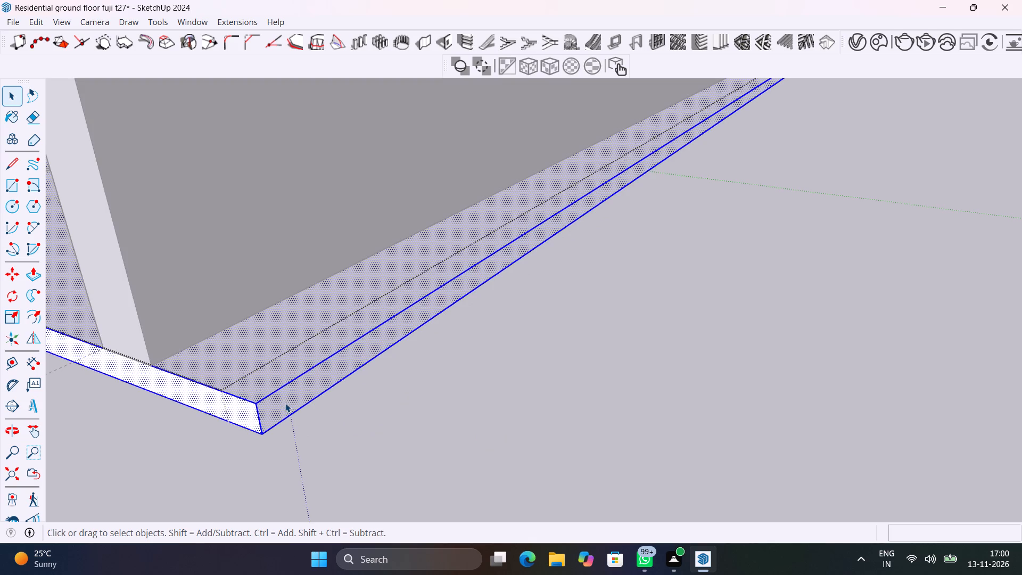
{"action": "left_click", "coordinate": [285, 403]}
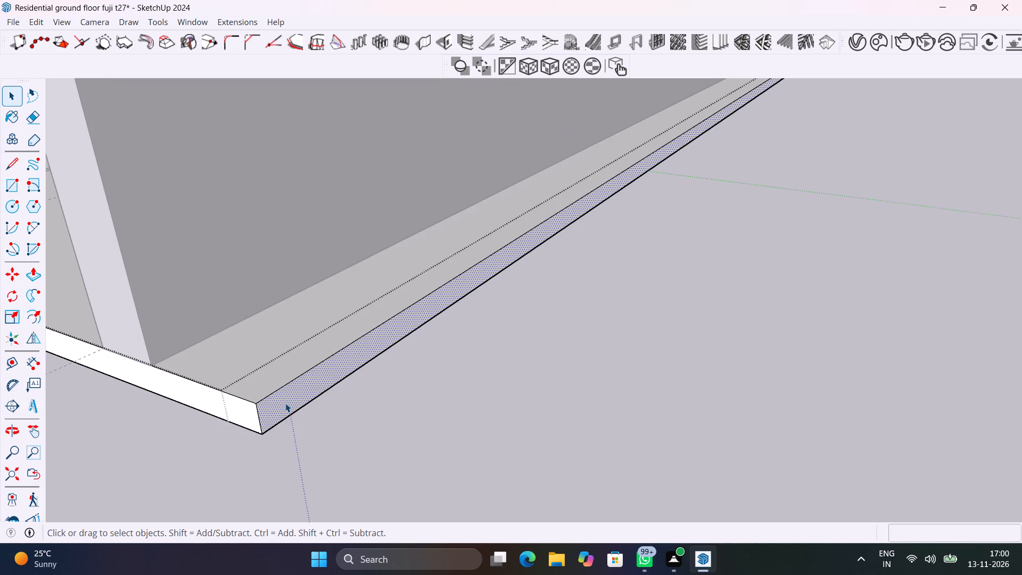
{"action": "key", "text": "p"}
{"action": "left_click", "coordinate": [285, 403]}
{"action": "left_click", "coordinate": [169, 350]}
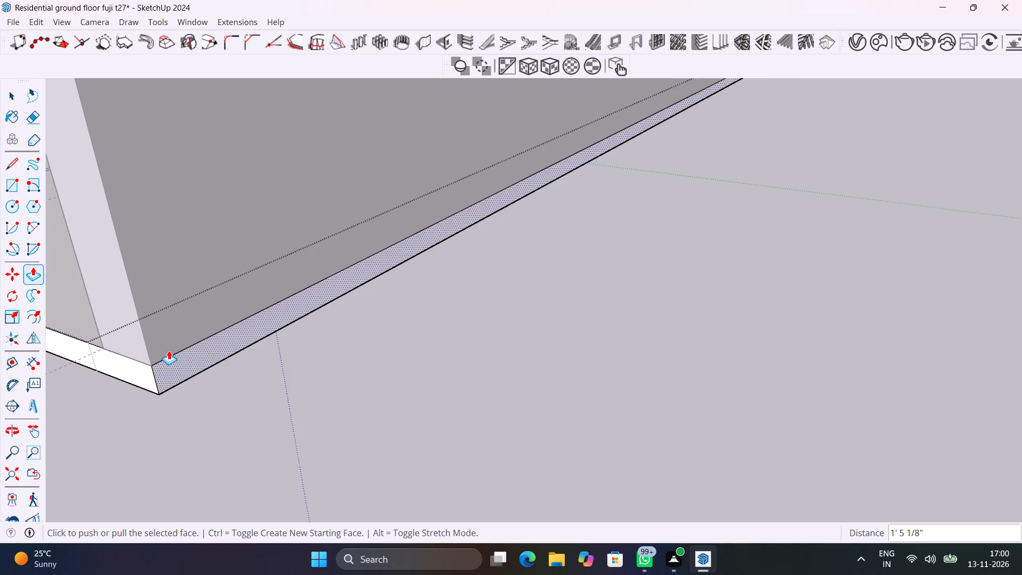
{"action": "scroll", "coordinate": [242, 413], "scroll_direction": "down", "scroll_amount": 15}
{"action": "key", "text": "space"}
{"action": "left_click", "coordinate": [510, 359]}
Inside the rear boundary wall's group, push-pull its end face outward to the side wall's inner face, closing the corner gap.
{"action": "scroll", "coordinate": [514, 358], "scroll_direction": "down", "scroll_amount": 1}
{"action": "middle_click_drag", "start_coordinate": [514, 358], "coordinate": [100, 423]}
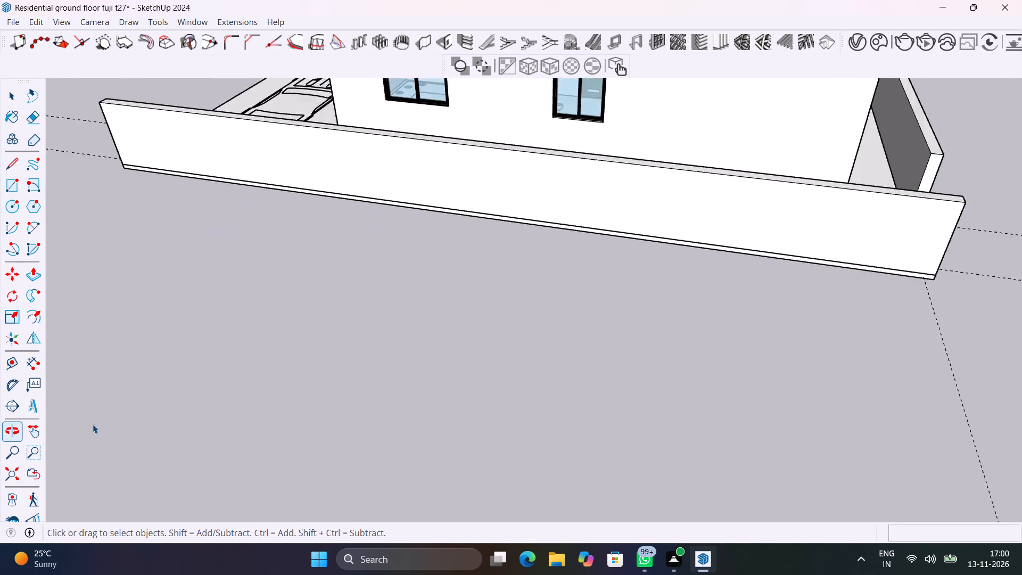
{"action": "scroll", "coordinate": [592, 350], "scroll_direction": "down", "scroll_amount": 6}
{"action": "middle_click_drag", "start_coordinate": [856, 265], "coordinate": [694, 297]}
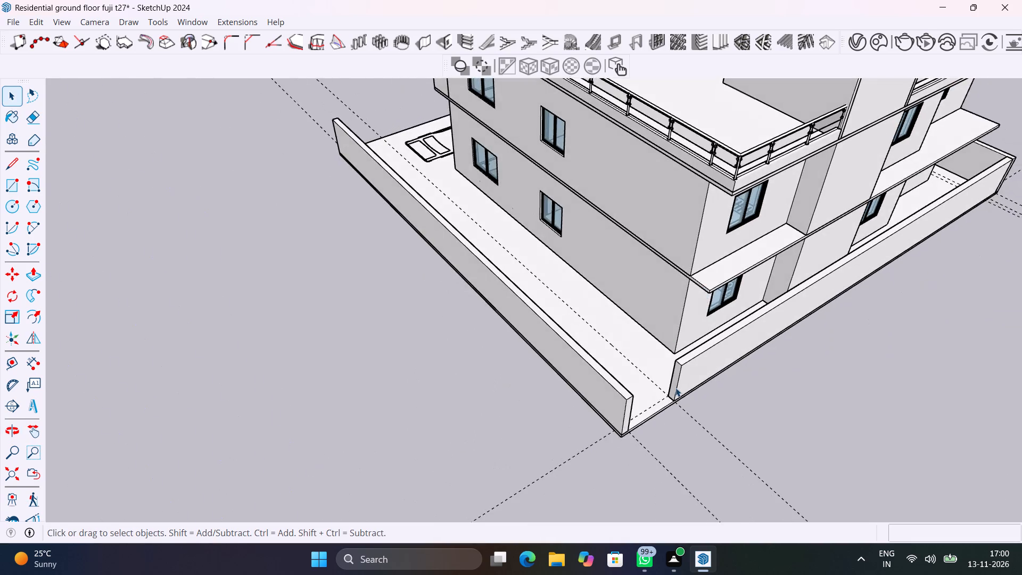
{"action": "scroll", "coordinate": [674, 389], "scroll_direction": "up", "scroll_amount": 10}
{"action": "left_click", "coordinate": [674, 387]}
{"action": "double_click", "coordinate": [674, 387]}
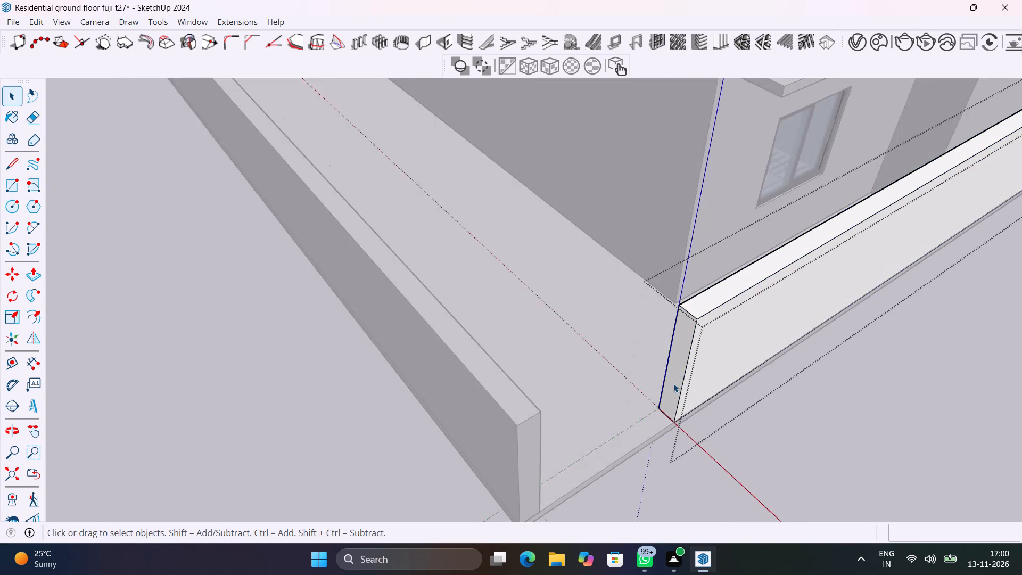
{"action": "left_click", "coordinate": [673, 383]}
{"action": "key", "text": "p"}
{"action": "left_click", "coordinate": [673, 383]}
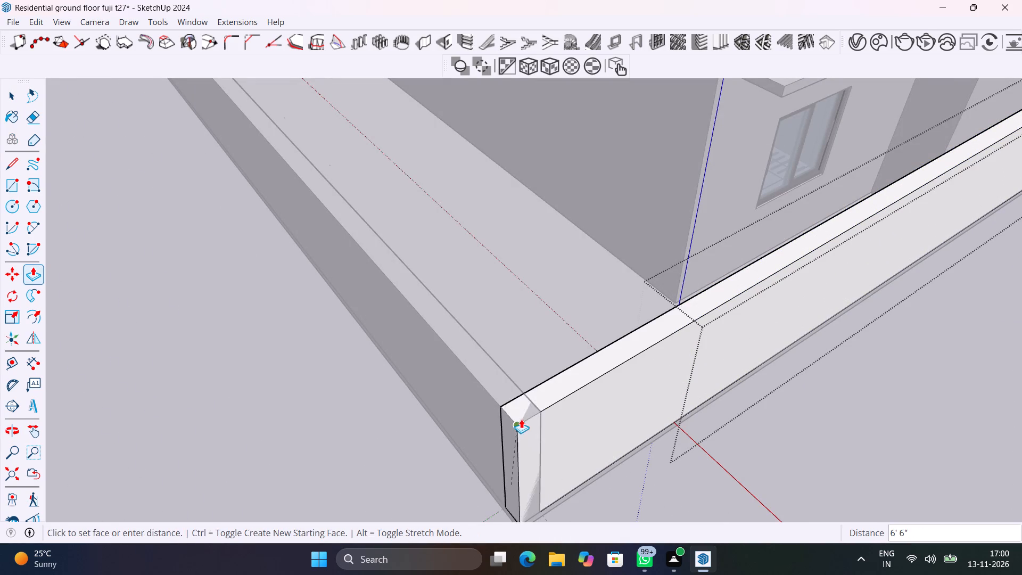
{"action": "left_click", "coordinate": [540, 414]}
{"action": "scroll", "coordinate": [592, 438], "scroll_direction": "down", "scroll_amount": 6}
{"action": "key", "text": "space"}
{"action": "left_click", "coordinate": [429, 437]}
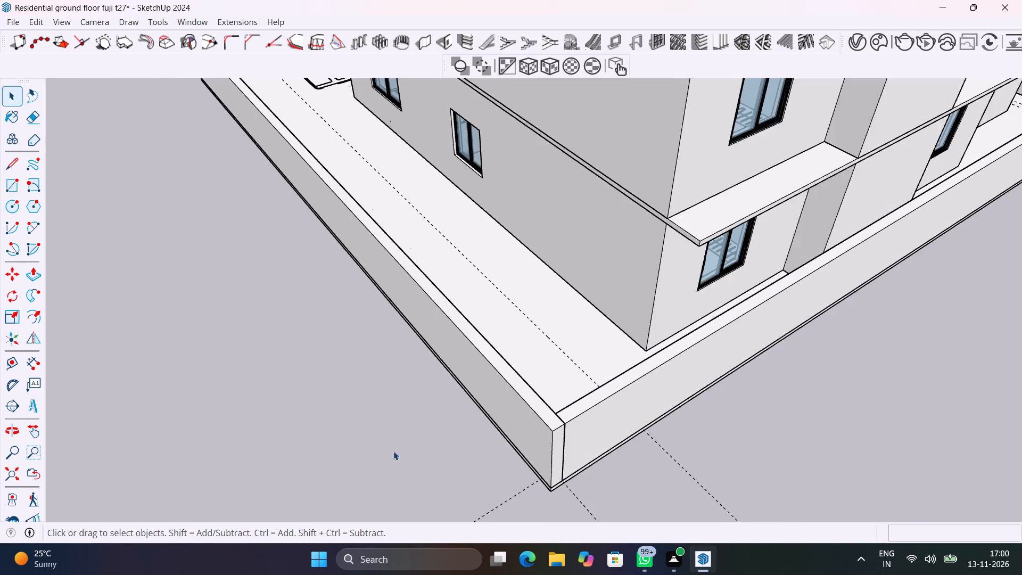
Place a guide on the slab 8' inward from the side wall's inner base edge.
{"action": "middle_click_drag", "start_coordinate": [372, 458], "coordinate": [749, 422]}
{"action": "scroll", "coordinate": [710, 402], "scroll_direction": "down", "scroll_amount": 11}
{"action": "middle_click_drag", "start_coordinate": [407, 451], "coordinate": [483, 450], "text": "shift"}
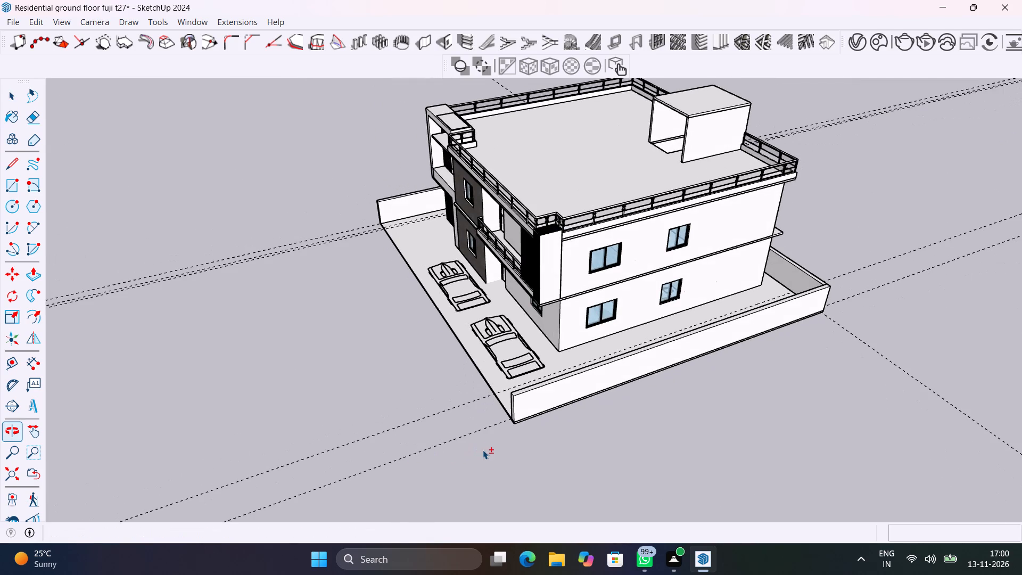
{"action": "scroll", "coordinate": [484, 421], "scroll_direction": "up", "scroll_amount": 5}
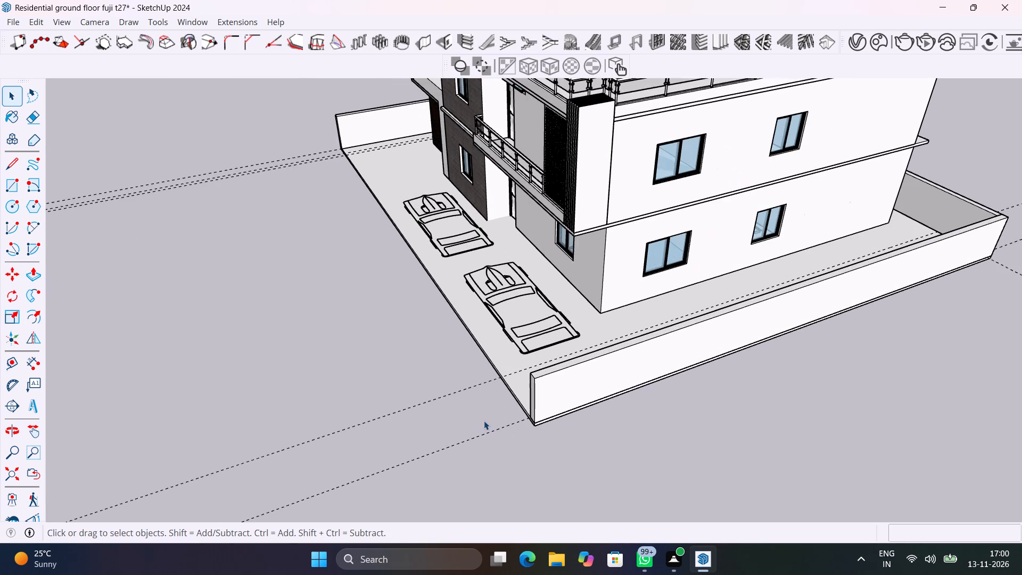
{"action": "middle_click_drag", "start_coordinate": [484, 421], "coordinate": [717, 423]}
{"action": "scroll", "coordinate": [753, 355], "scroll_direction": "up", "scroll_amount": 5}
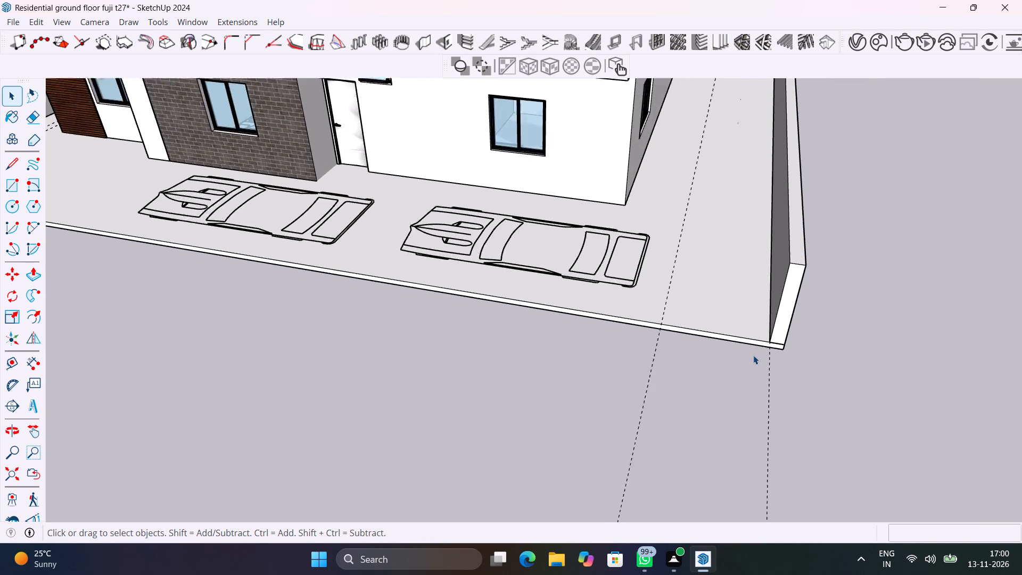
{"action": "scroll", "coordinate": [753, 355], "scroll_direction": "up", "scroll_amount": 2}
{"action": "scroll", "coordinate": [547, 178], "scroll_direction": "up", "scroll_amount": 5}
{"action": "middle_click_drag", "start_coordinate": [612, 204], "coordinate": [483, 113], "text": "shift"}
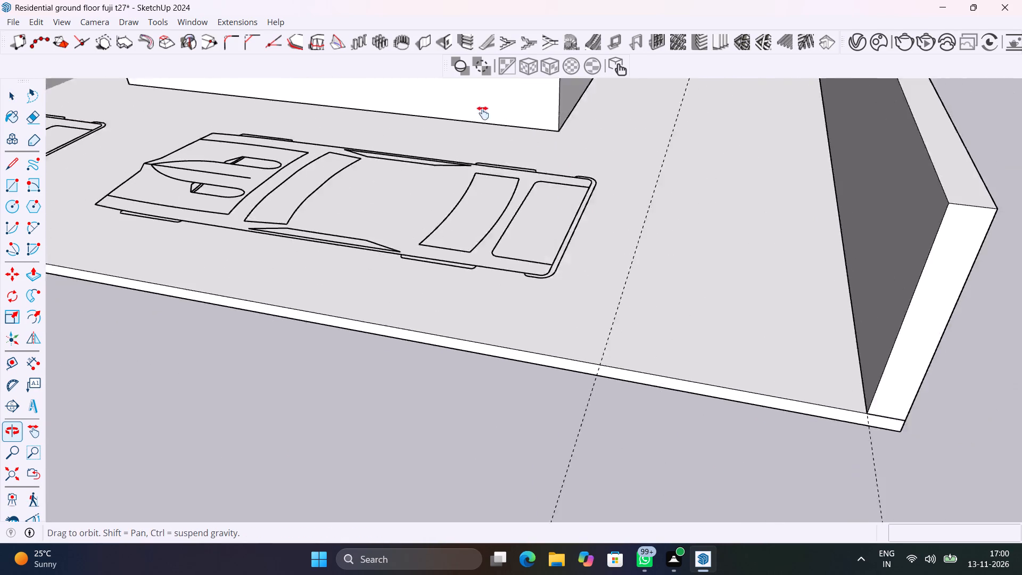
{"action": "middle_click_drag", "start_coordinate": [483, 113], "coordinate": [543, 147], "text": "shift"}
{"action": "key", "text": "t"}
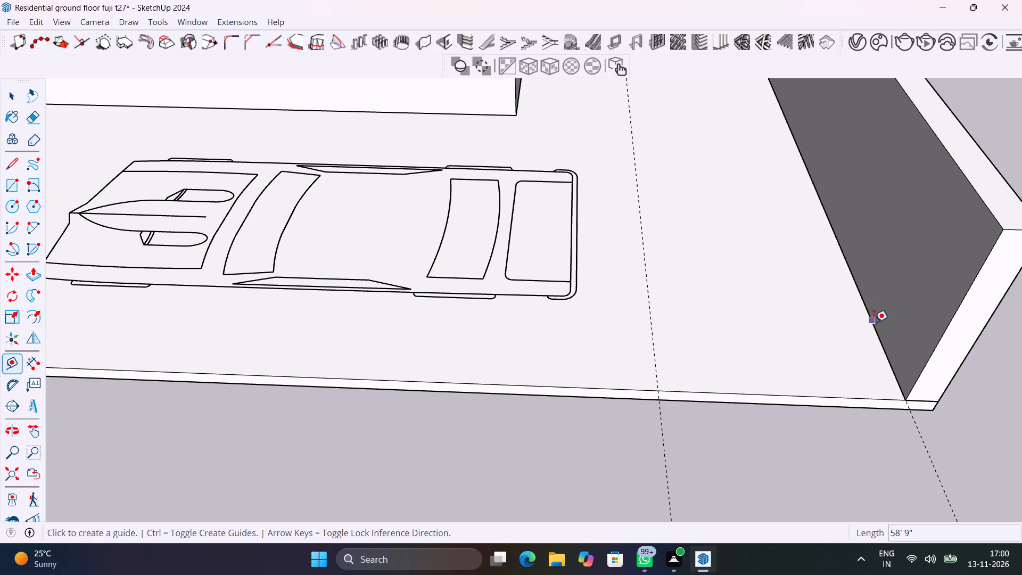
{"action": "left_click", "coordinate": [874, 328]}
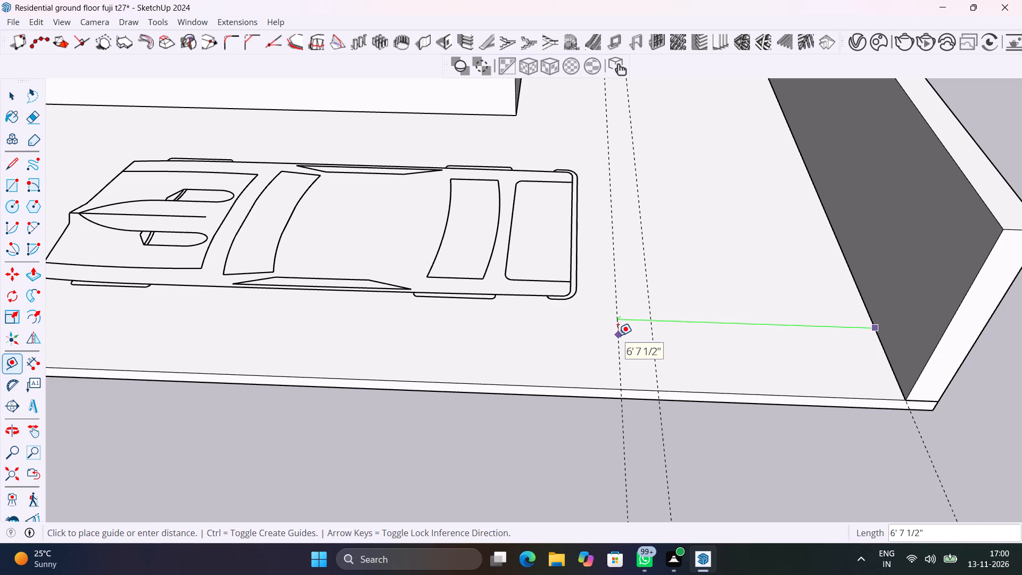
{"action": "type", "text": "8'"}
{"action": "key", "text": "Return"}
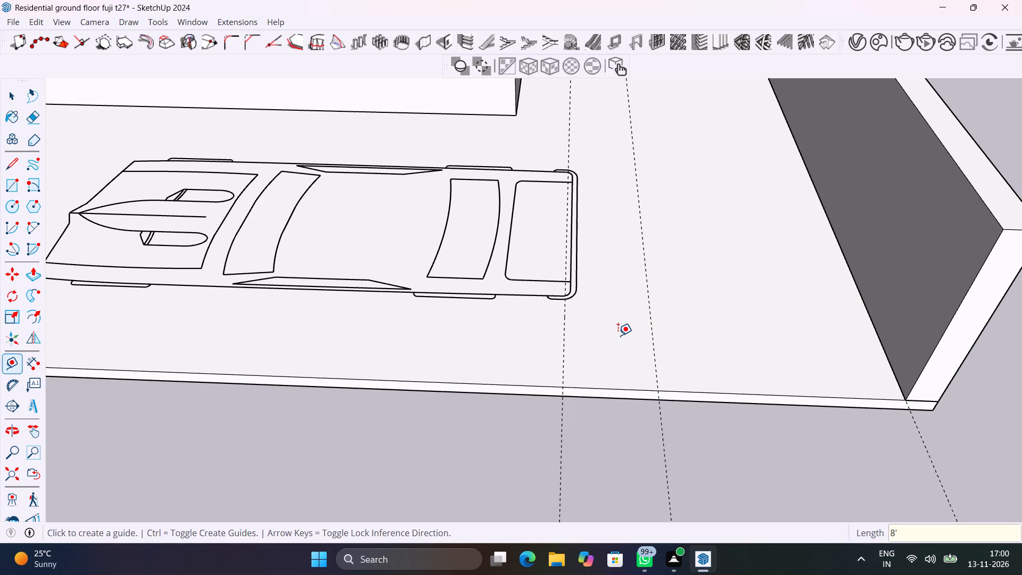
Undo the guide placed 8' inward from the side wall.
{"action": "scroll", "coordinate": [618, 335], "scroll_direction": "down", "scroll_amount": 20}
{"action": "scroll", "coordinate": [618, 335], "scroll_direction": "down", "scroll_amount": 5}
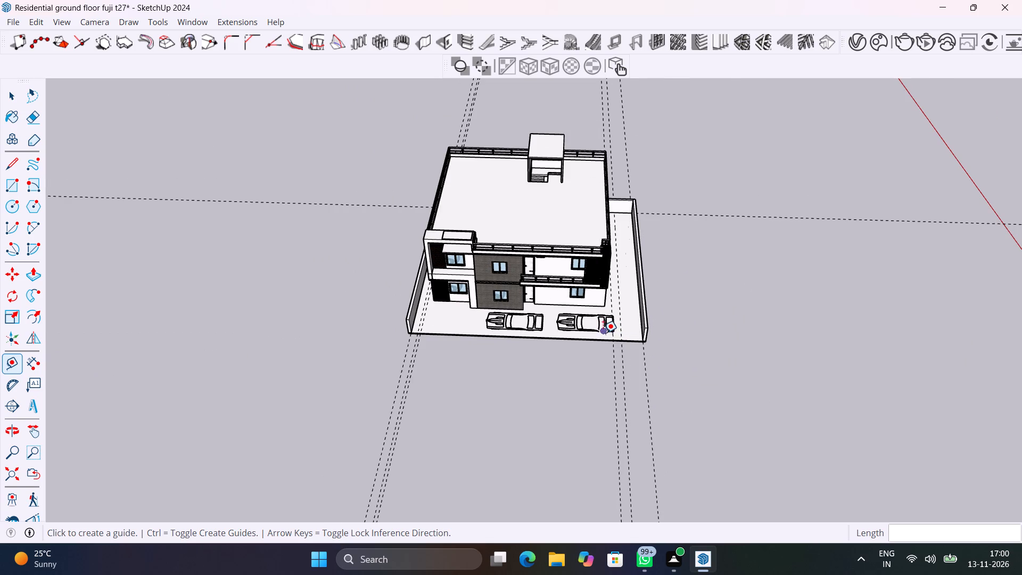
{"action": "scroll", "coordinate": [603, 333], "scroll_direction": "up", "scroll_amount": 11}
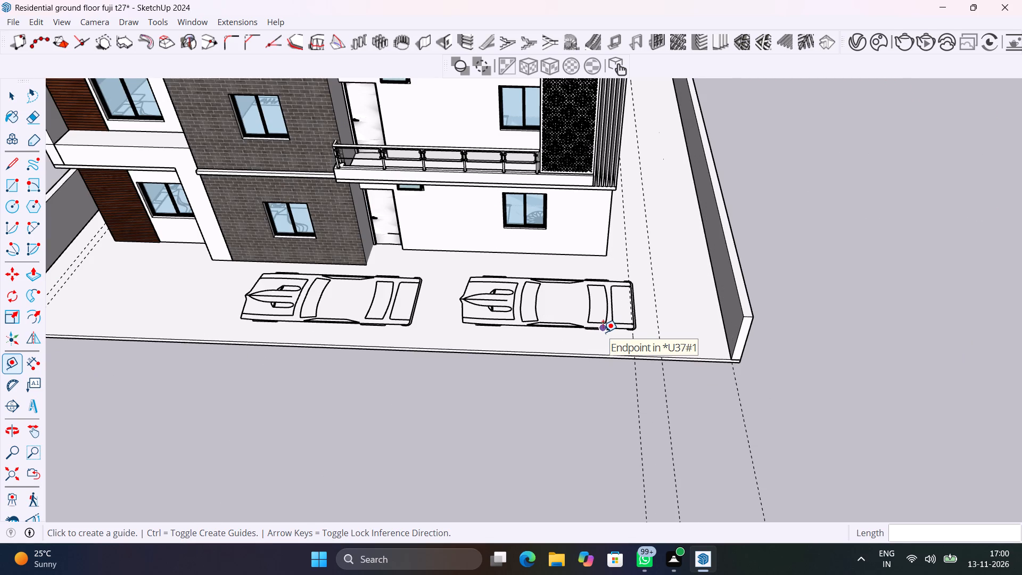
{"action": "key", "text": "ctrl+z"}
Place a guide 10' inward from the side wall's inner base edge, through the house's front corner.
{"action": "key", "text": "t"}
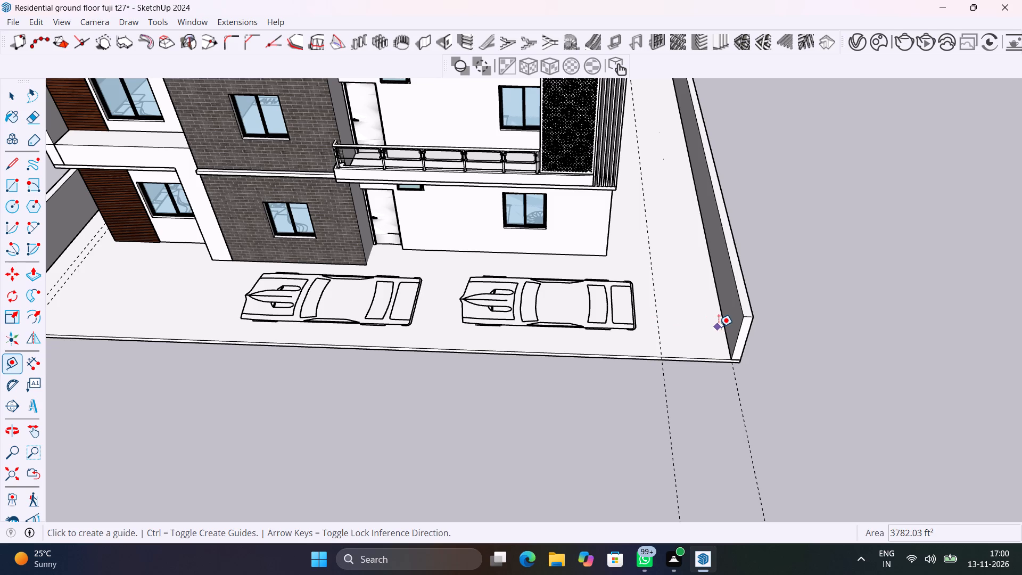
{"action": "left_click", "coordinate": [723, 328]}
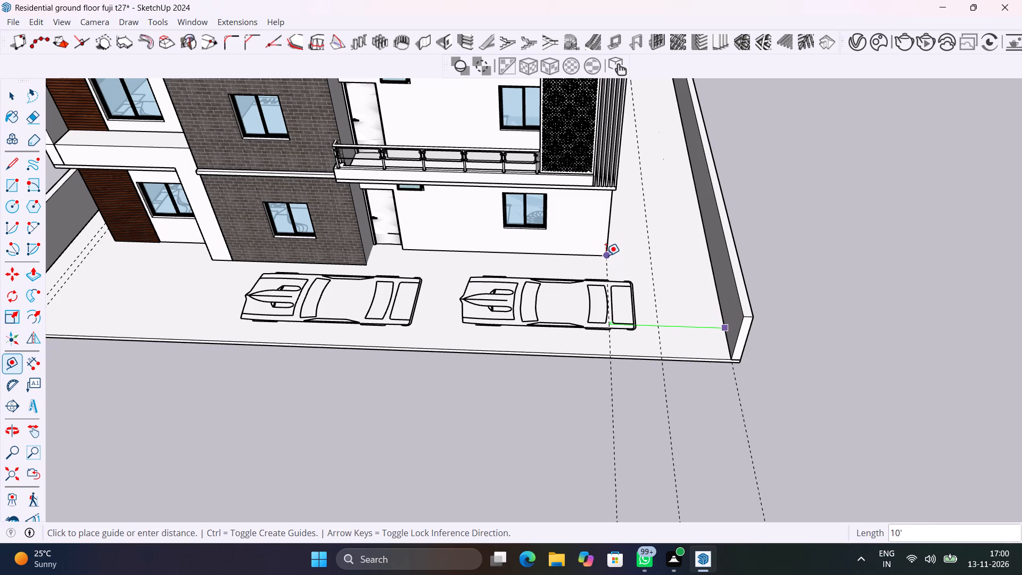
{"action": "left_click", "coordinate": [606, 255]}
{"action": "key", "text": "space"}
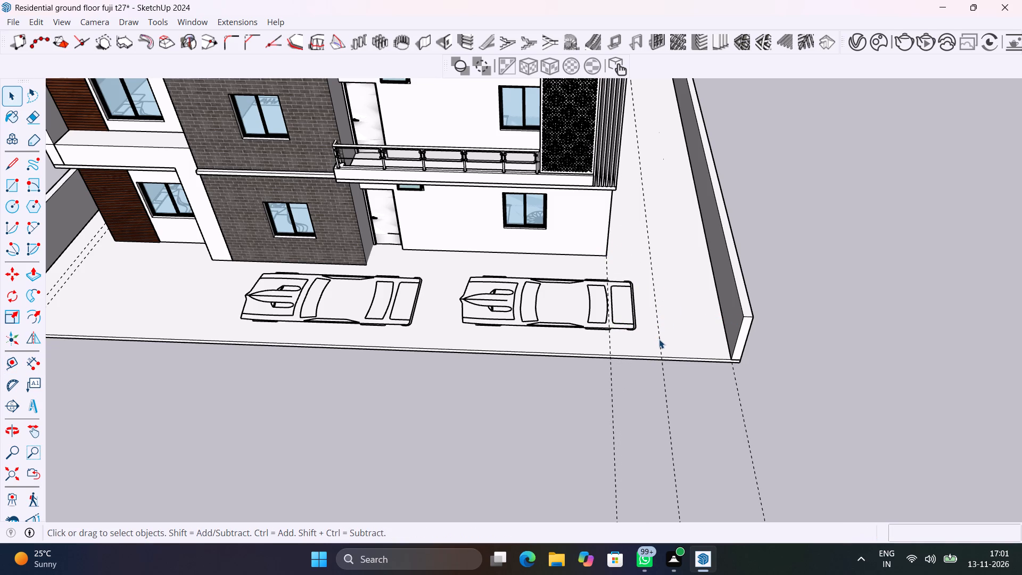
Delete the older guide lying between the house corner guide and the side wall.
{"action": "left_click", "coordinate": [660, 339]}
{"action": "key", "text": "Delete"}
Erase the three guides running beside the opposite side wall.
{"action": "scroll", "coordinate": [584, 369], "scroll_direction": "down", "scroll_amount": 6}
{"action": "middle_click_drag", "start_coordinate": [445, 383], "coordinate": [666, 379], "text": "shift"}
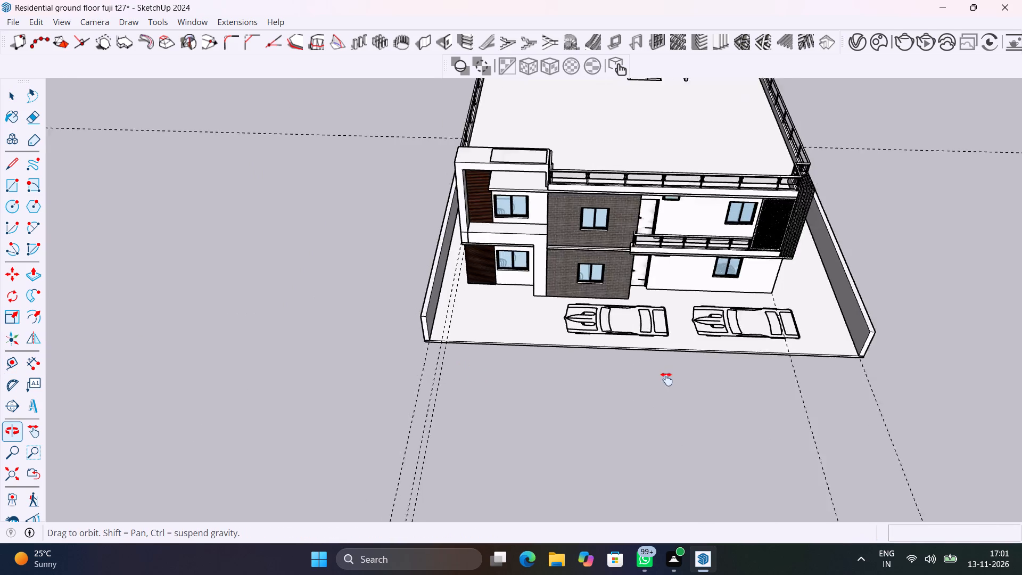
{"action": "middle_click_drag", "start_coordinate": [666, 379], "coordinate": [398, 412], "text": "shift"}
{"action": "scroll", "coordinate": [403, 311], "scroll_direction": "up", "scroll_amount": 6}
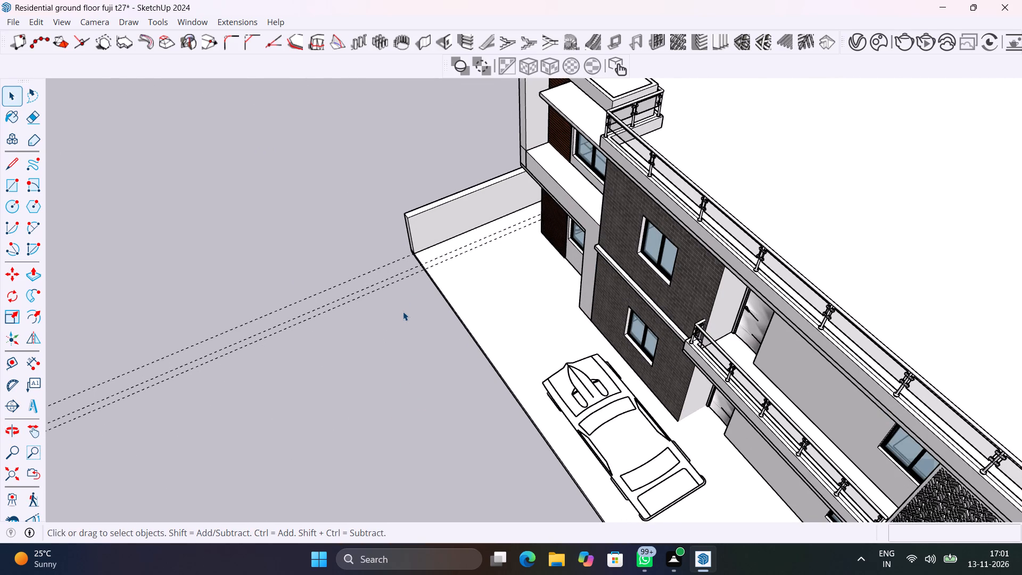
{"action": "key", "text": "e"}
{"action": "left_click_drag", "start_coordinate": [403, 311], "coordinate": [366, 269]}
Save the model.
{"action": "key", "text": "ctrl+s"}
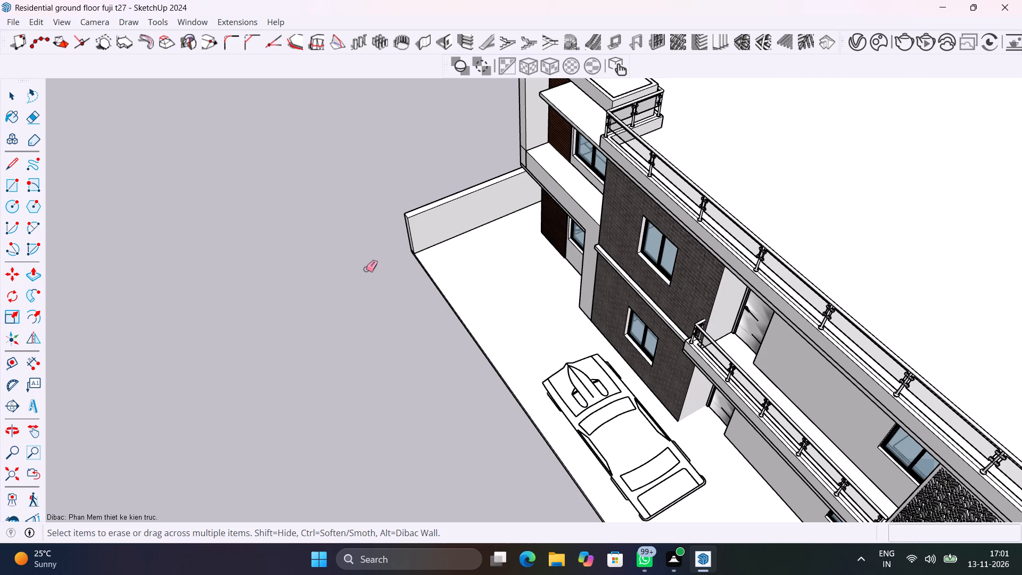
{"action": "scroll", "coordinate": [440, 264], "scroll_direction": "up", "scroll_amount": 5}
{"action": "key", "text": "space"}
Delete the two parked cars from the paved strip along the house's front.
{"action": "scroll", "coordinate": [440, 264], "scroll_direction": "down", "scroll_amount": 8}
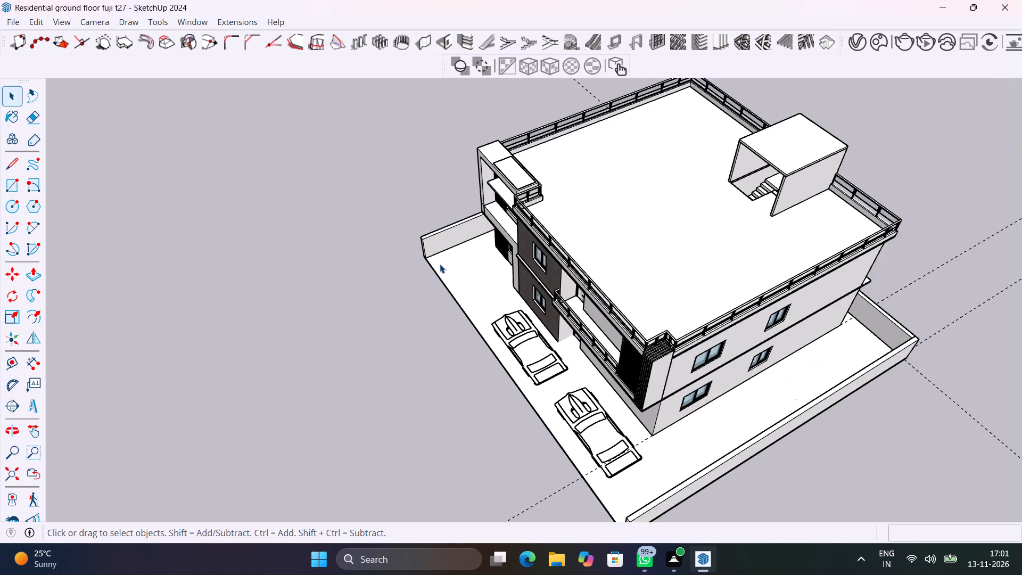
{"action": "scroll", "coordinate": [440, 264], "scroll_direction": "down", "scroll_amount": 5}
{"action": "middle_click_drag", "start_coordinate": [436, 381], "coordinate": [345, 425]}
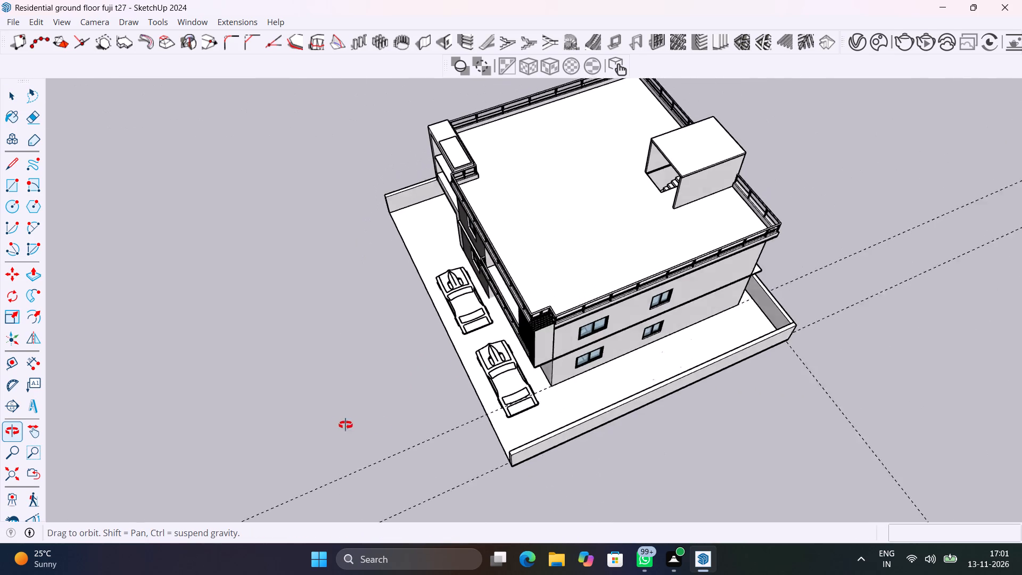
{"action": "middle_click_drag", "start_coordinate": [345, 425], "coordinate": [344, 425]}
{"action": "scroll", "coordinate": [427, 244], "scroll_direction": "up", "scroll_amount": 11}
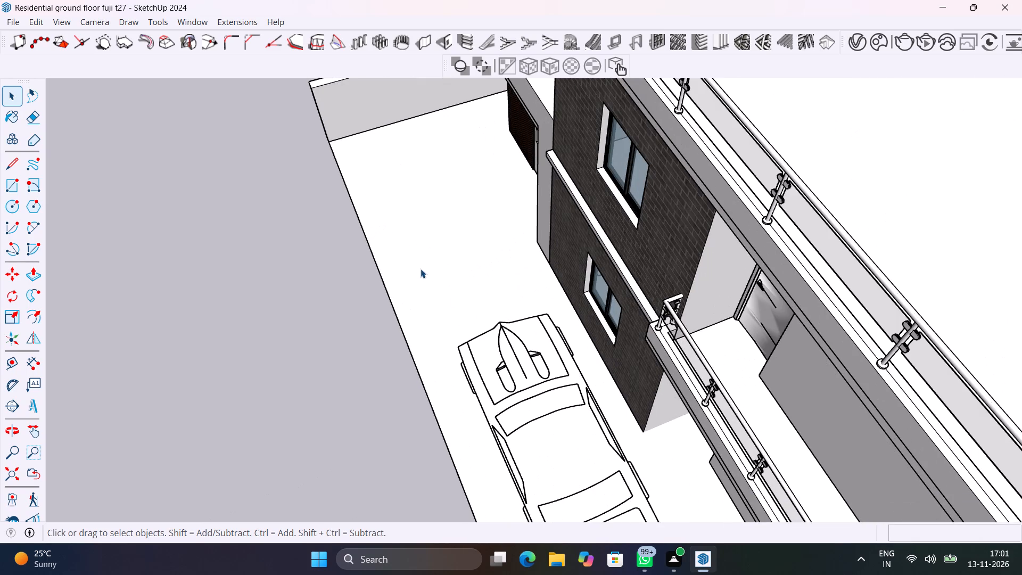
{"action": "left_click", "coordinate": [535, 372]}
{"action": "scroll", "coordinate": [535, 372], "scroll_direction": "down", "scroll_amount": 19}
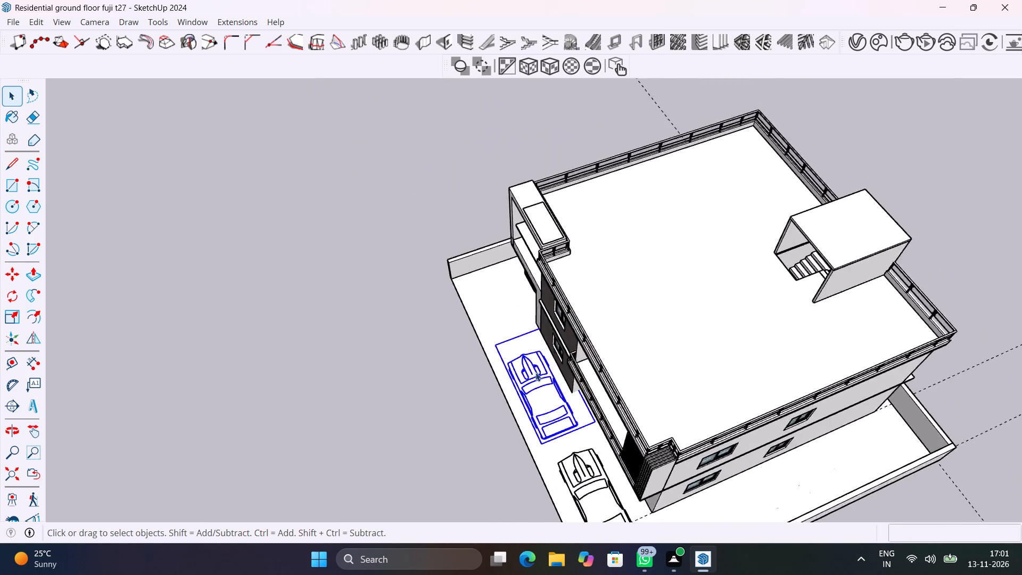
{"action": "scroll", "coordinate": [535, 372], "scroll_direction": "down", "scroll_amount": 2}
{"action": "key", "text": "Delete"}
{"action": "left_click", "coordinate": [567, 439]}
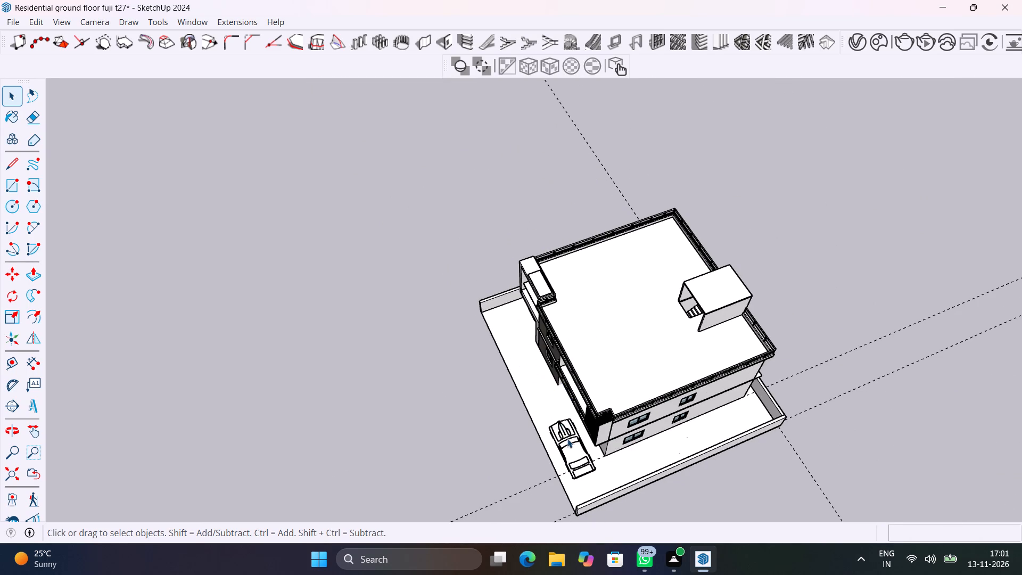
{"action": "key", "text": "Delete"}
Place a guide 1' inward from the top front edge of the plot slab.
{"action": "scroll", "coordinate": [449, 328], "scroll_direction": "up", "scroll_amount": 17}
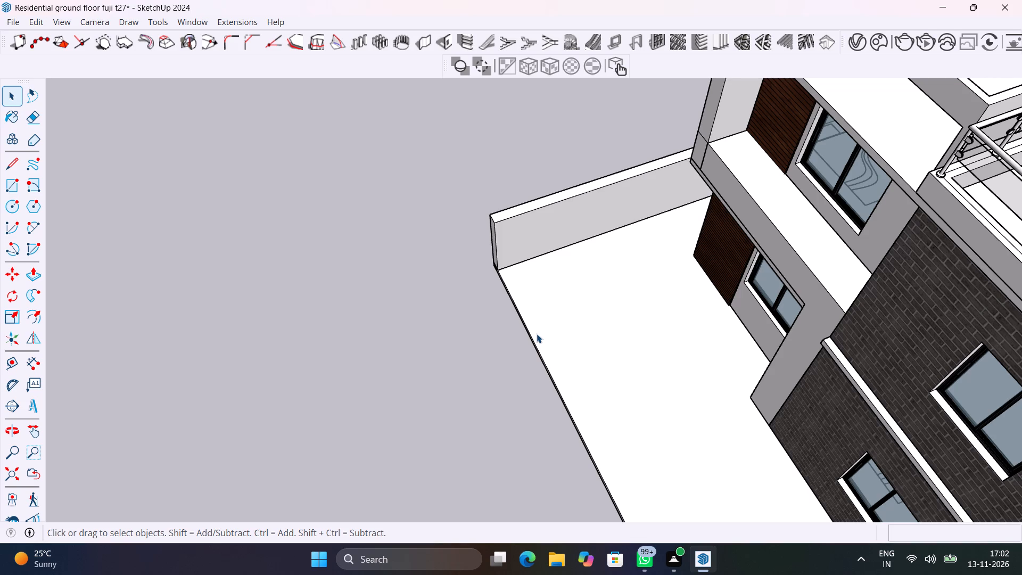
{"action": "scroll", "coordinate": [537, 334], "scroll_direction": "down", "scroll_amount": 8}
{"action": "middle_click_drag", "start_coordinate": [564, 422], "coordinate": [894, 261]}
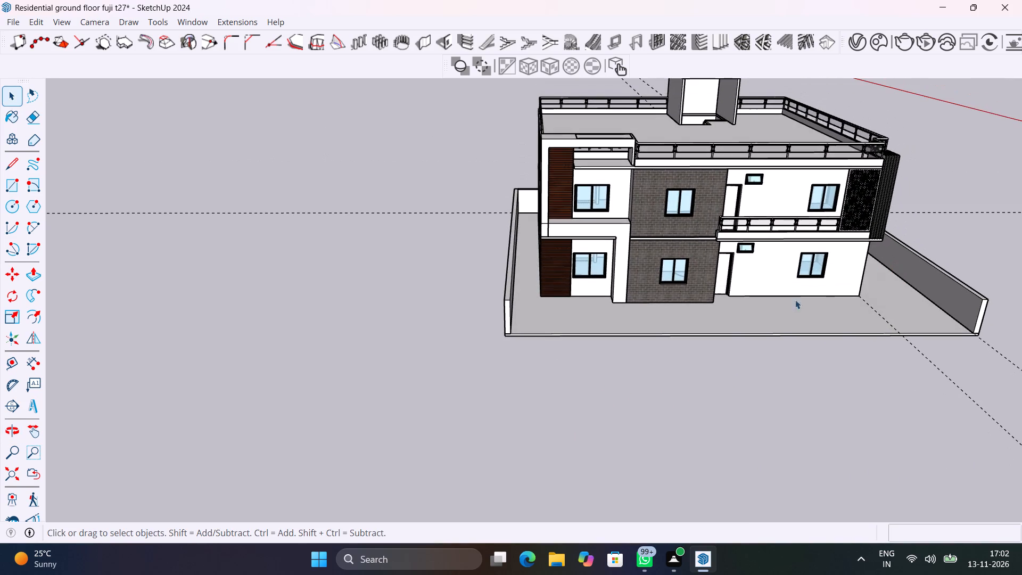
{"action": "scroll", "coordinate": [563, 342], "scroll_direction": "up", "scroll_amount": 7}
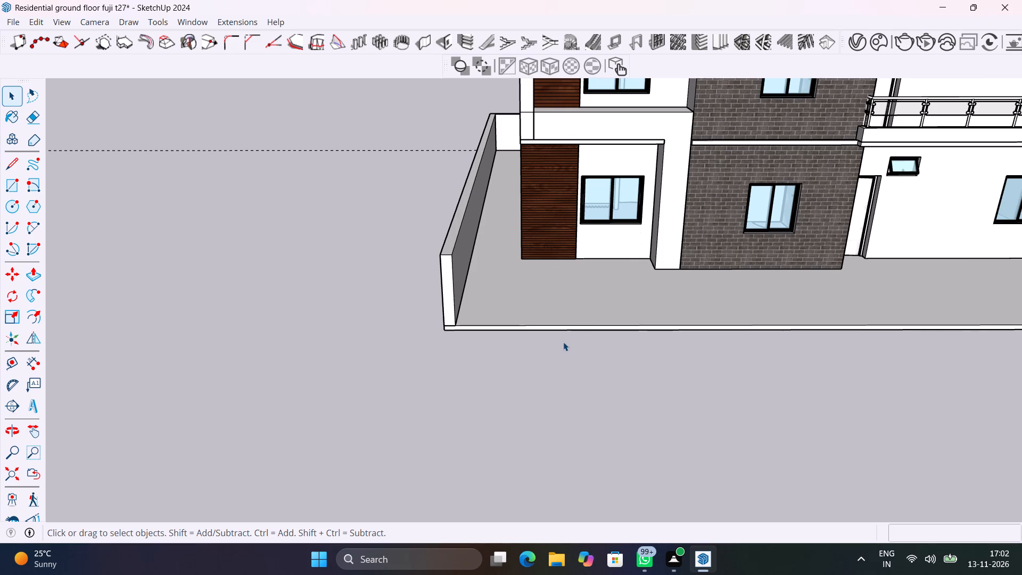
{"action": "scroll", "coordinate": [493, 327], "scroll_direction": "up", "scroll_amount": 8}
{"action": "middle_click_drag", "start_coordinate": [529, 357], "coordinate": [352, 429]}
{"action": "scroll", "coordinate": [235, 377], "scroll_direction": "up", "scroll_amount": 2}
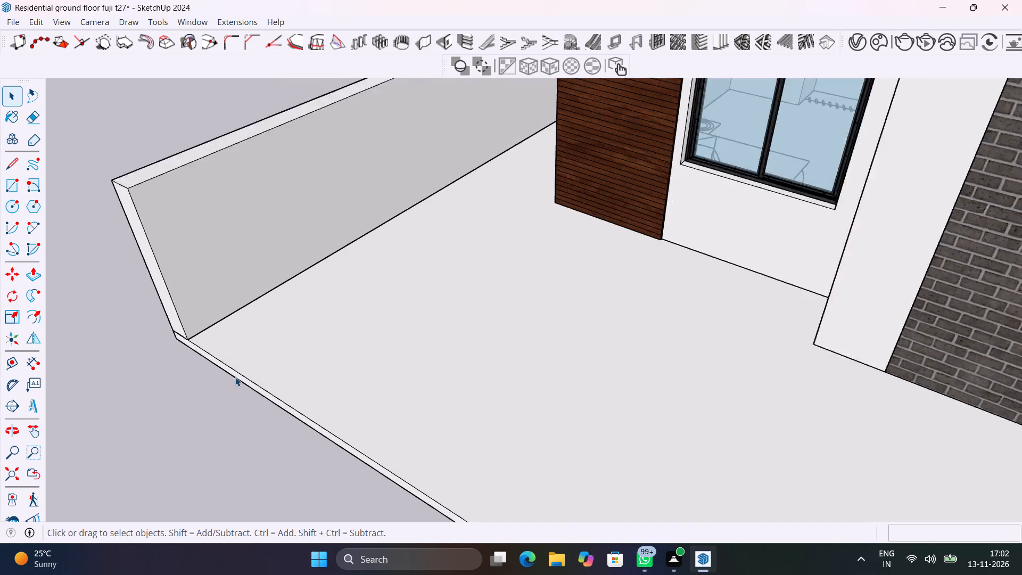
{"action": "scroll", "coordinate": [235, 377], "scroll_direction": "up", "scroll_amount": 4}
{"action": "key", "text": "t"}
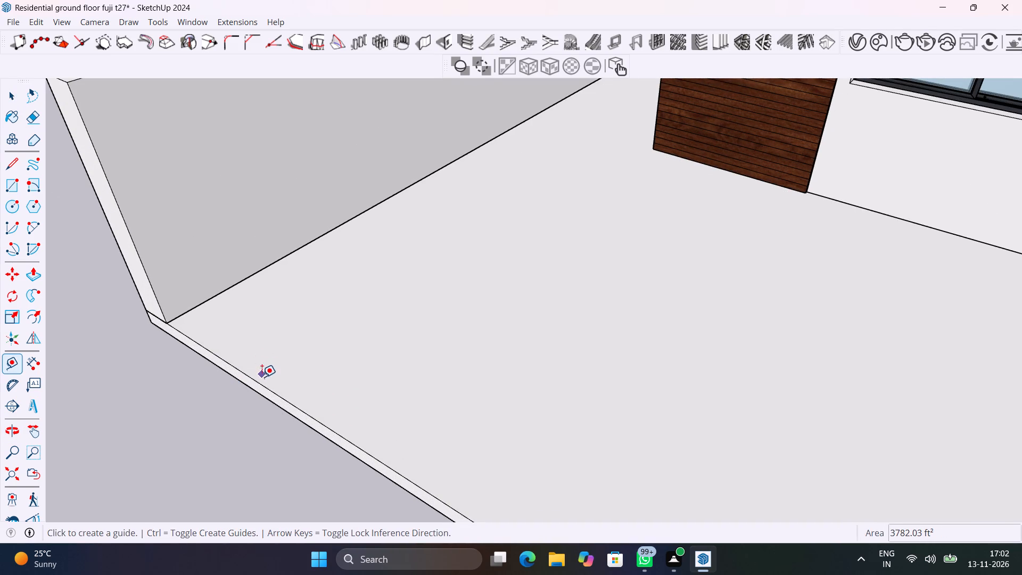
{"action": "left_click", "coordinate": [262, 383]}
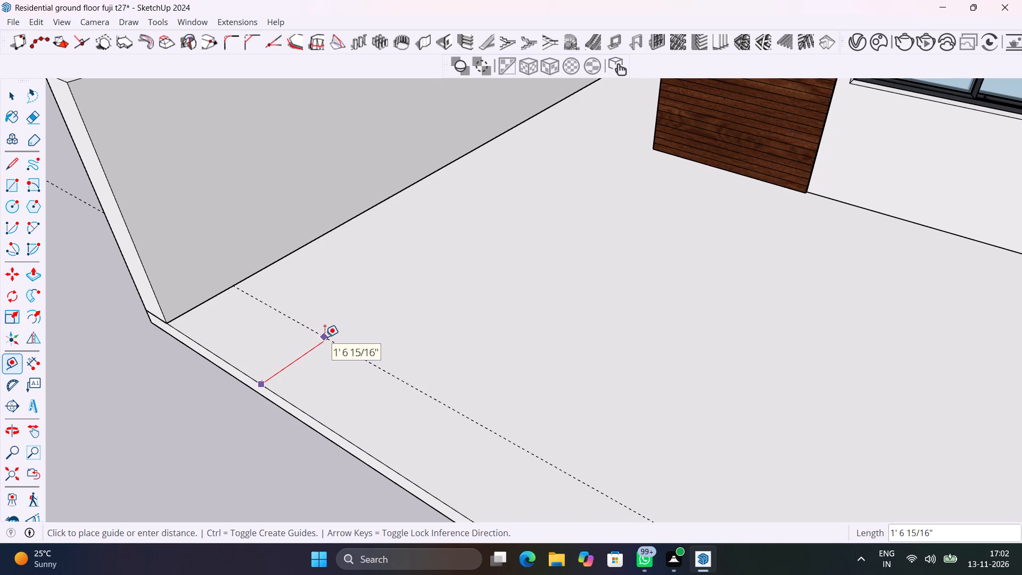
{"action": "type", "text": "1'"}
{"action": "key", "text": "Return"}
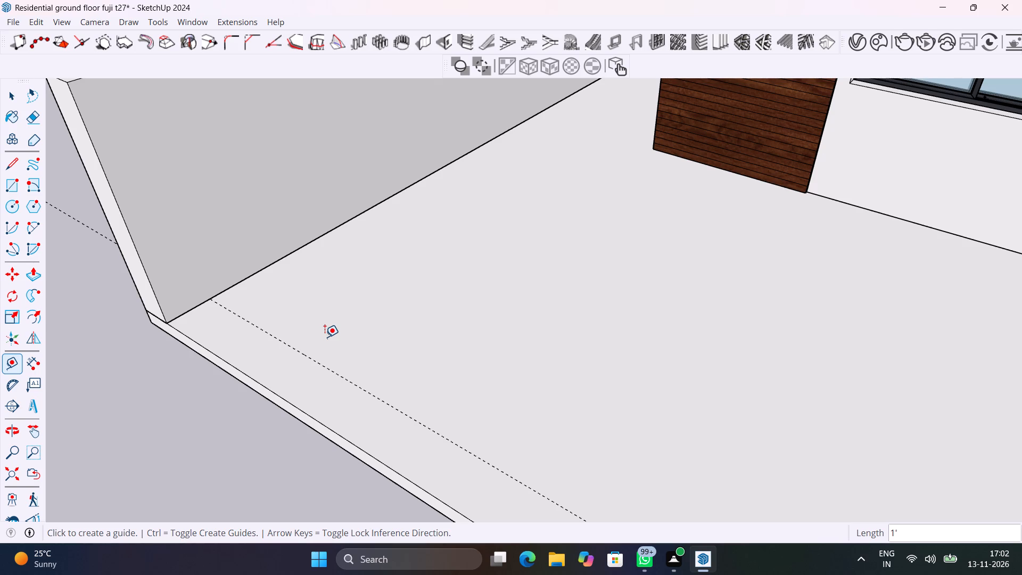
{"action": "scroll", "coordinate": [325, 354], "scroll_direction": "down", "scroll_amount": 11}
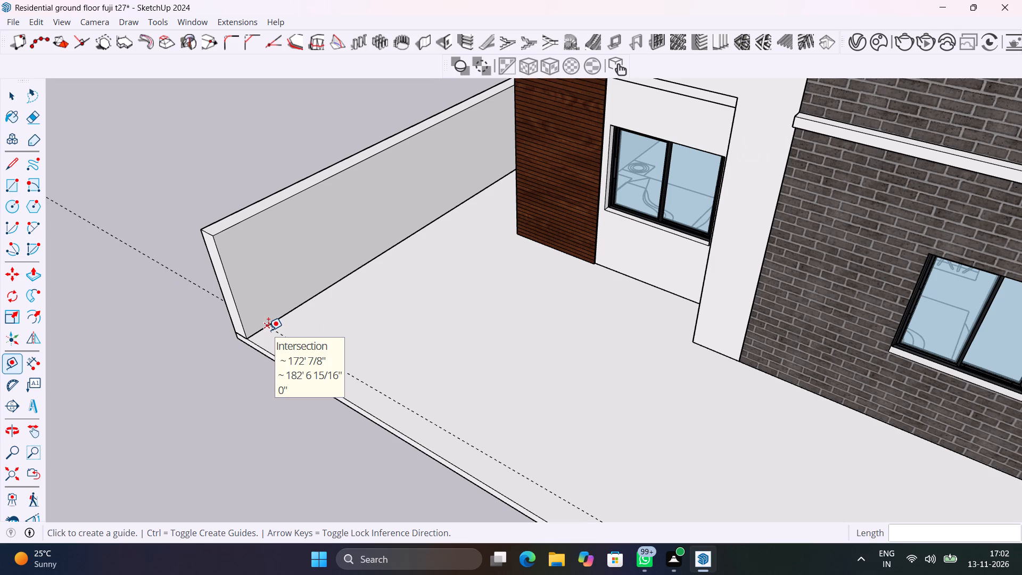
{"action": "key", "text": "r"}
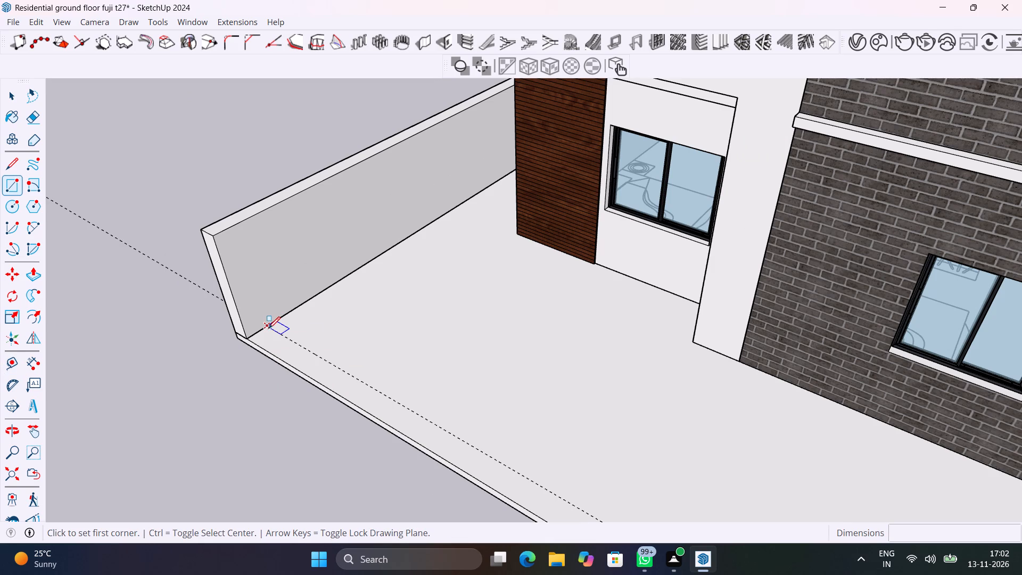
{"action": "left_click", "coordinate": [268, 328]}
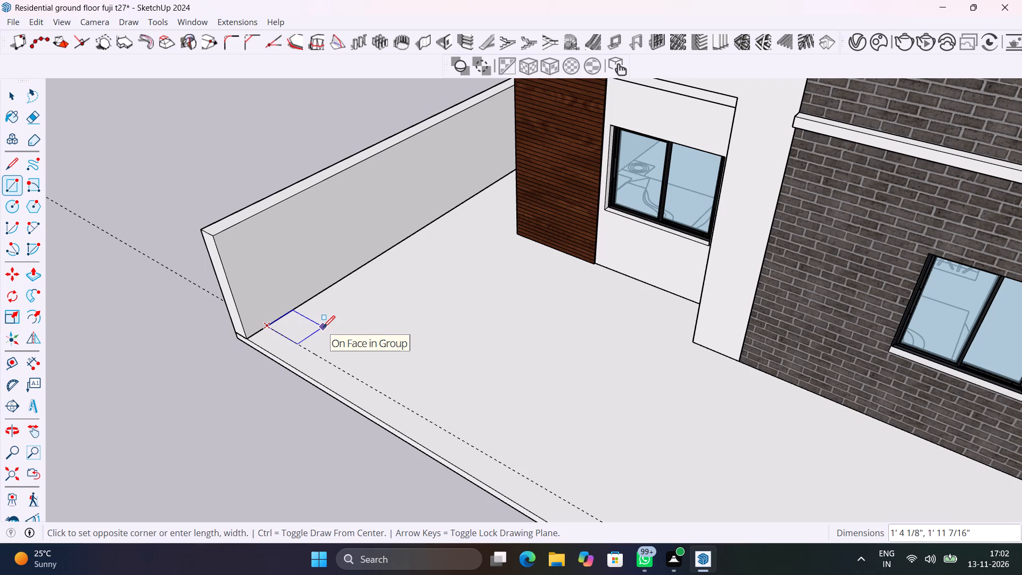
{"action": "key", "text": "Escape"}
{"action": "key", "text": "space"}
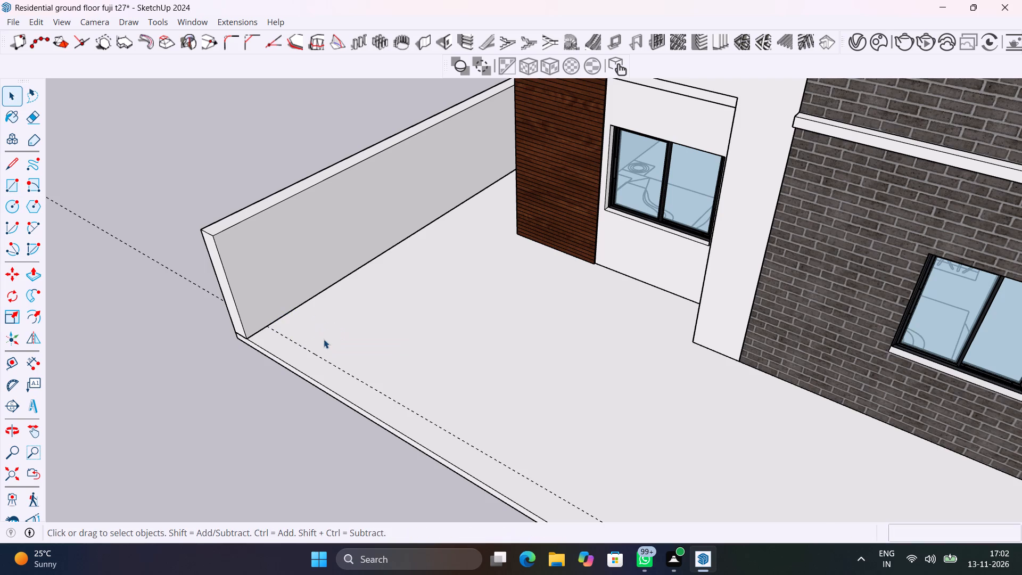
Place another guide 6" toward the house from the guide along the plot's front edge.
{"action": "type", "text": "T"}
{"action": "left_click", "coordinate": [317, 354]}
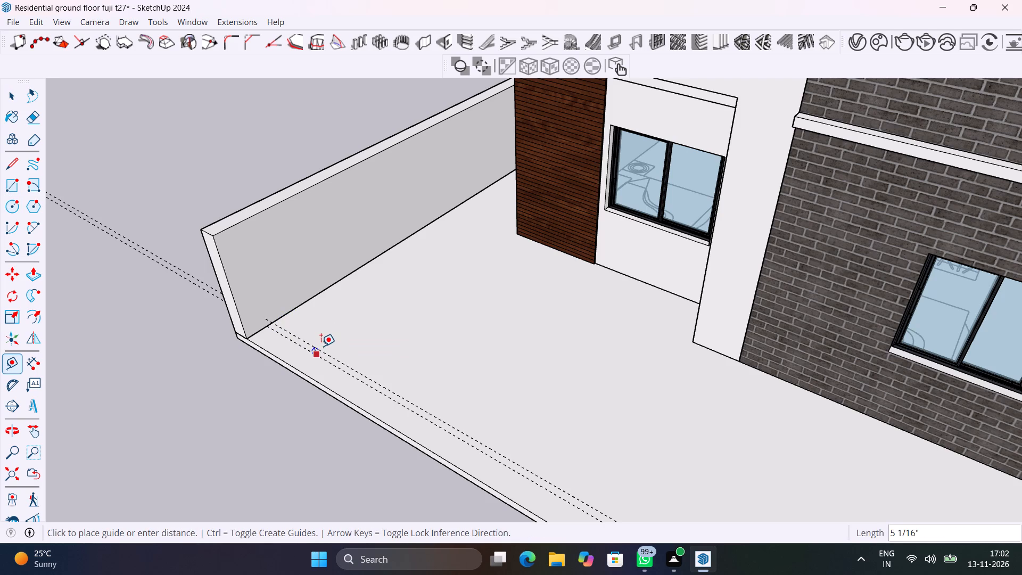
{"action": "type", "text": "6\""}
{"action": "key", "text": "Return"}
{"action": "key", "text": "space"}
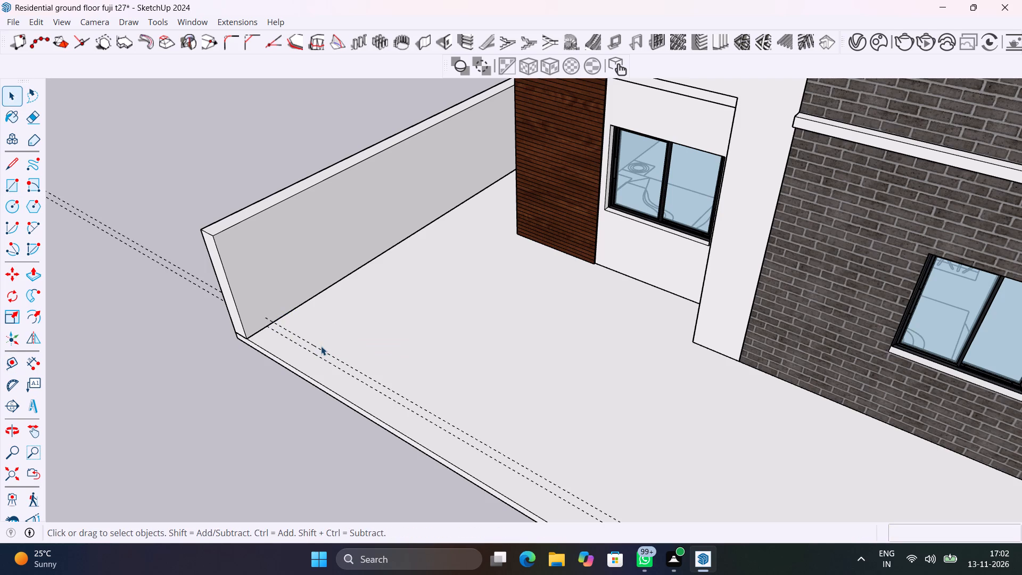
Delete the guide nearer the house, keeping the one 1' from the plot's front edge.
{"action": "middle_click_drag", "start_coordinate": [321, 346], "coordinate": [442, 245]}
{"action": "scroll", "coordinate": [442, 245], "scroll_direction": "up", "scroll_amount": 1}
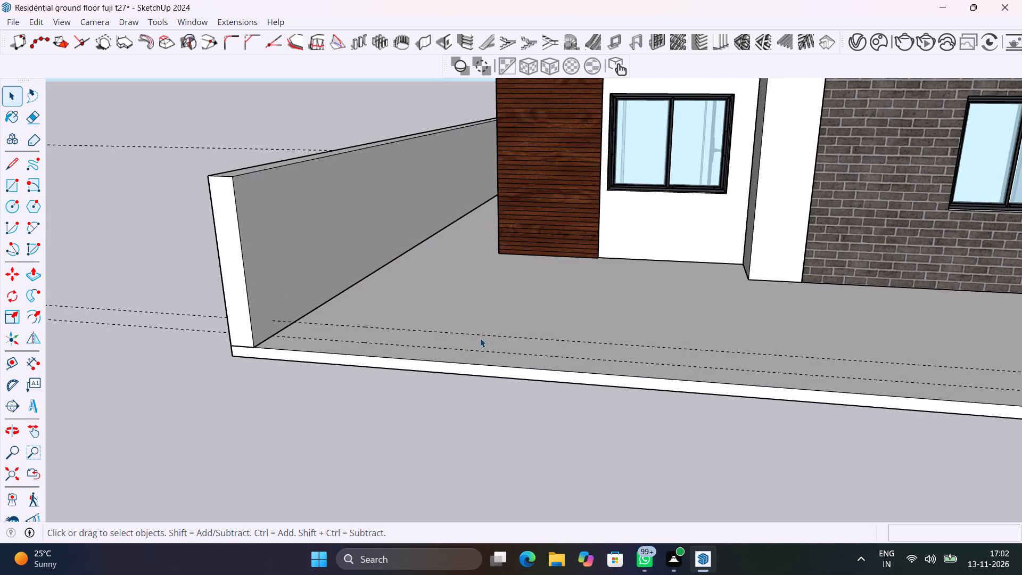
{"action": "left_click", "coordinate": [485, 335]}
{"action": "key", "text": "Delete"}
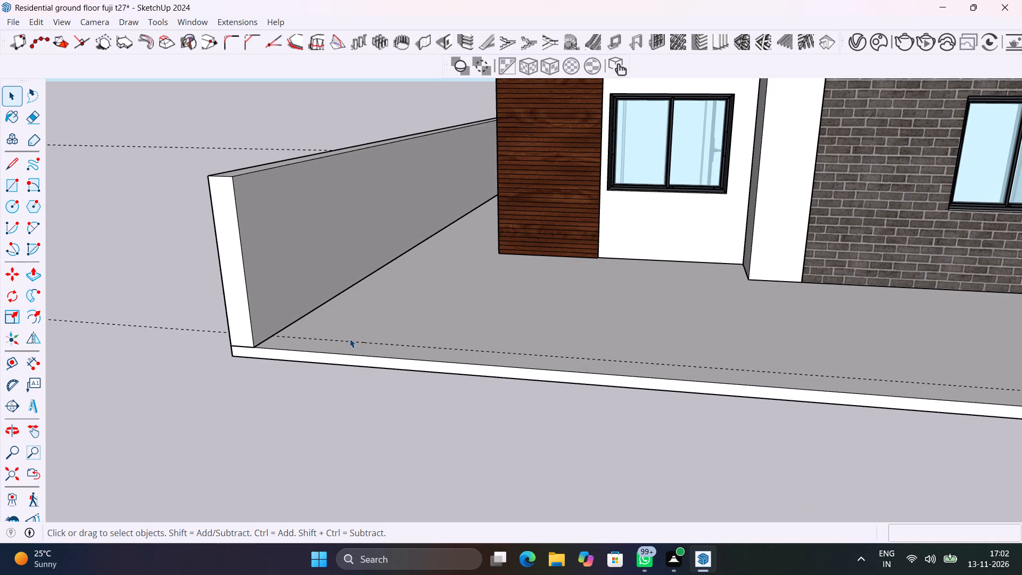
Place a guide 6" from the 1' front guide, toward the plot's open front edge.
{"action": "middle_click_drag", "start_coordinate": [350, 339], "coordinate": [340, 442]}
{"action": "scroll", "coordinate": [300, 494], "scroll_direction": "up", "scroll_amount": 8}
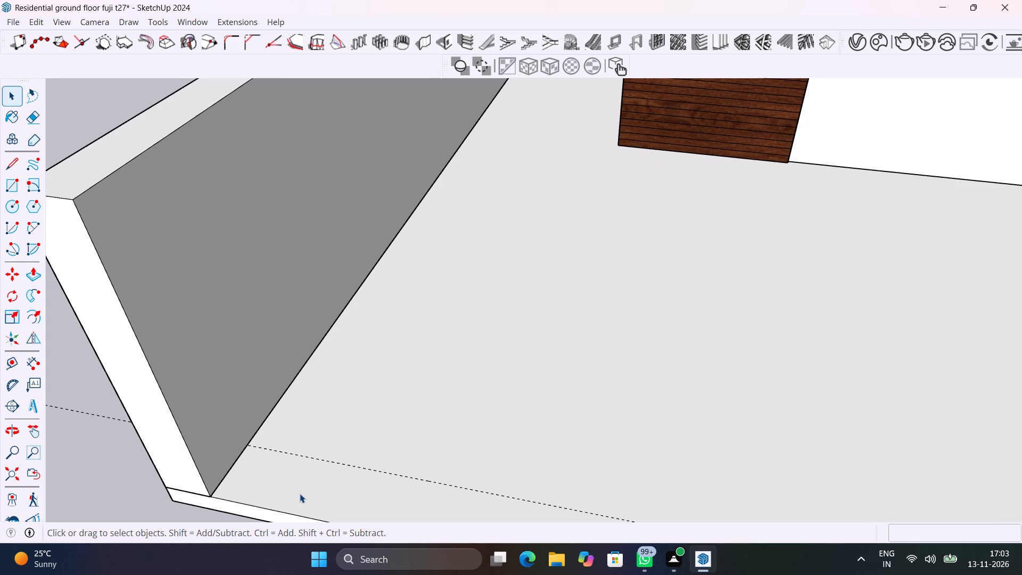
{"action": "key", "text": "t"}
{"action": "left_click", "coordinate": [316, 457]}
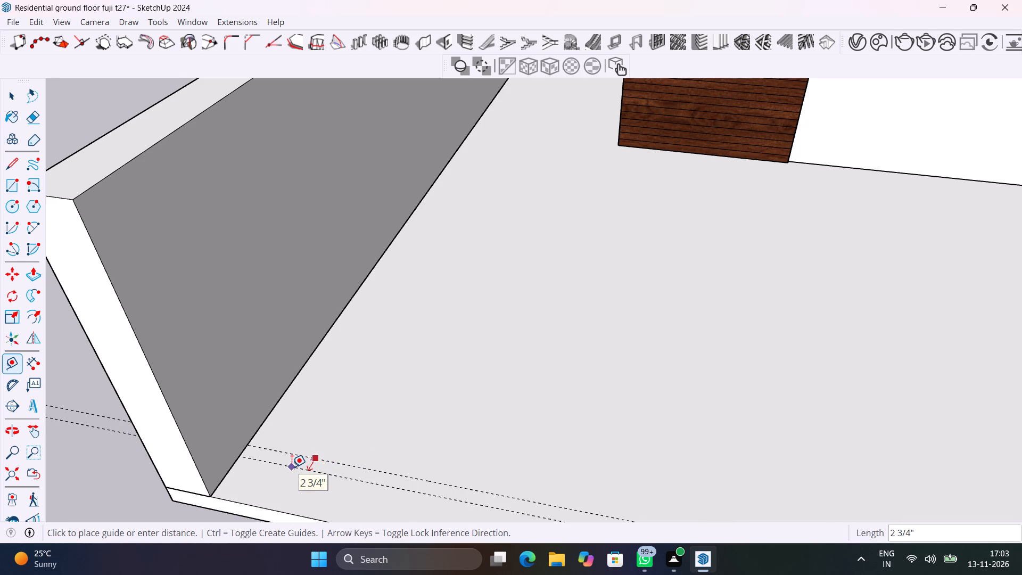
{"action": "type", "text": "6\""}
{"action": "key", "text": "Return"}
{"action": "scroll", "coordinate": [292, 467], "scroll_direction": "down", "scroll_amount": 8}
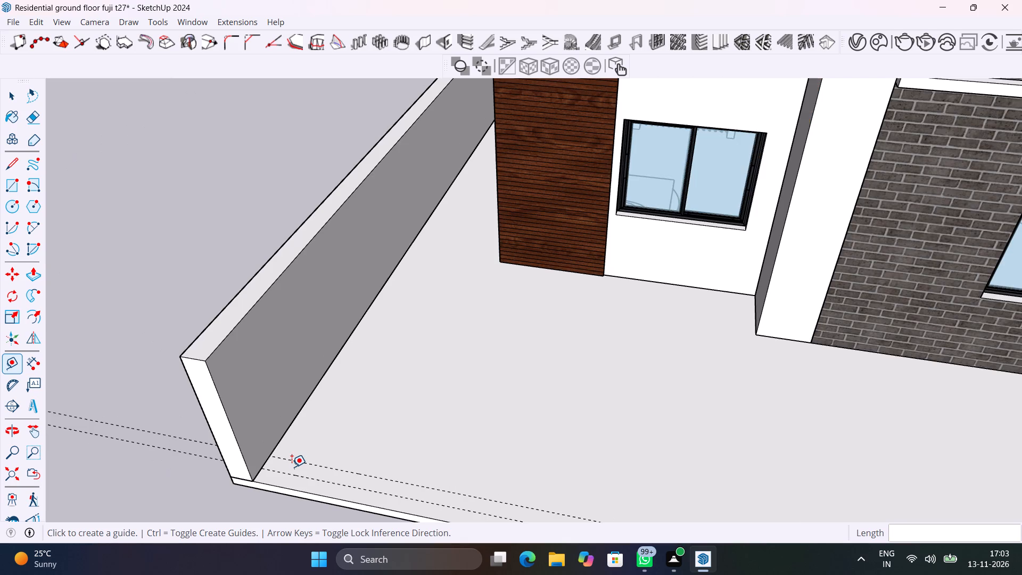
Draw a rectangle 6" wide and about 52' 10" long between the front guides, from the side wall to the house corner guide.
{"action": "middle_click_drag", "start_coordinate": [454, 505], "coordinate": [431, 391]}
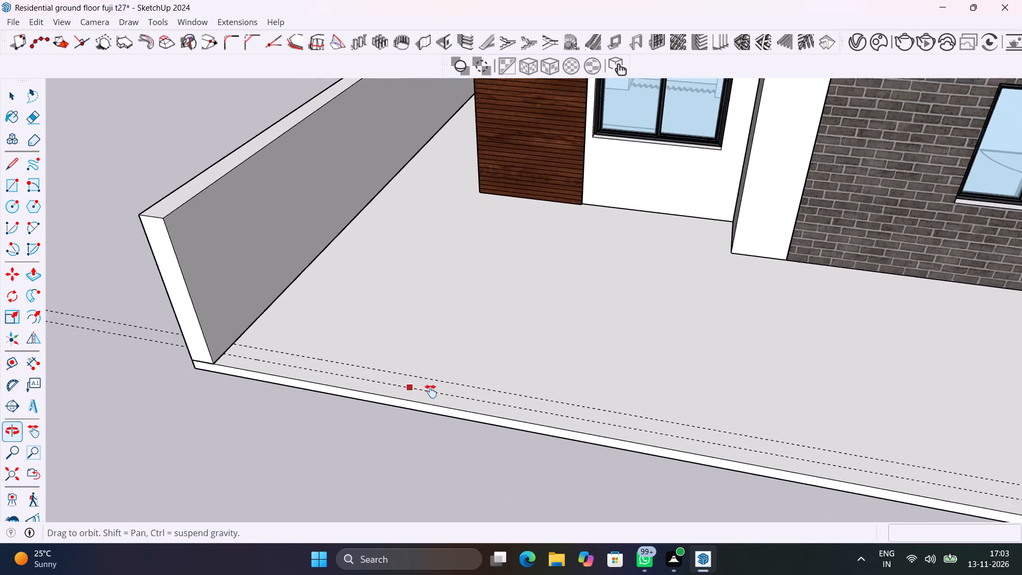
{"action": "middle_click_drag", "start_coordinate": [431, 391], "coordinate": [499, 428]}
{"action": "key", "text": "r"}
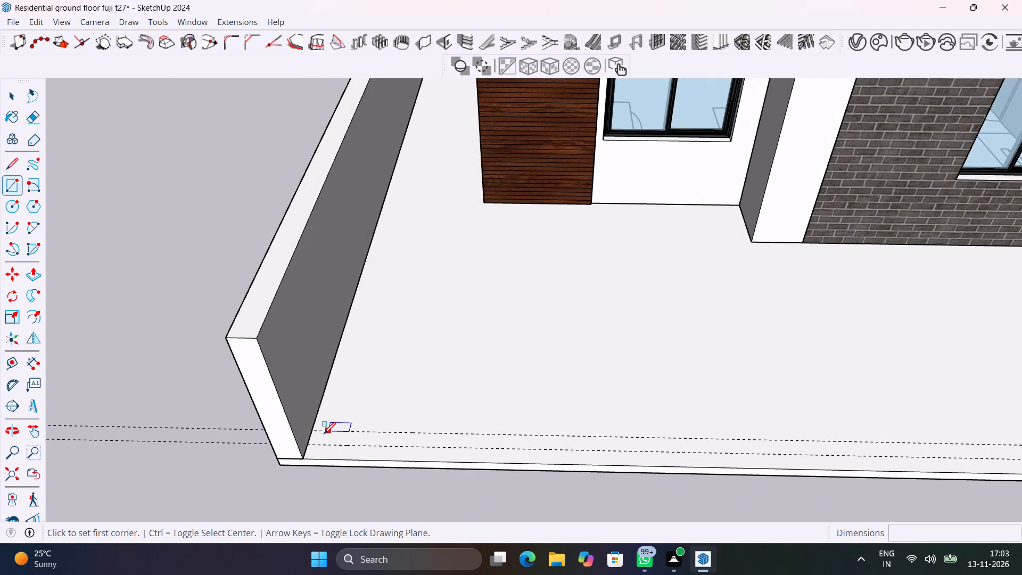
{"action": "left_click", "coordinate": [315, 432]}
{"action": "scroll", "coordinate": [525, 434], "scroll_direction": "down", "scroll_amount": 12}
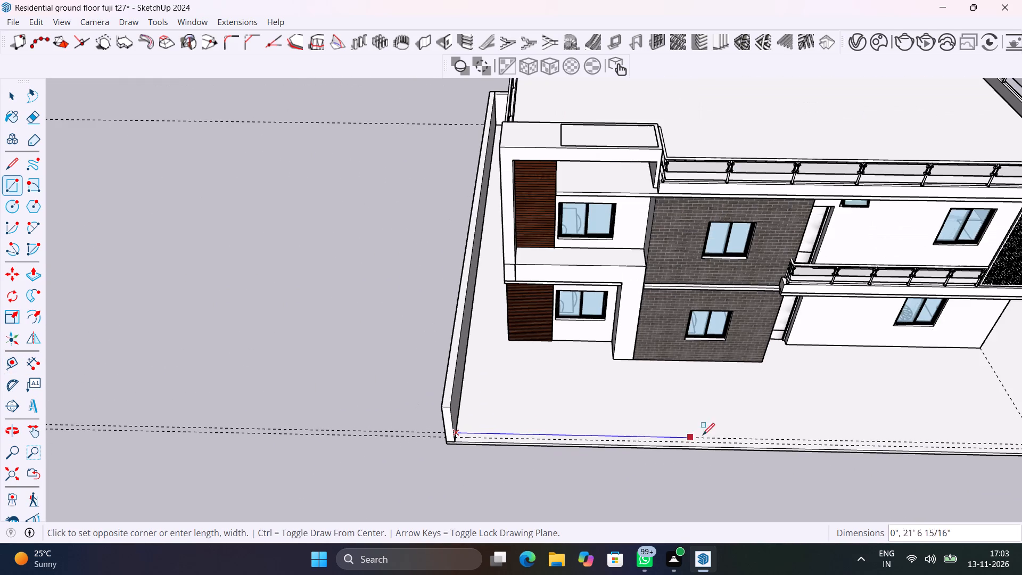
{"action": "middle_click_drag", "start_coordinate": [961, 445], "coordinate": [615, 393], "text": "shift"}
{"action": "scroll", "coordinate": [688, 393], "scroll_direction": "up", "scroll_amount": 10}
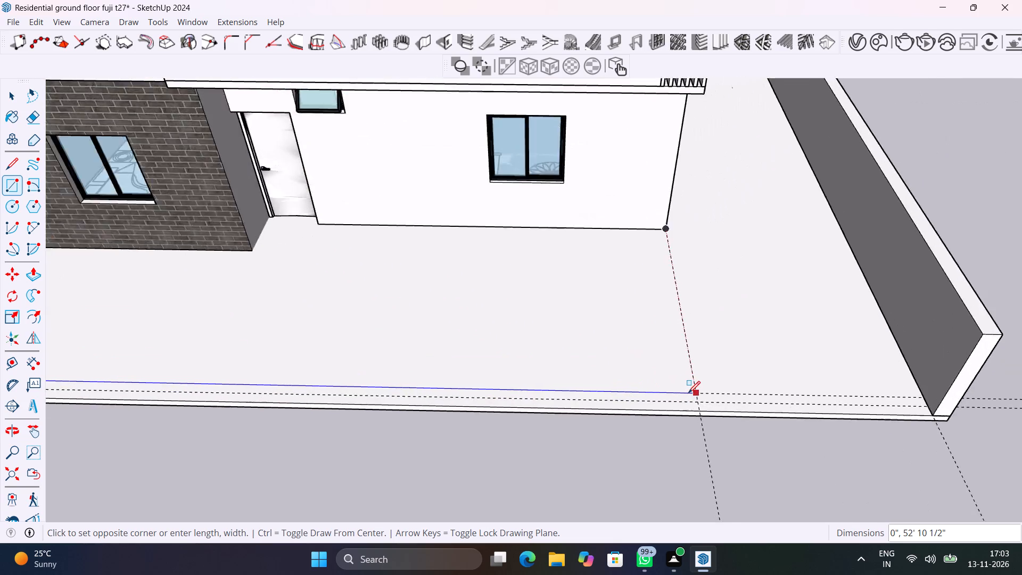
{"action": "scroll", "coordinate": [688, 393], "scroll_direction": "up", "scroll_amount": 2}
{"action": "left_click", "coordinate": [702, 410]}
{"action": "key", "text": "space"}
Make a group from the narrow front rectangle's face and edges.
{"action": "scroll", "coordinate": [690, 406], "scroll_direction": "down", "scroll_amount": 6}
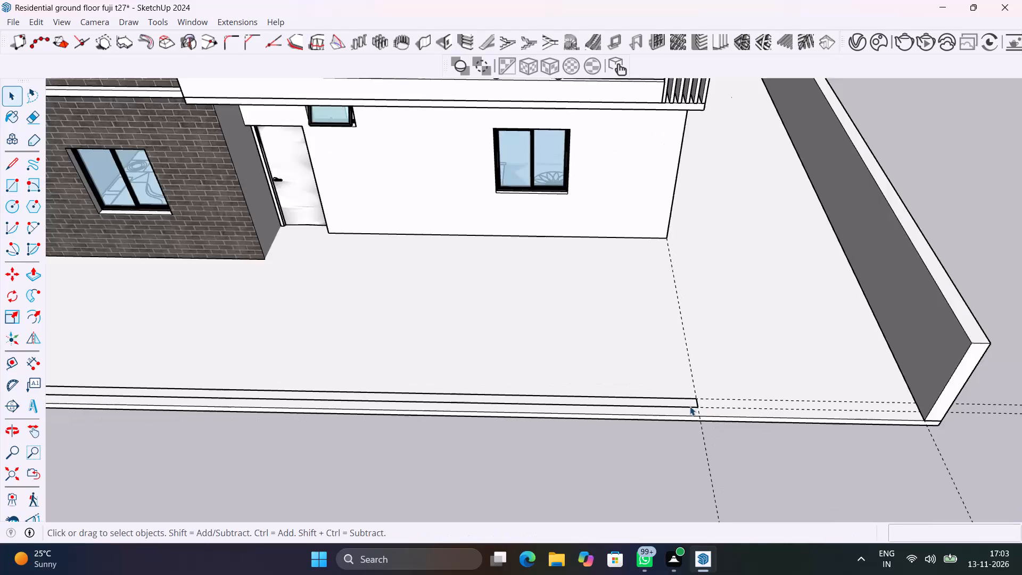
{"action": "scroll", "coordinate": [690, 406], "scroll_direction": "down", "scroll_amount": 8}
{"action": "middle_click_drag", "start_coordinate": [365, 430], "coordinate": [649, 456], "text": "shift"}
{"action": "scroll", "coordinate": [494, 423], "scroll_direction": "up", "scroll_amount": 11}
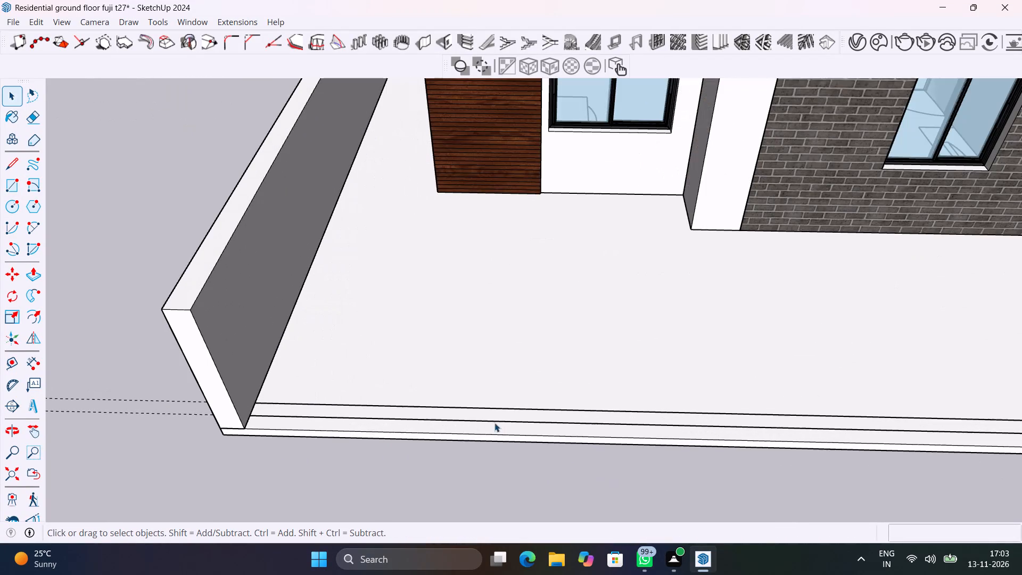
{"action": "double_click", "coordinate": [485, 414]}
{"action": "right_click", "coordinate": [485, 414]}
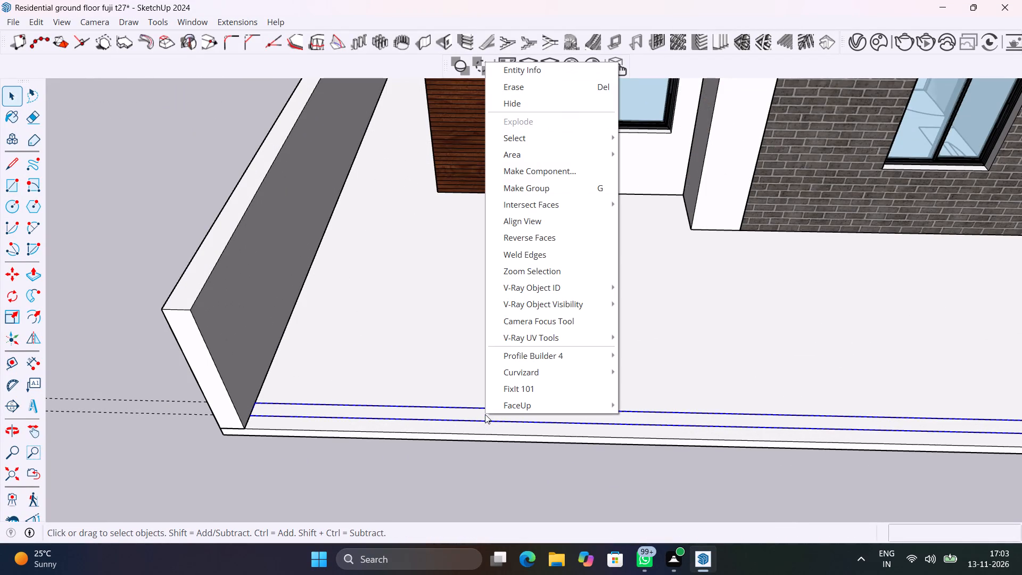
{"action": "left_click", "coordinate": [548, 193]}
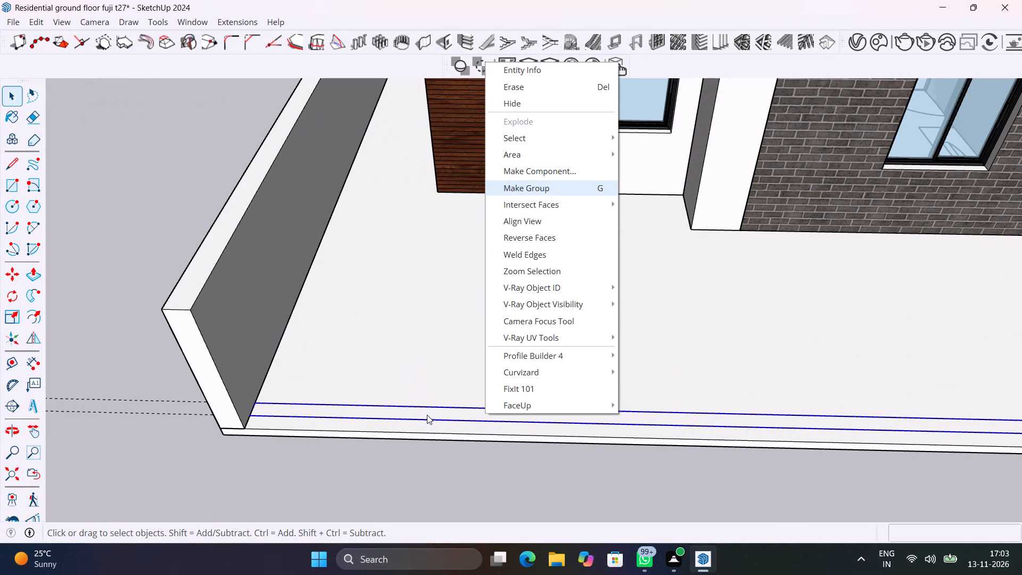
Inside the front strip's group, push/pull its face up 5' to match the side wall's height.
{"action": "scroll", "coordinate": [427, 415], "scroll_direction": "up", "scroll_amount": 6}
{"action": "double_click", "coordinate": [427, 415]}
{"action": "left_click", "coordinate": [428, 411]}
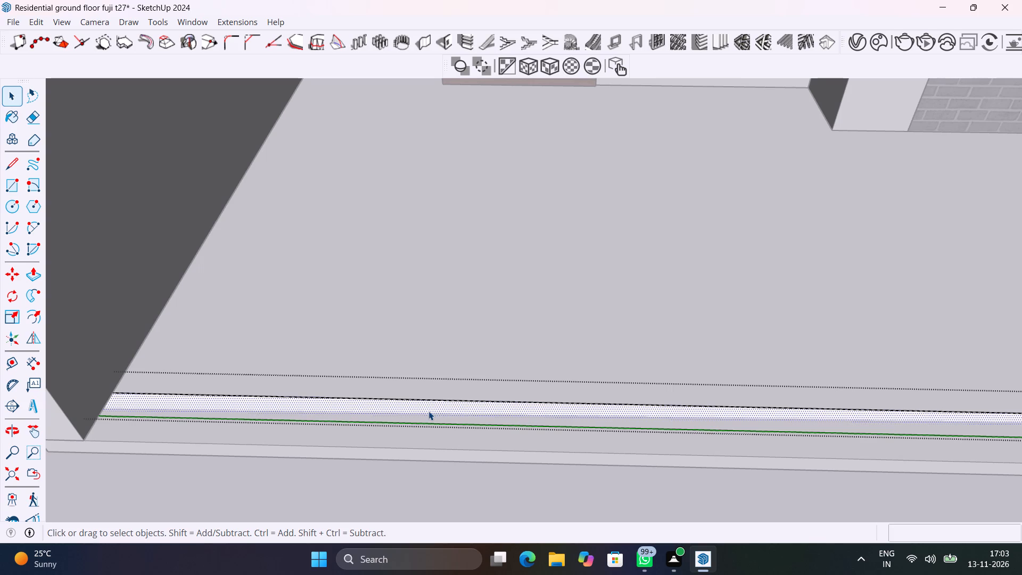
{"action": "left_click", "coordinate": [428, 411]}
{"action": "key", "text": "p"}
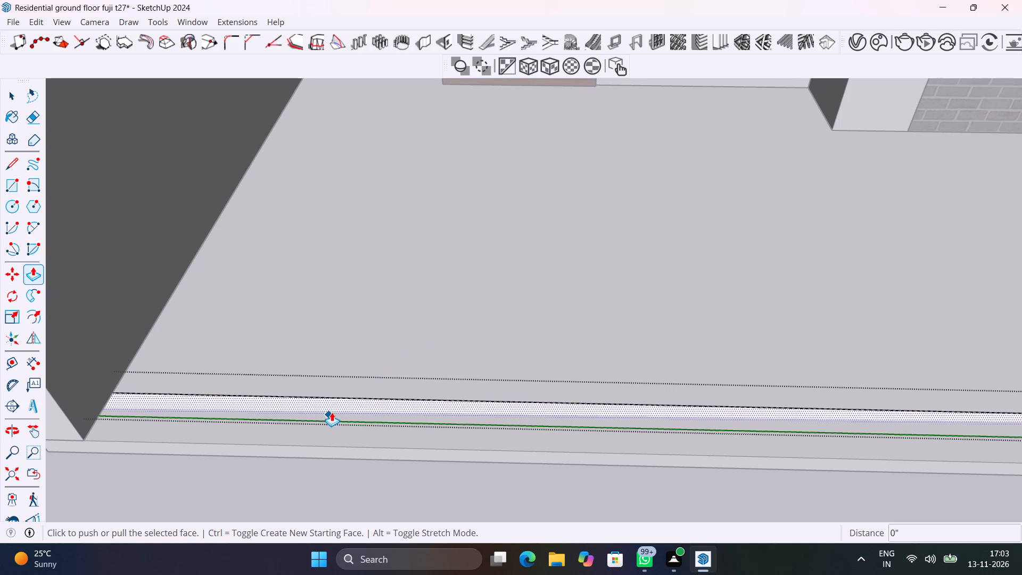
{"action": "left_click", "coordinate": [332, 412]}
{"action": "scroll", "coordinate": [308, 366], "scroll_direction": "down", "scroll_amount": 14}
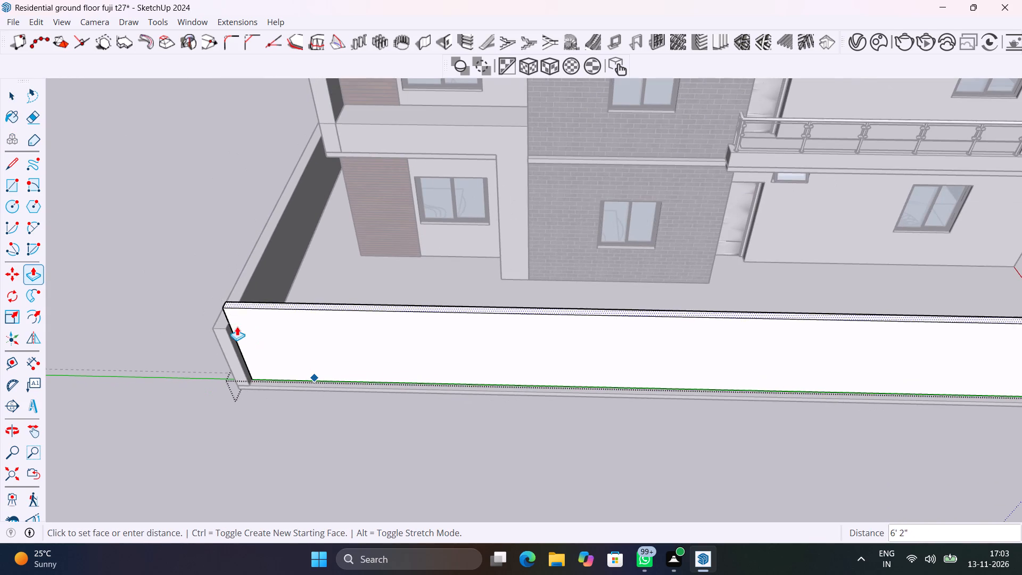
{"action": "left_click", "coordinate": [224, 319]}
{"action": "key", "text": "space"}
{"action": "left_click", "coordinate": [341, 471]}
Place a vertical guide on the front wall's face, offset from its end beside the side wall, and a second one 4' beyond it.
{"action": "middle_click_drag", "start_coordinate": [301, 417], "coordinate": [349, 331]}
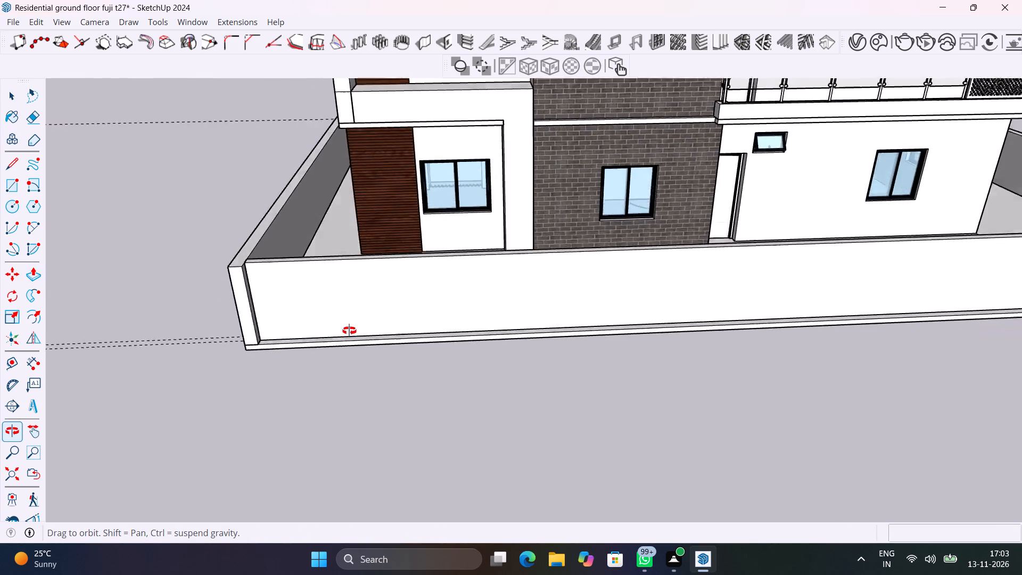
{"action": "middle_click_drag", "start_coordinate": [349, 331], "coordinate": [401, 367]}
{"action": "scroll", "coordinate": [309, 393], "scroll_direction": "up", "scroll_amount": 5}
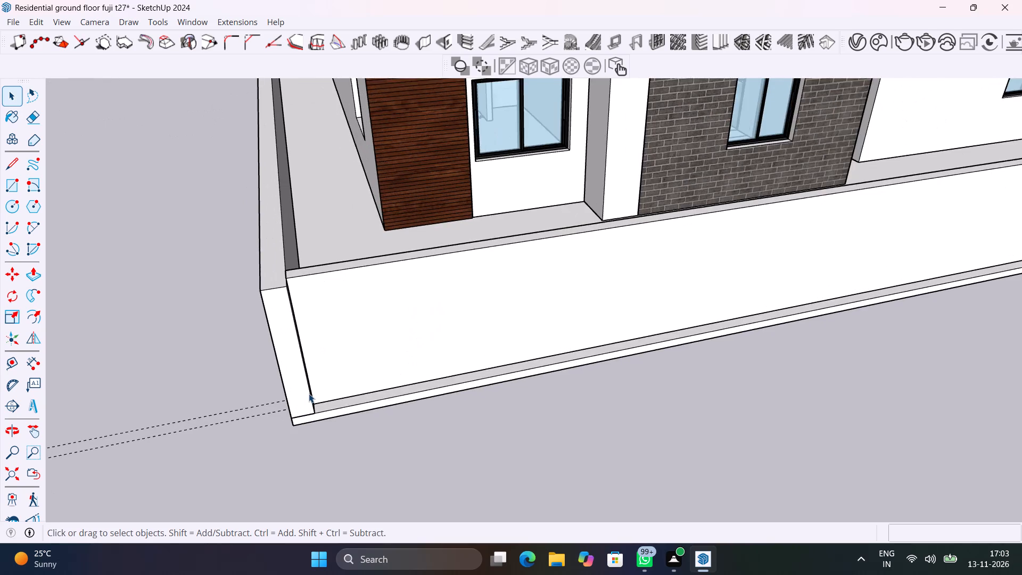
{"action": "scroll", "coordinate": [309, 393], "scroll_direction": "up", "scroll_amount": 6}
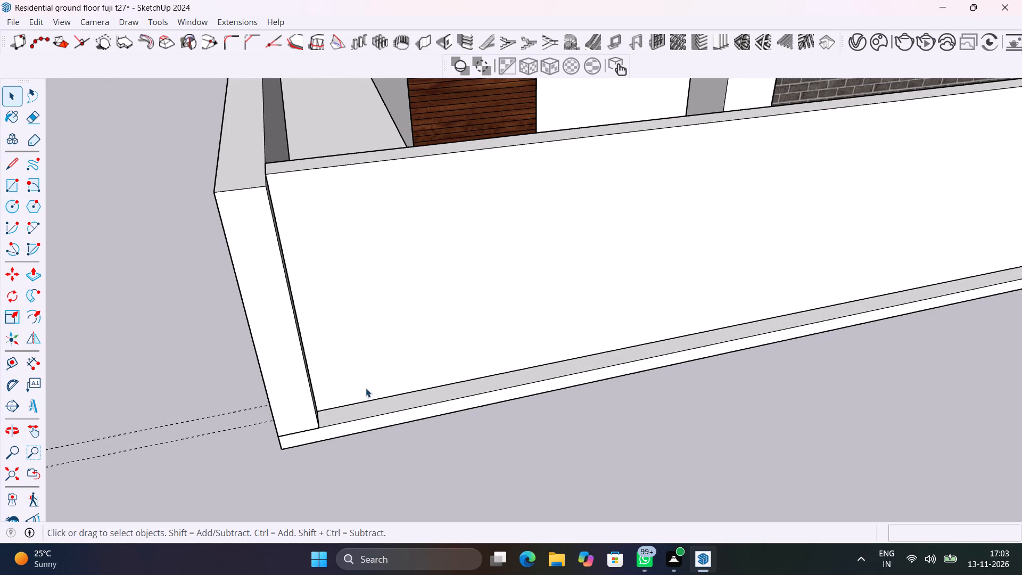
{"action": "middle_click_drag", "start_coordinate": [395, 391], "coordinate": [355, 483]}
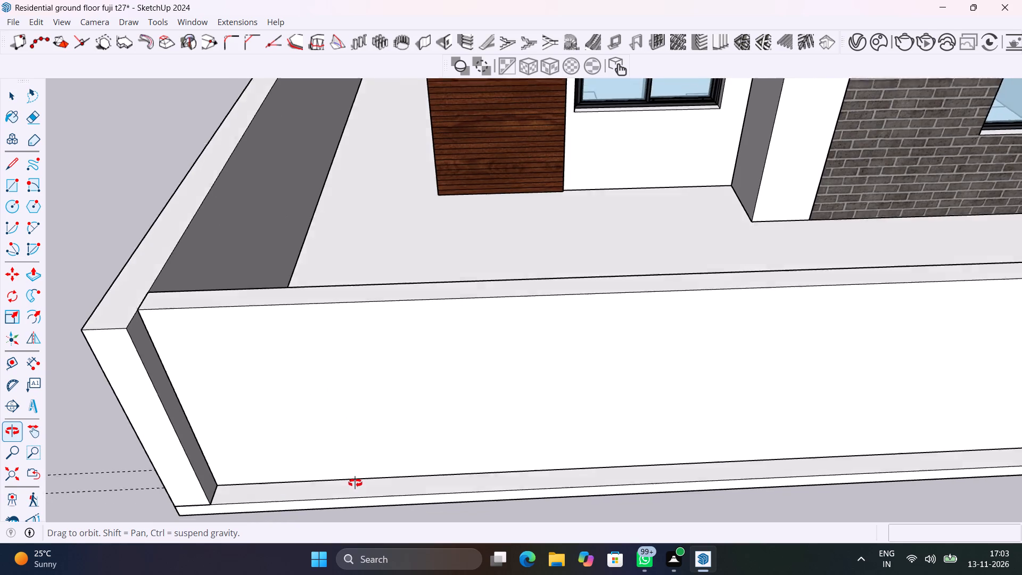
{"action": "middle_click_drag", "start_coordinate": [355, 483], "coordinate": [358, 465]}
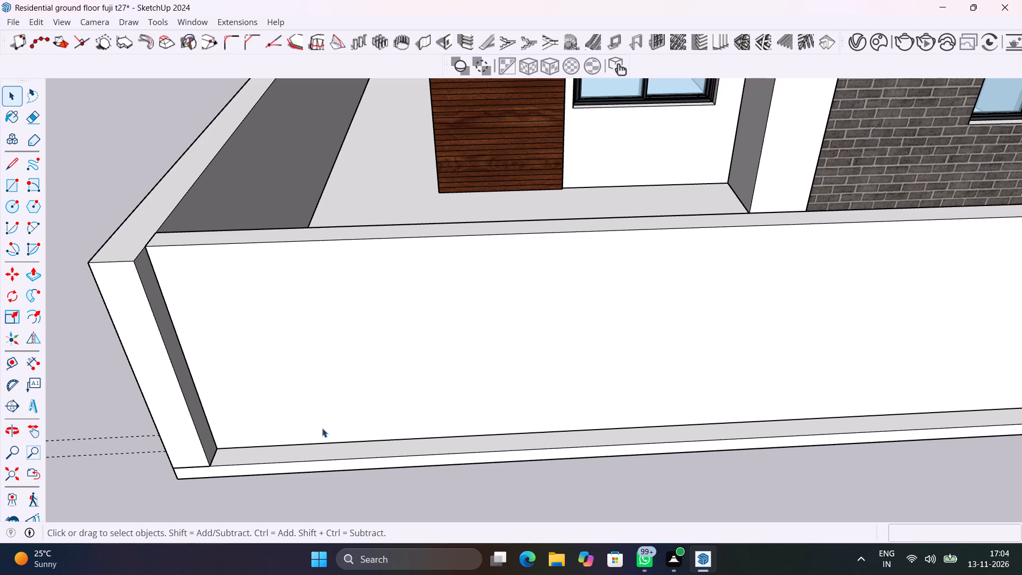
{"action": "key", "text": "t"}
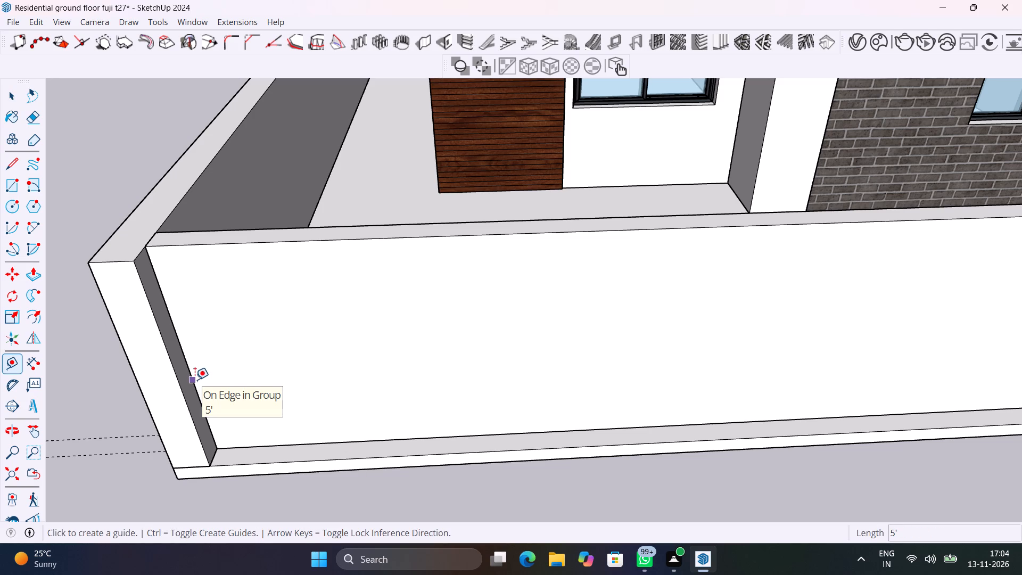
{"action": "left_click", "coordinate": [195, 380]}
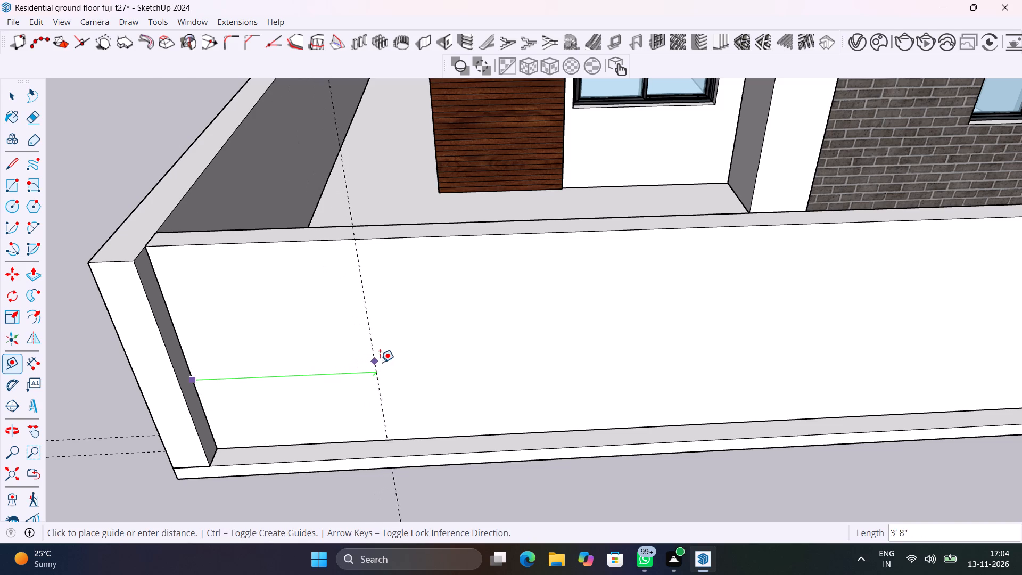
{"action": "left_click", "coordinate": [389, 362]}
{"action": "left_click", "coordinate": [389, 362]}
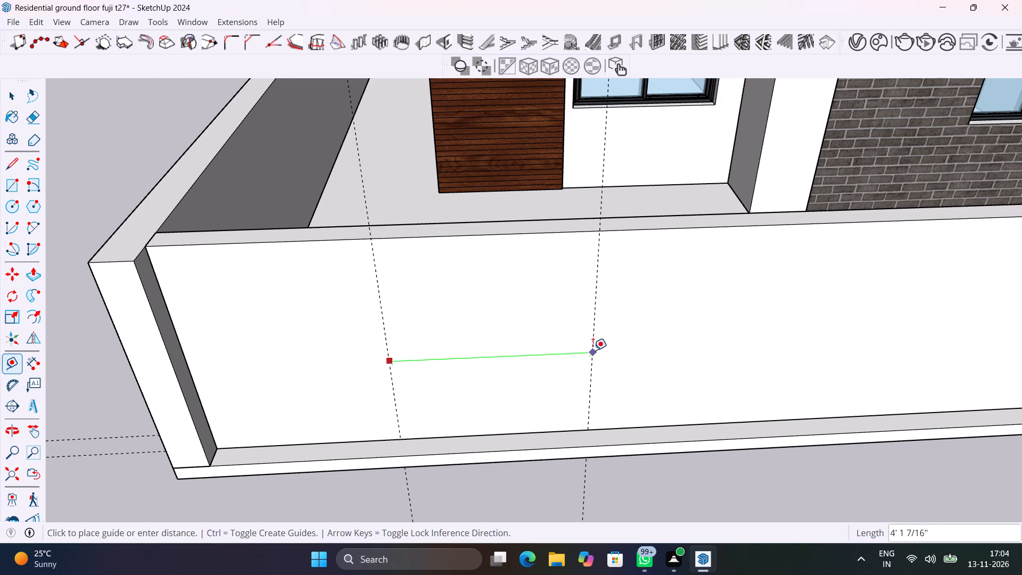
{"action": "type", "text": "4'"}
{"action": "key", "text": "Return"}
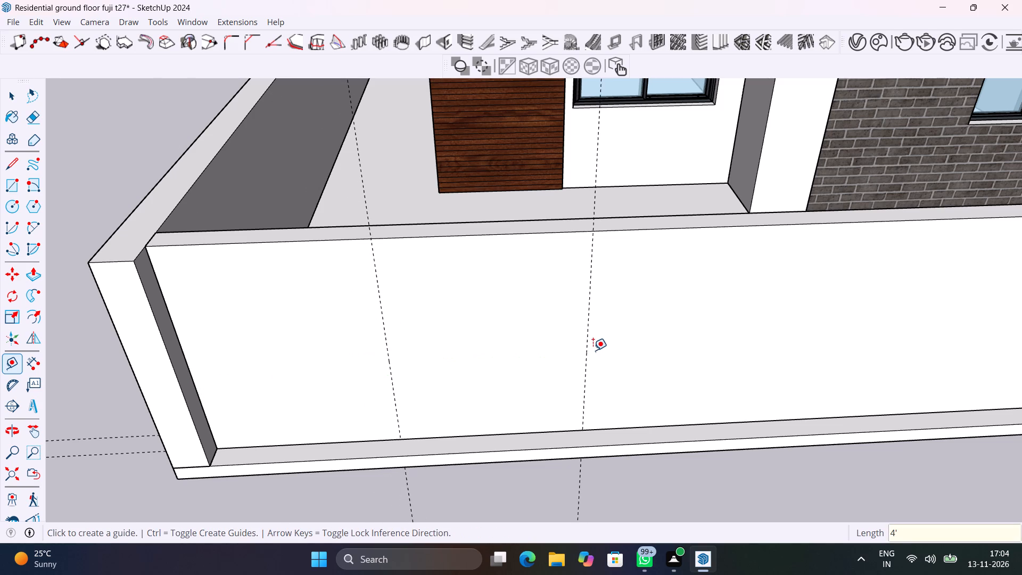
Place a guide across the front wall's top about 4' 8" from the side wall's outer edge, and another 4' beyond it.
{"action": "middle_click_drag", "start_coordinate": [534, 299], "coordinate": [548, 329]}
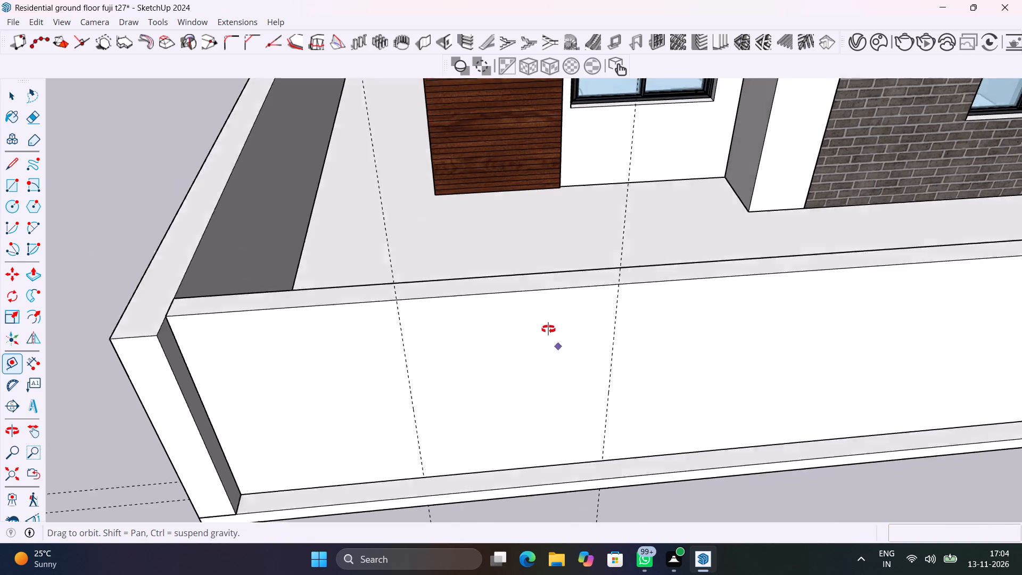
{"action": "middle_click_drag", "start_coordinate": [548, 329], "coordinate": [534, 379]}
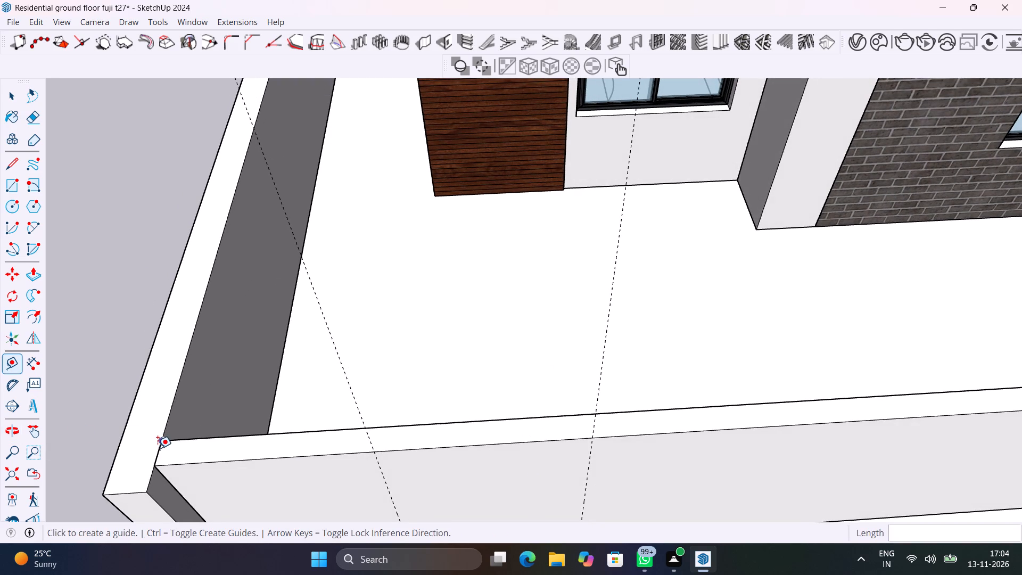
{"action": "left_click", "coordinate": [158, 448]}
{"action": "key", "text": "Escape"}
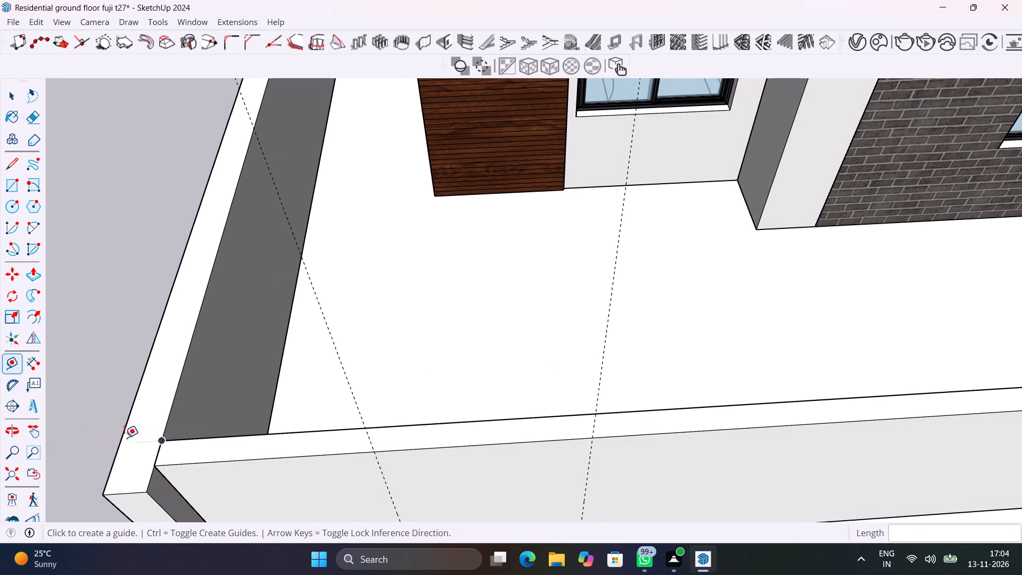
{"action": "left_click", "coordinate": [123, 437]}
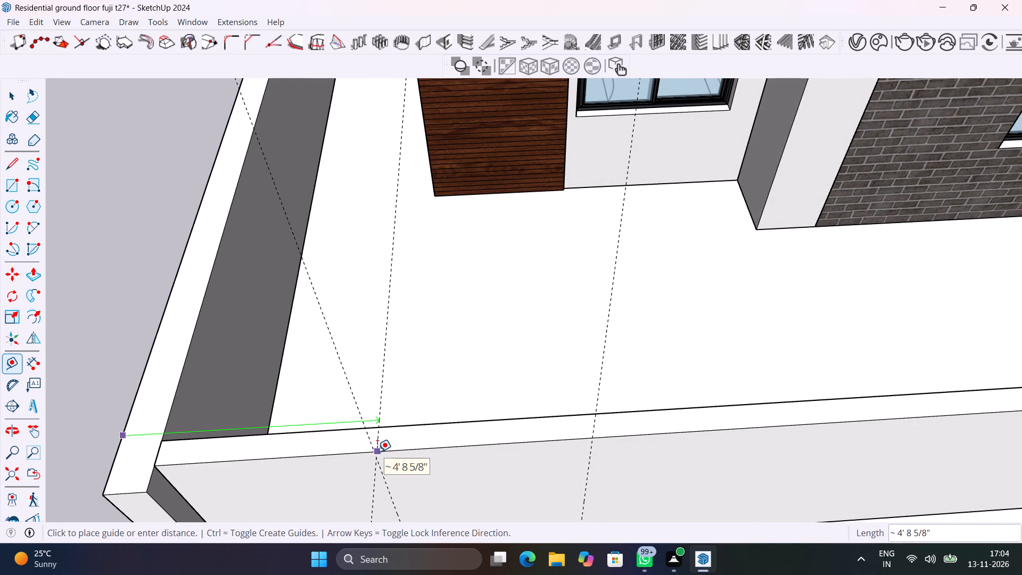
{"action": "scroll", "coordinate": [377, 451], "scroll_direction": "up", "scroll_amount": 7}
{"action": "middle_click_drag", "start_coordinate": [377, 452], "coordinate": [479, 375]}
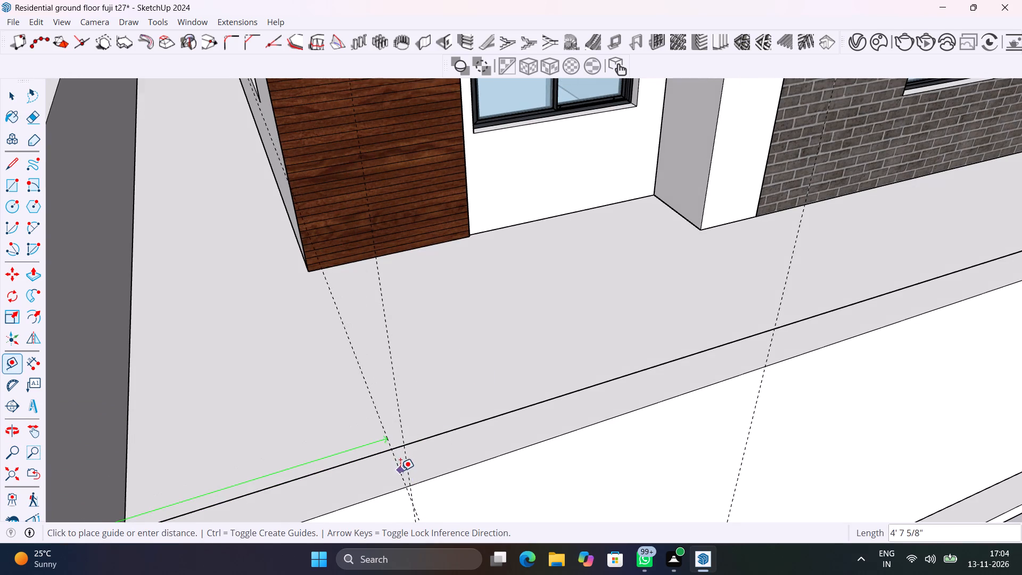
{"action": "left_click", "coordinate": [410, 485]}
{"action": "left_click", "coordinate": [400, 466]}
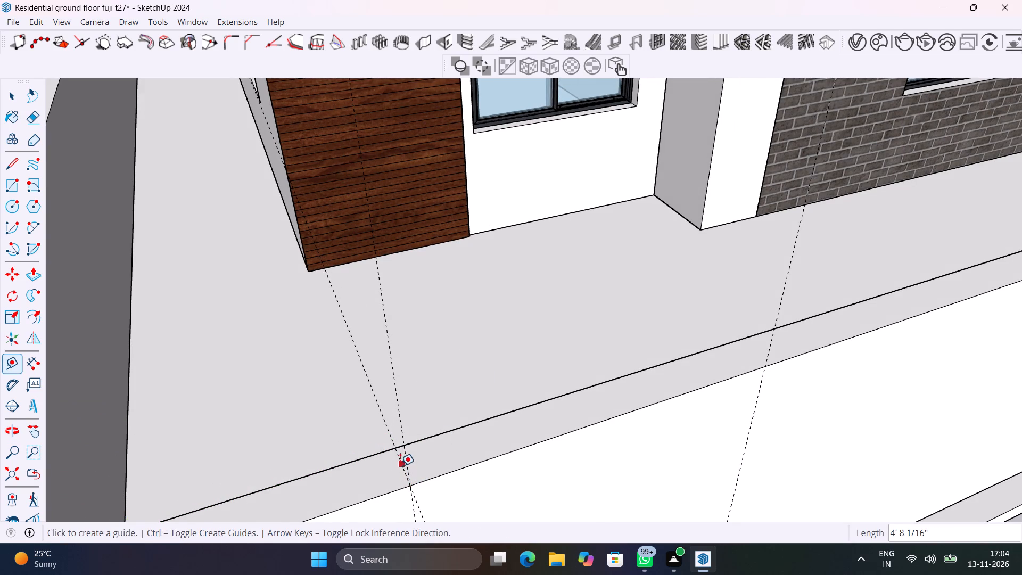
{"action": "type", "text": "4'"}
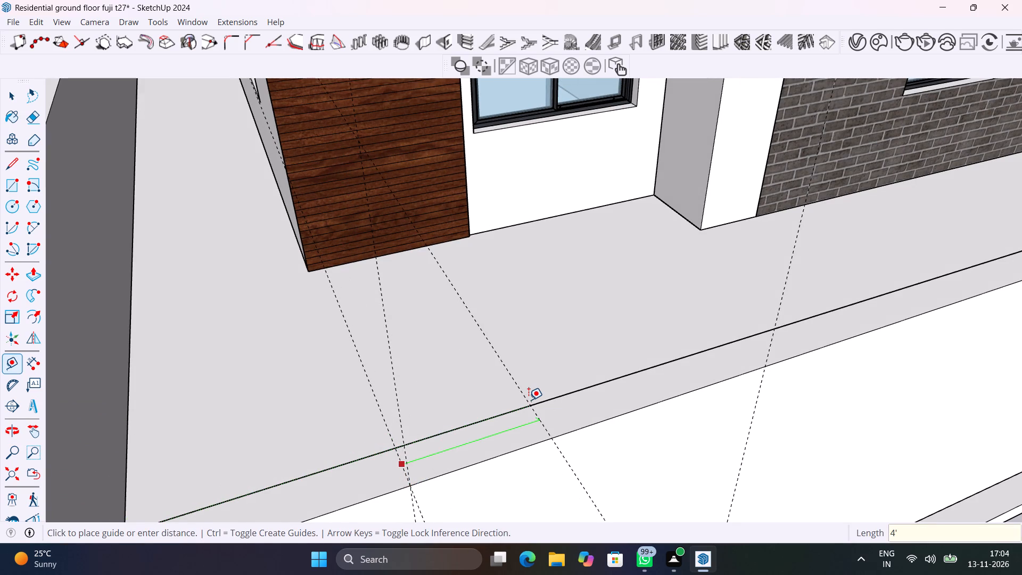
{"action": "key", "text": "Return"}
{"action": "scroll", "coordinate": [529, 400], "scroll_direction": "up", "scroll_amount": 1}
{"action": "scroll", "coordinate": [529, 400], "scroll_direction": "down", "scroll_amount": 7}
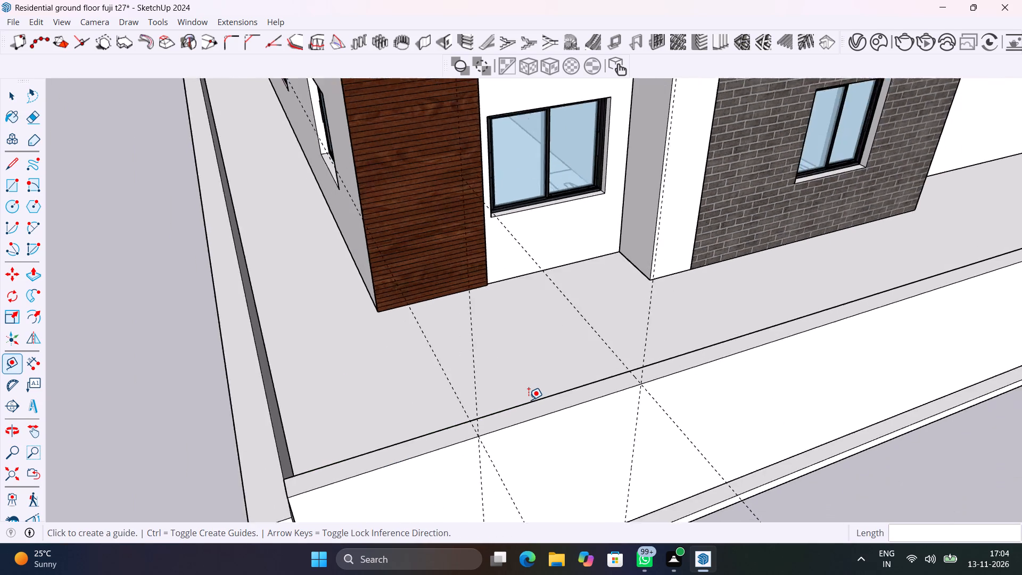
{"action": "scroll", "coordinate": [529, 400], "scroll_direction": "down", "scroll_amount": 2}
{"action": "key", "text": "space"}
Inside the front wall's group, draw a 6" line across its top face at the guide nearer the side wall.
{"action": "scroll", "coordinate": [529, 409], "scroll_direction": "up", "scroll_amount": 6}
{"action": "middle_click_drag", "start_coordinate": [529, 409], "coordinate": [455, 423]}
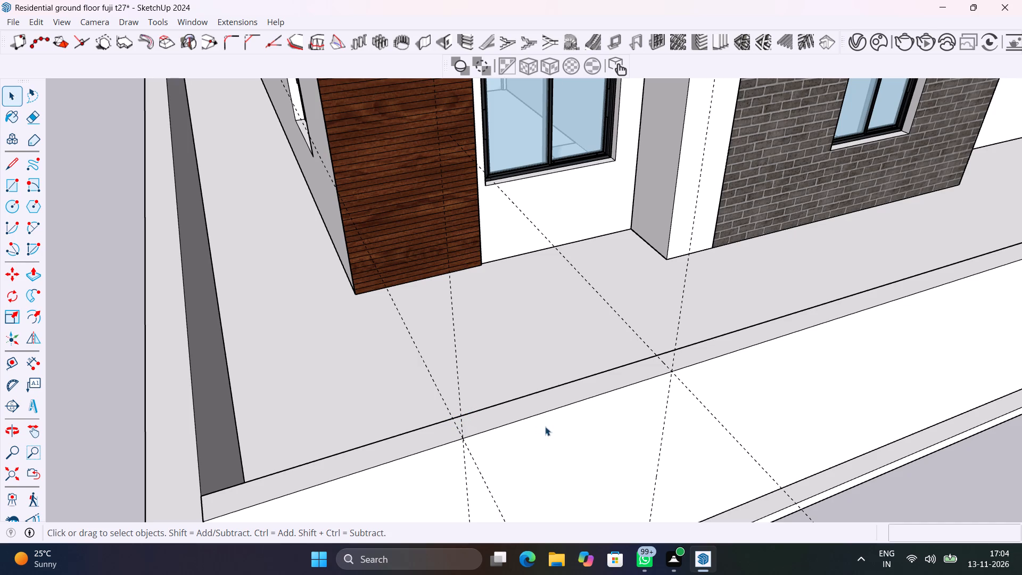
{"action": "middle_click_drag", "start_coordinate": [545, 426], "coordinate": [457, 438]}
{"action": "scroll", "coordinate": [543, 417], "scroll_direction": "down", "scroll_amount": 4}
{"action": "middle_click_drag", "start_coordinate": [605, 444], "coordinate": [450, 450]}
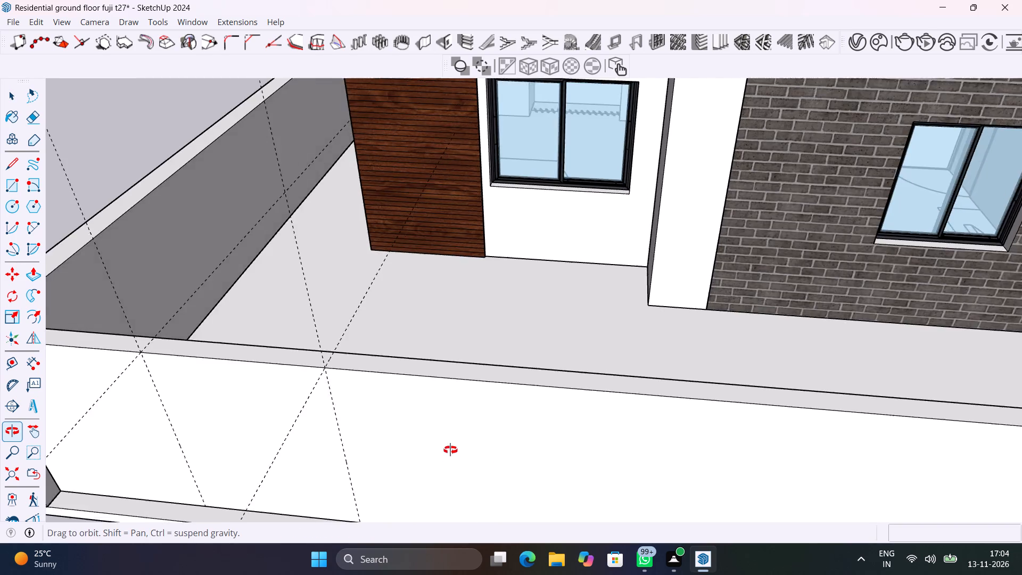
{"action": "middle_click_drag", "start_coordinate": [450, 450], "coordinate": [843, 410]}
{"action": "double_click", "coordinate": [670, 394]}
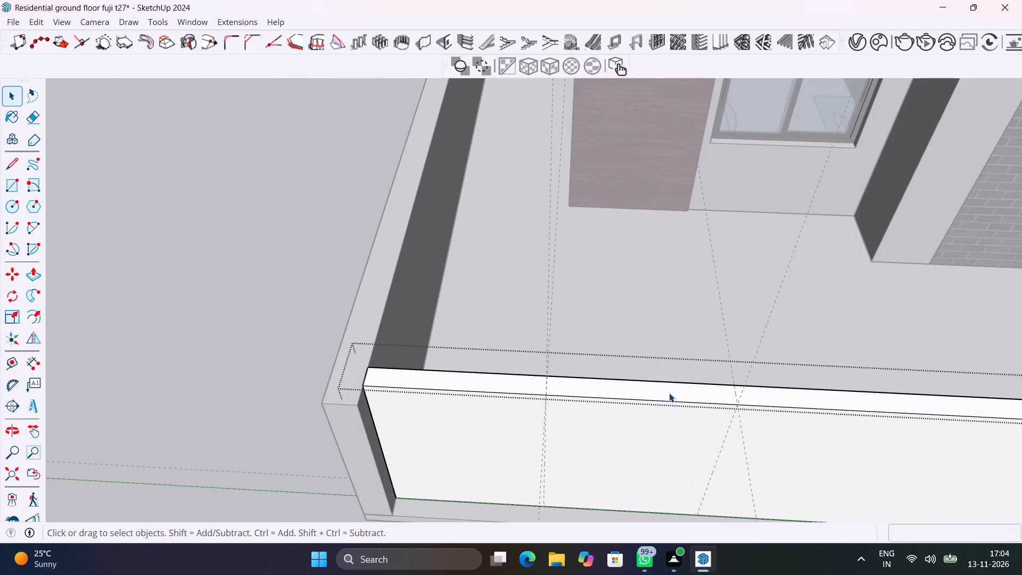
{"action": "scroll", "coordinate": [669, 392], "scroll_direction": "up", "scroll_amount": 5}
{"action": "middle_click_drag", "start_coordinate": [668, 392], "coordinate": [561, 426]}
{"action": "key", "text": "l"}
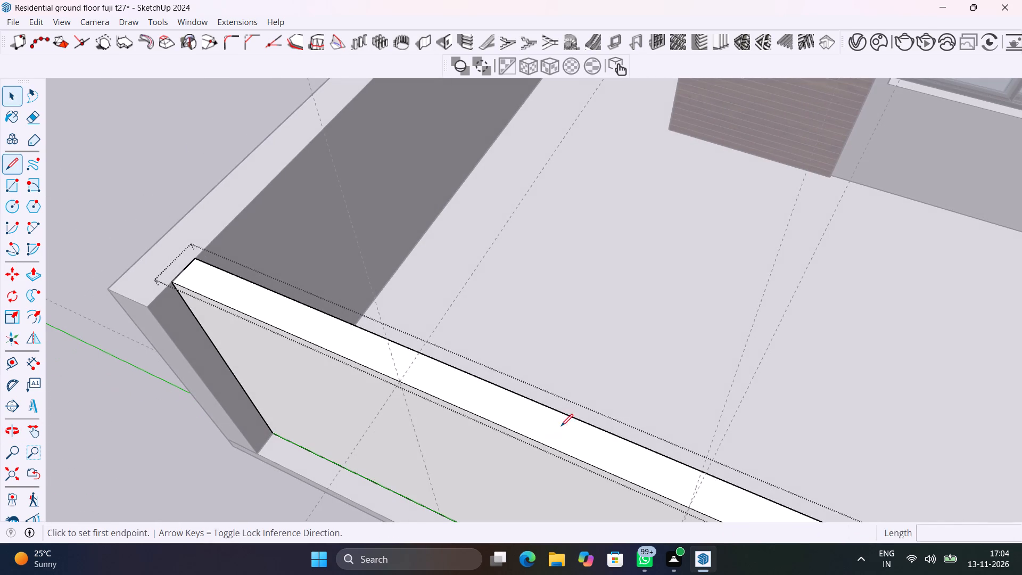
{"action": "left_click", "coordinate": [401, 380]}
{"action": "left_click", "coordinate": [418, 354]}
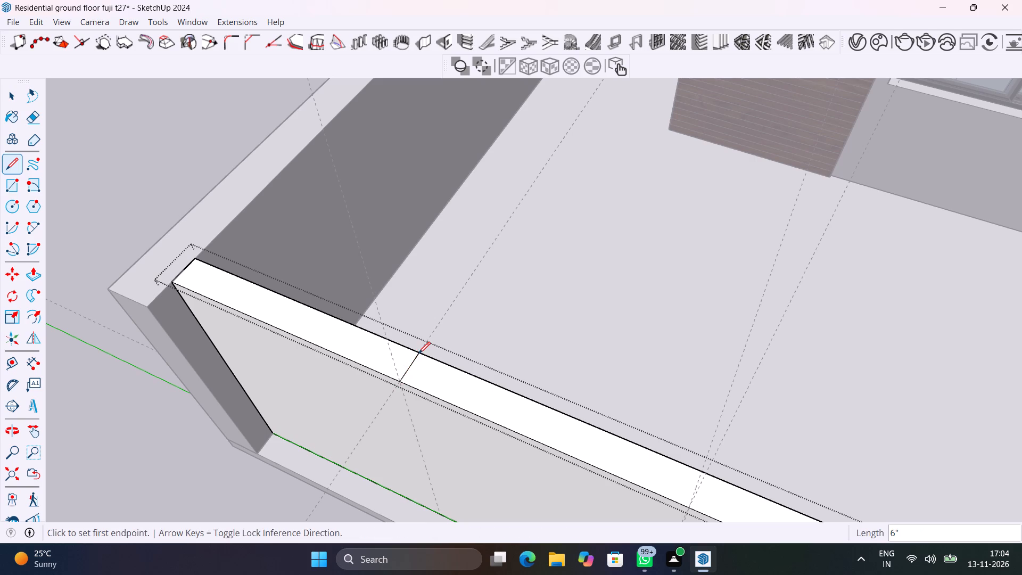
{"action": "key", "text": "space"}
Draw a second line across the front wall's top face at the guide farther from the side wall.
{"action": "key", "text": "l"}
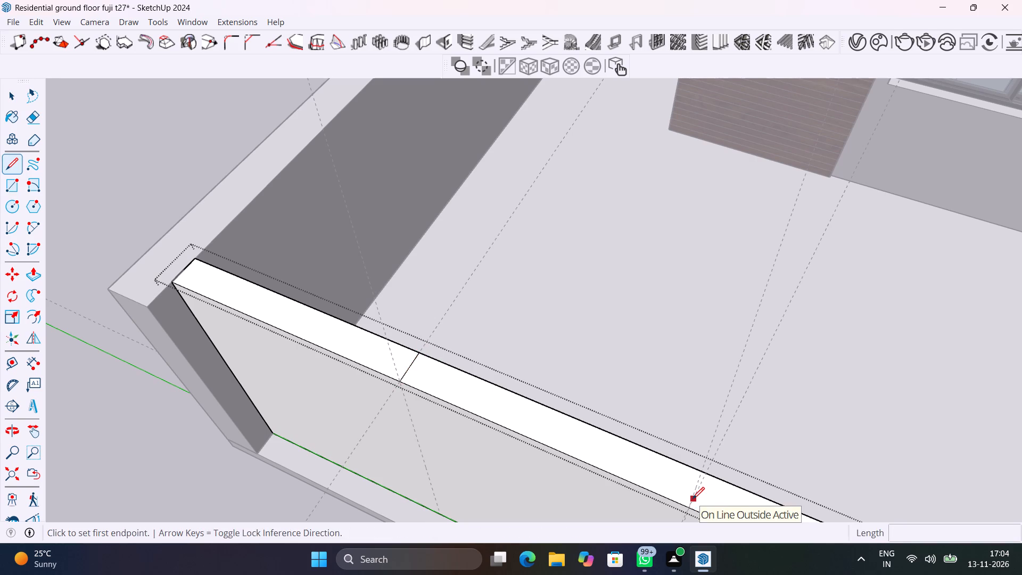
{"action": "scroll", "coordinate": [693, 499], "scroll_direction": "up", "scroll_amount": 1}
{"action": "middle_click_drag", "start_coordinate": [693, 499], "coordinate": [545, 433]}
{"action": "left_click", "coordinate": [444, 414]}
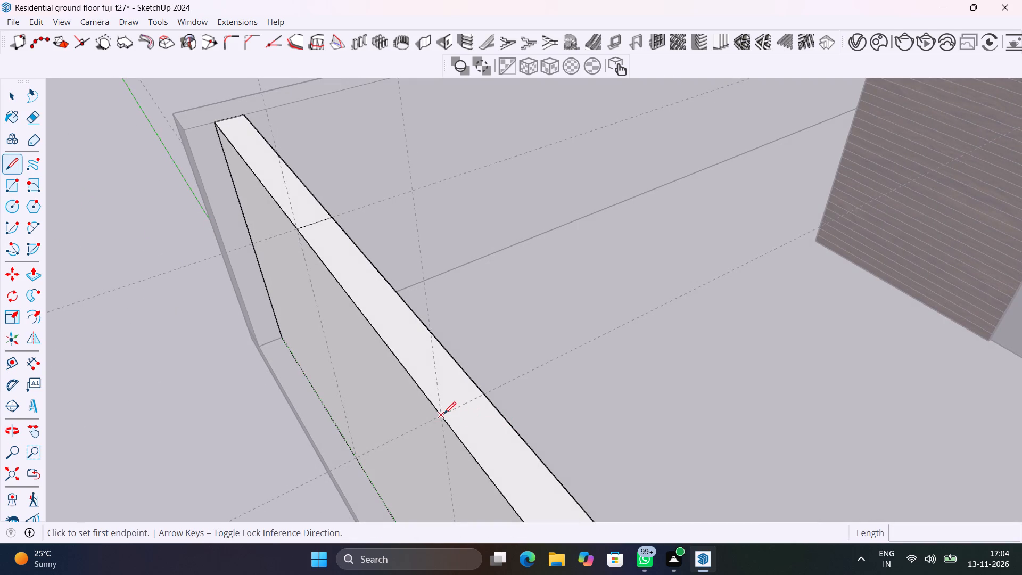
{"action": "left_click", "coordinate": [487, 397]}
{"action": "key", "text": "space"}
Push the top face between the two lines down about 9 5/8" to notch the front wall.
{"action": "middle_click_drag", "start_coordinate": [376, 410], "coordinate": [557, 424]}
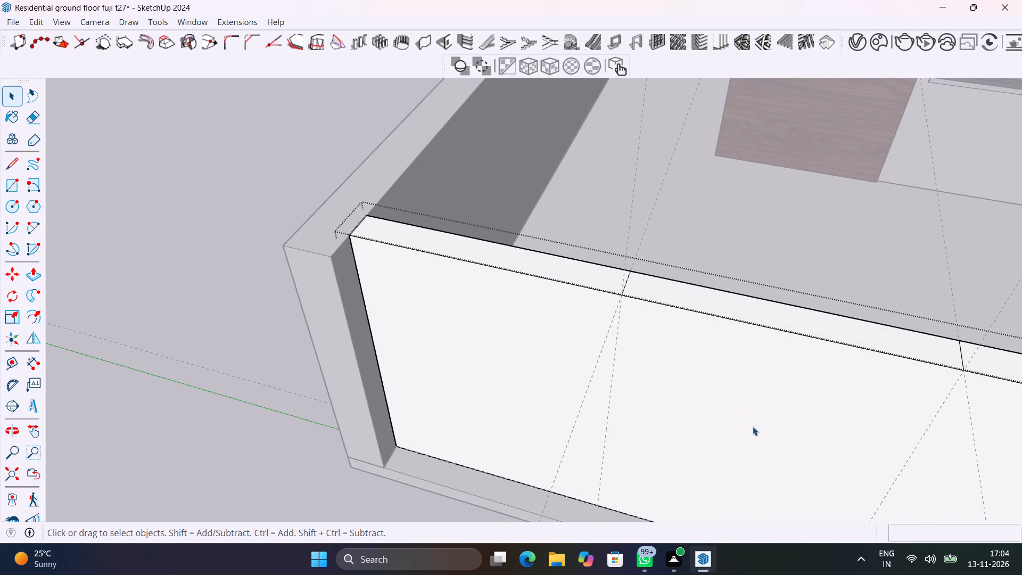
{"action": "middle_click_drag", "start_coordinate": [753, 426], "coordinate": [745, 373]}
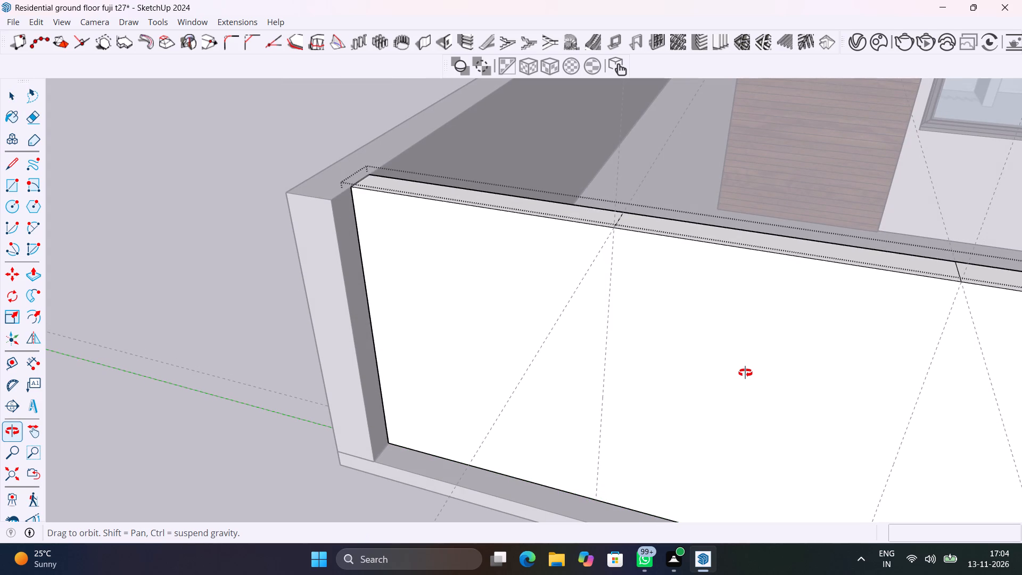
{"action": "middle_click_drag", "start_coordinate": [745, 373], "coordinate": [740, 446]}
{"action": "left_click", "coordinate": [797, 362]}
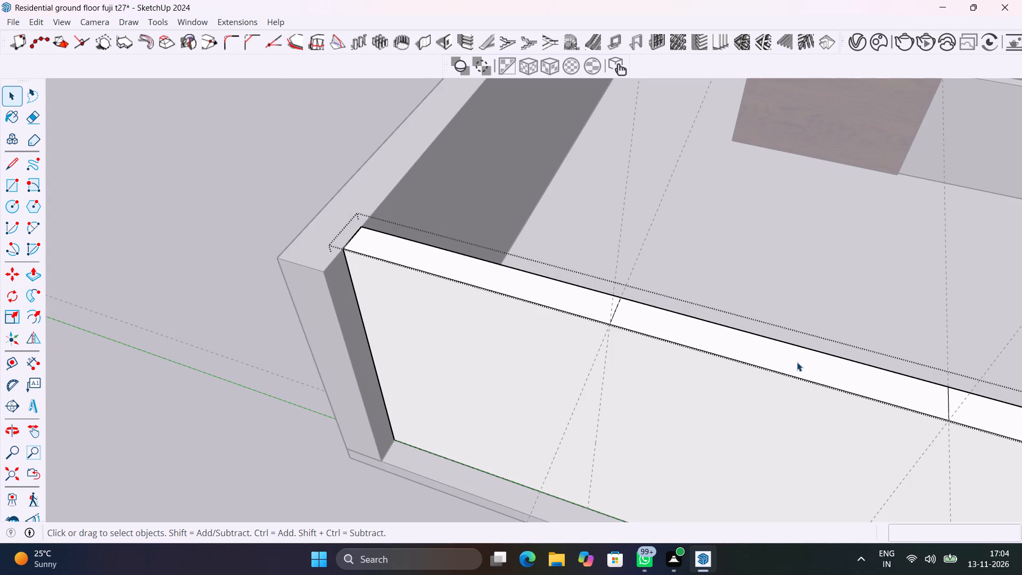
{"action": "key", "text": "p"}
{"action": "left_click", "coordinate": [797, 362]}
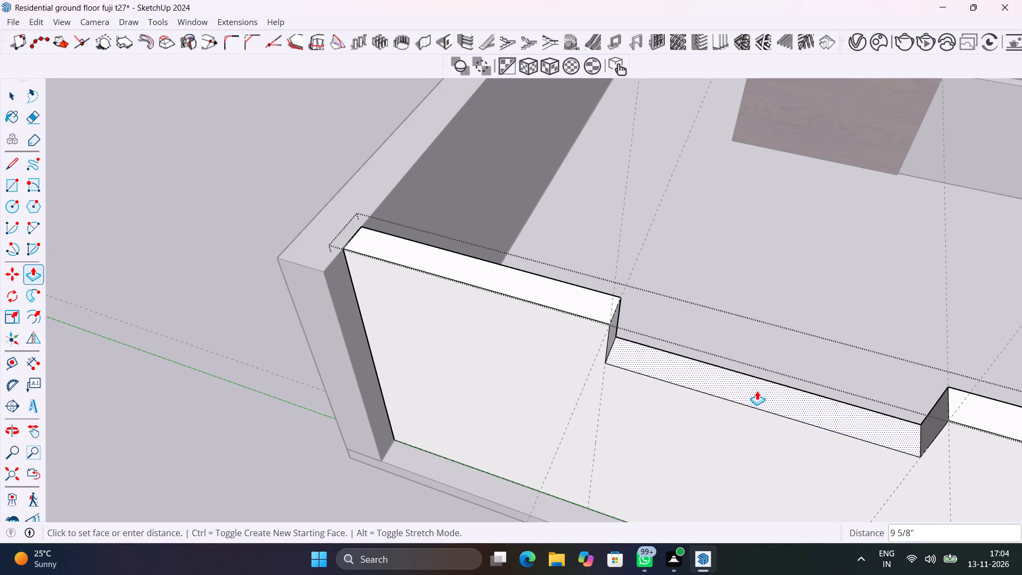
{"action": "left_click", "coordinate": [757, 391]}
{"action": "middle_click_drag", "start_coordinate": [781, 419], "coordinate": [683, 308]}
{"action": "middle_click_drag", "start_coordinate": [720, 434], "coordinate": [752, 375]}
{"action": "key", "text": "space"}
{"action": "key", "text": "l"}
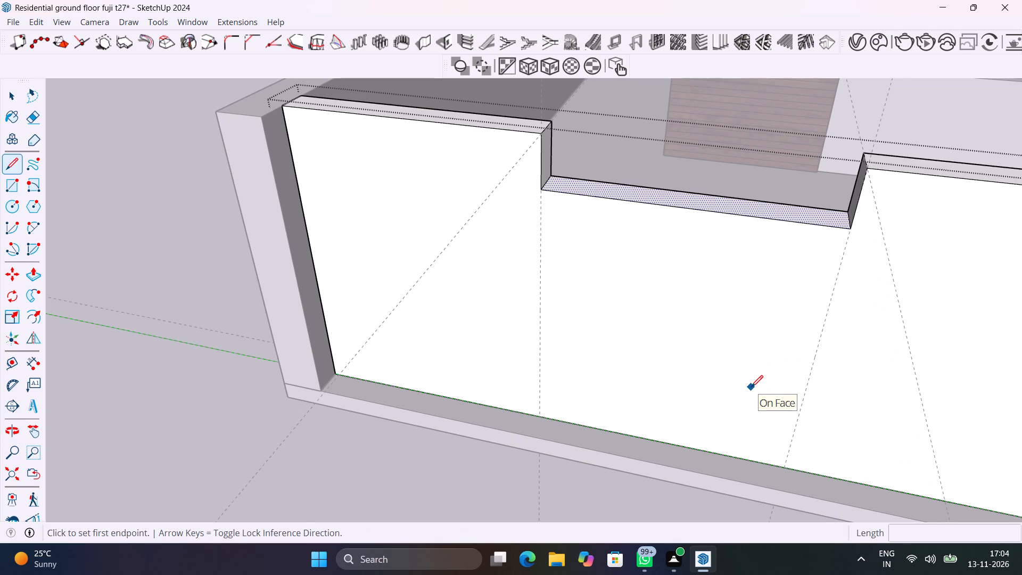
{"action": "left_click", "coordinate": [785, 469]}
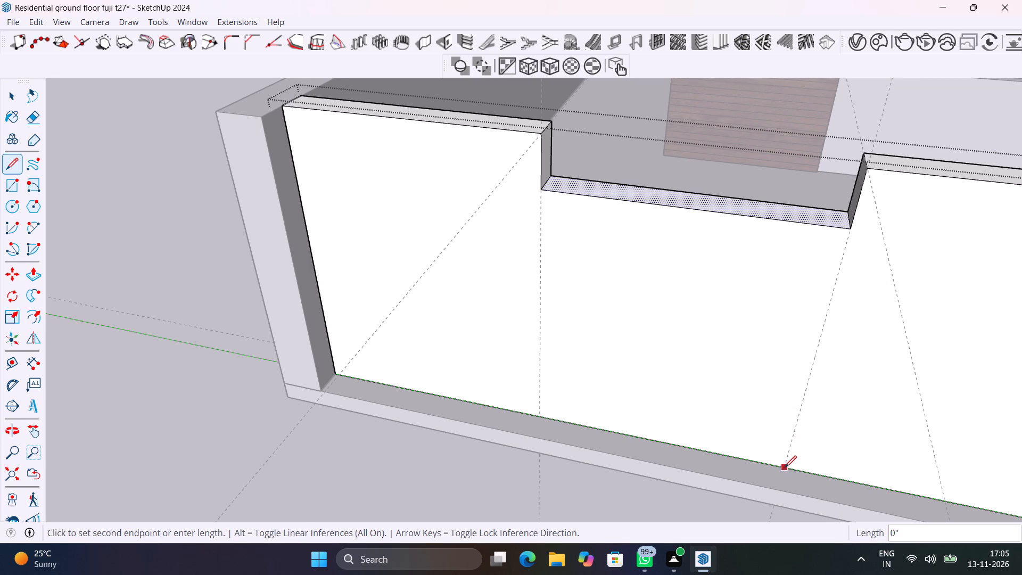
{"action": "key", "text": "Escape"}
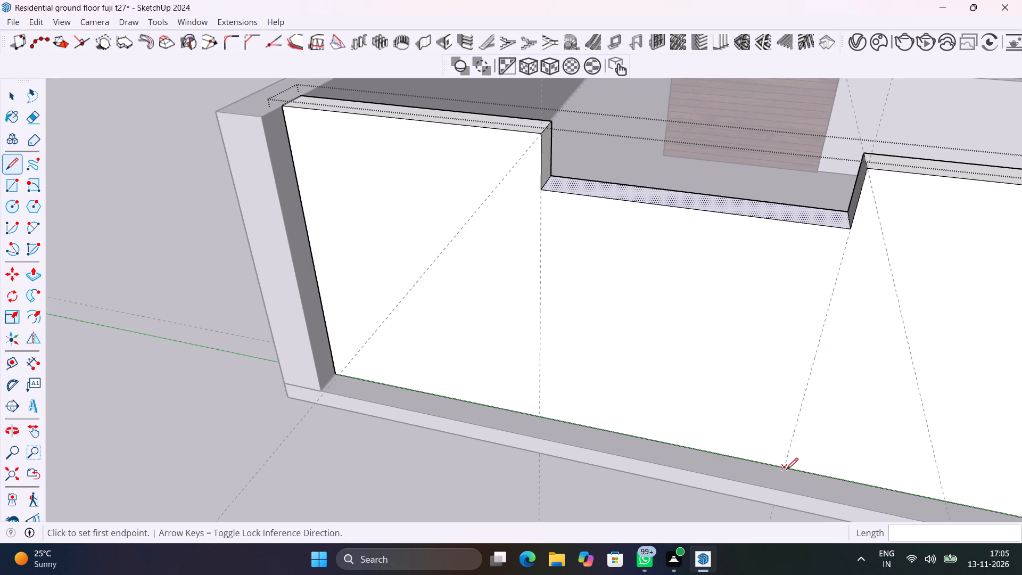
Draw two vertical lines about 4' 2 3/8" long on the front wall's outer face, from its base to the notch's lower corners.
{"action": "left_click", "coordinate": [787, 465]}
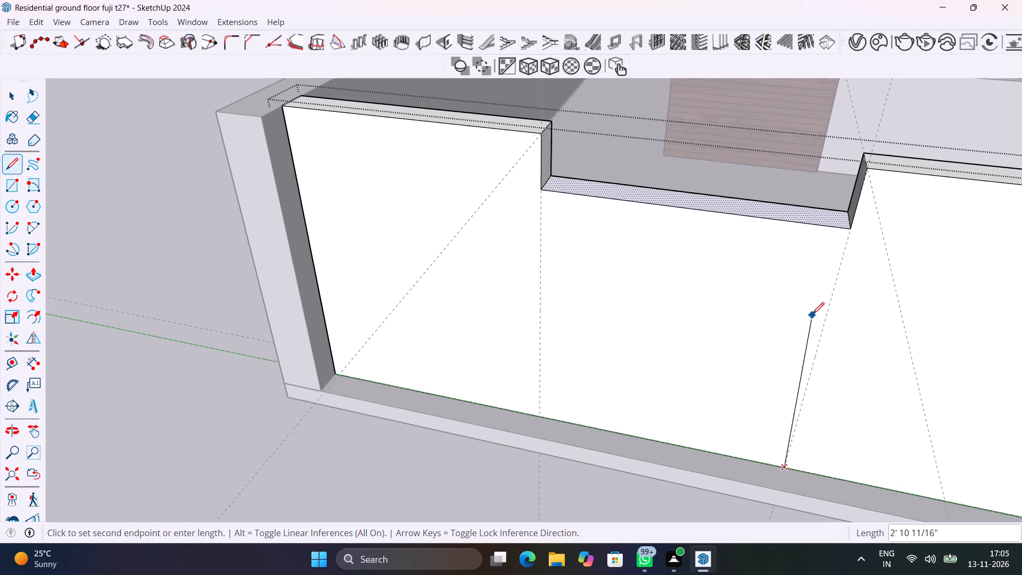
{"action": "left_click", "coordinate": [850, 232]}
{"action": "key", "text": "space"}
{"action": "key", "text": "l"}
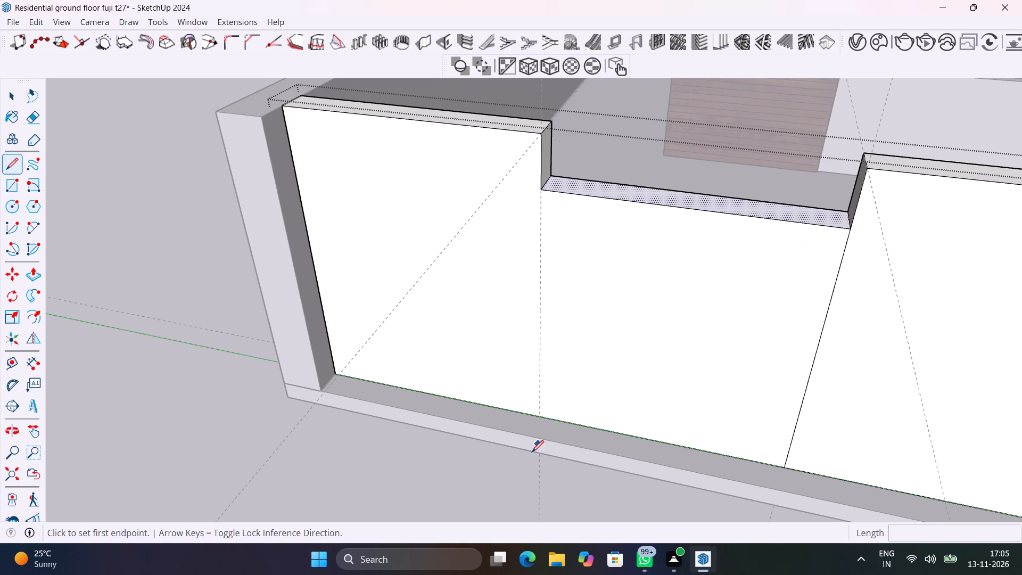
{"action": "left_click", "coordinate": [541, 414]}
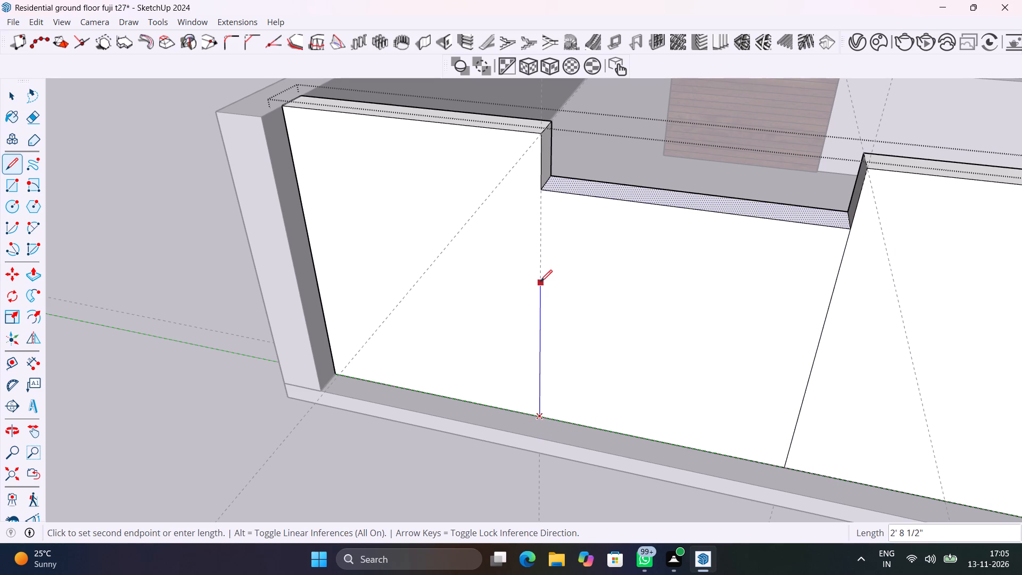
{"action": "left_click", "coordinate": [542, 196]}
{"action": "key", "text": "space"}
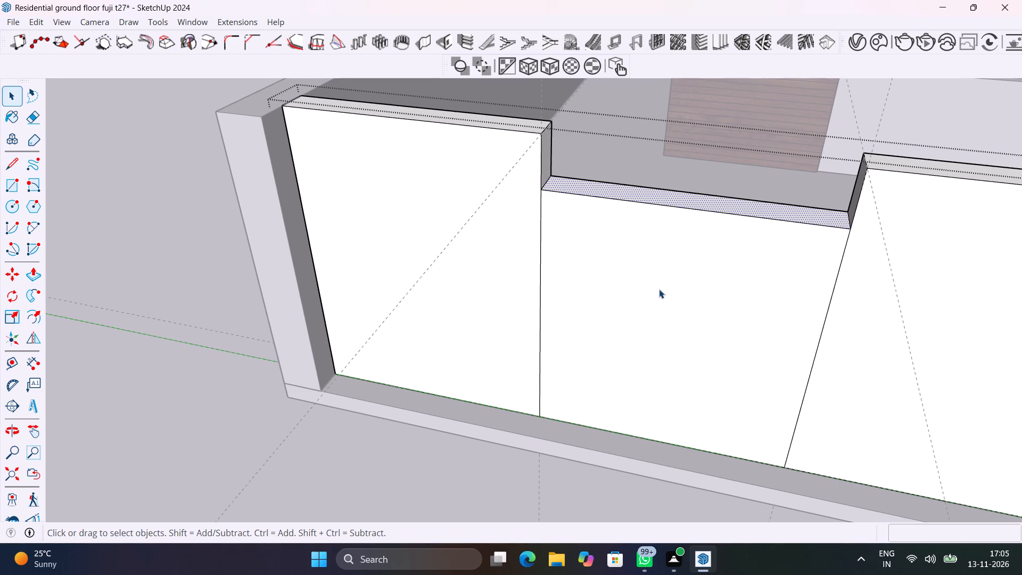
Pull the outer face between the two vertical lines out 6" to form a projecting panel below the notch.
{"action": "left_click", "coordinate": [661, 289]}
{"action": "key", "text": "p"}
{"action": "left_click", "coordinate": [661, 289]}
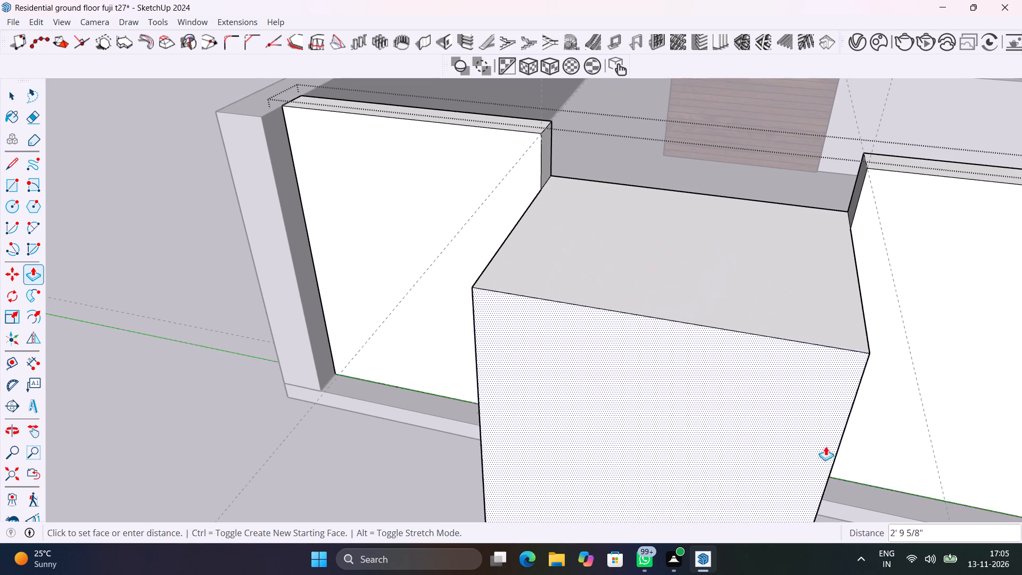
{"action": "middle_click_drag", "start_coordinate": [872, 495], "coordinate": [756, 406]}
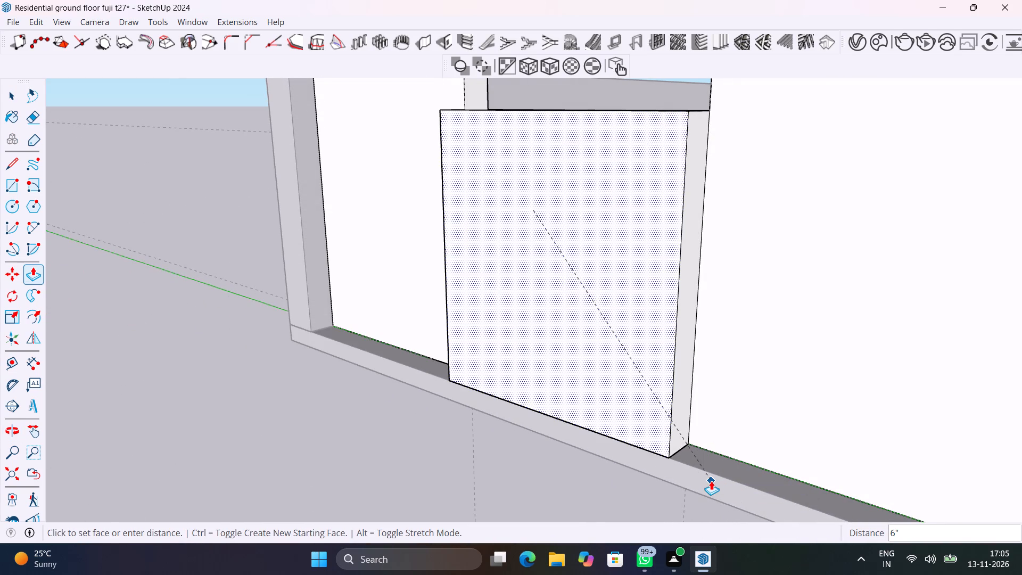
{"action": "left_click", "coordinate": [711, 481]}
{"action": "middle_click_drag", "start_coordinate": [553, 494], "coordinate": [691, 557]}
{"action": "scroll", "coordinate": [596, 480], "scroll_direction": "down", "scroll_amount": 4}
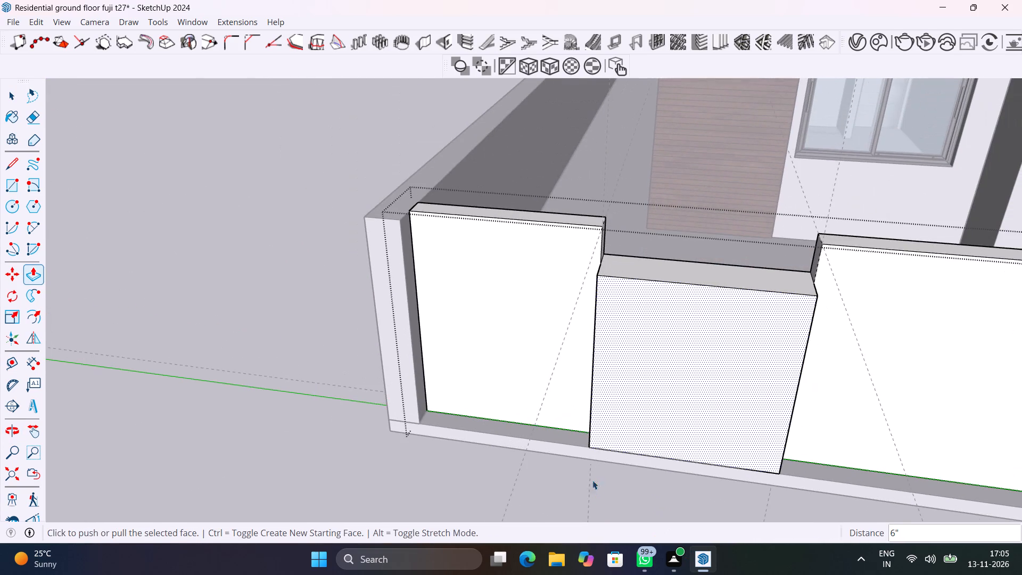
{"action": "key", "text": "space"}
Save the model.
{"action": "middle_click_drag", "start_coordinate": [495, 458], "coordinate": [590, 487]}
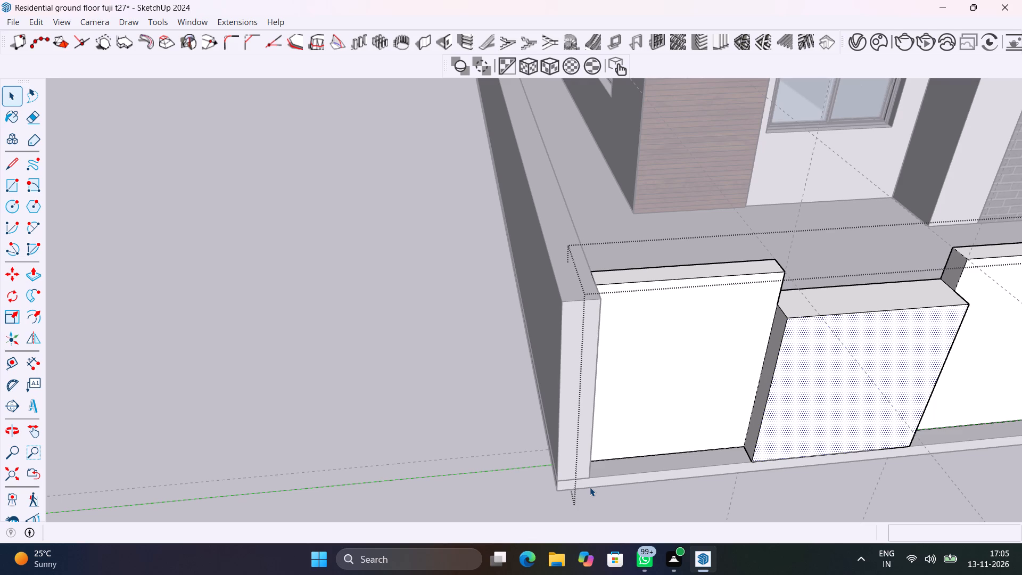
{"action": "middle_click_drag", "start_coordinate": [761, 448], "coordinate": [751, 437]}
{"action": "scroll", "coordinate": [761, 447], "scroll_direction": "up", "scroll_amount": 1}
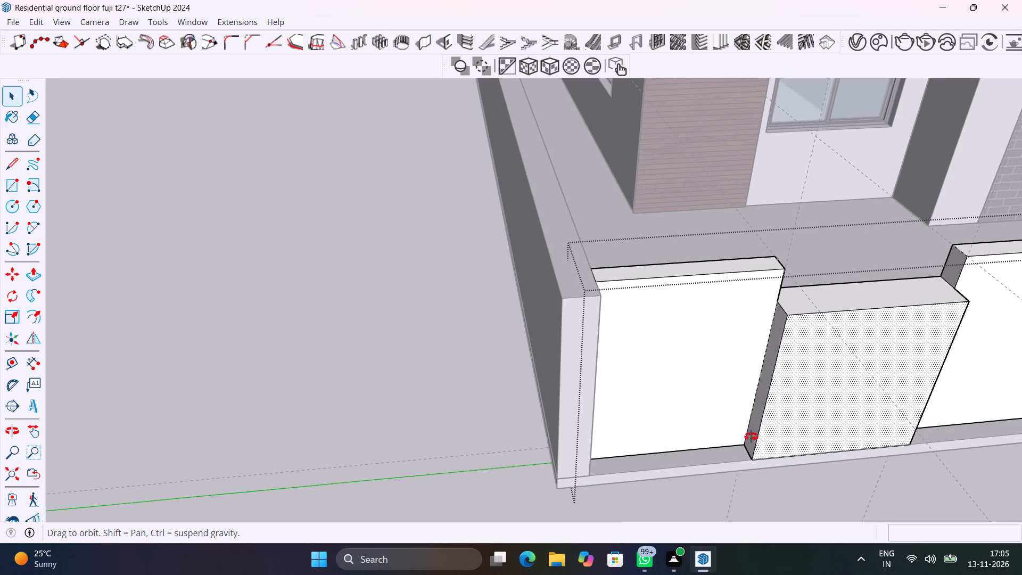
{"action": "middle_click_drag", "start_coordinate": [751, 437], "coordinate": [696, 390]}
{"action": "middle_click_drag", "start_coordinate": [715, 391], "coordinate": [743, 522]}
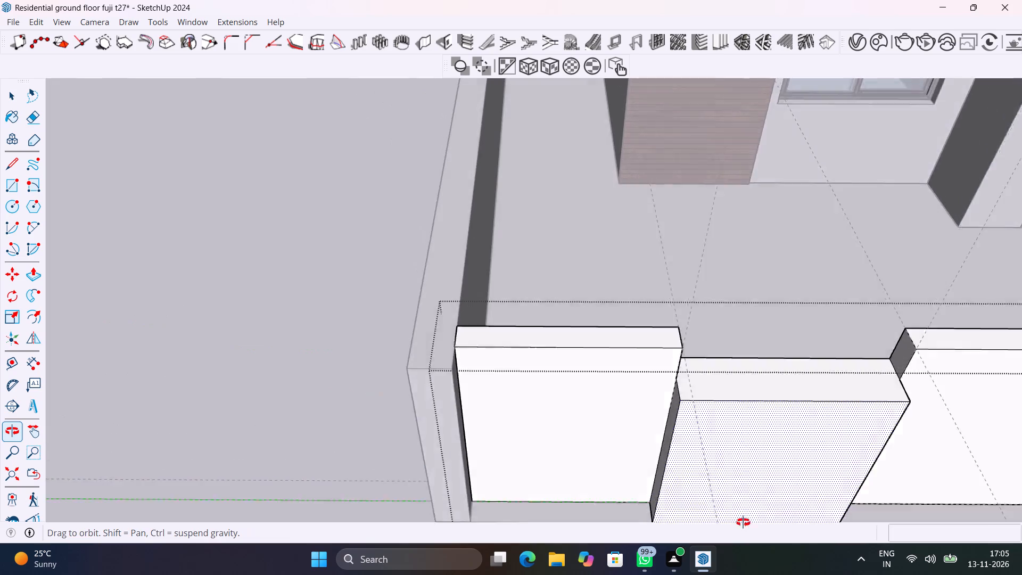
{"action": "middle_click_drag", "start_coordinate": [743, 522], "coordinate": [743, 562]}
{"action": "middle_click_drag", "start_coordinate": [737, 474], "coordinate": [574, 305]}
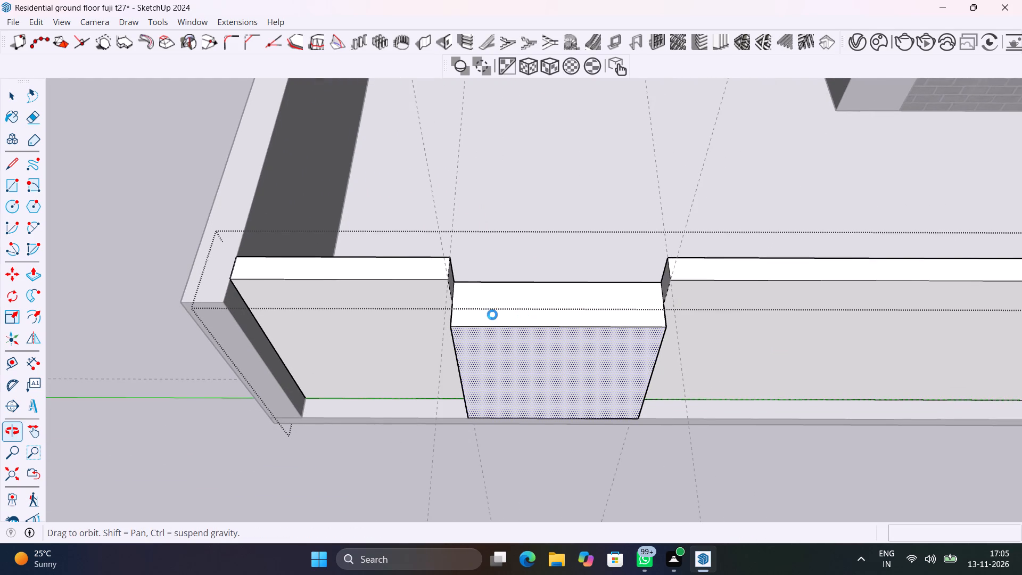
{"action": "key", "text": "ctrl+s"}
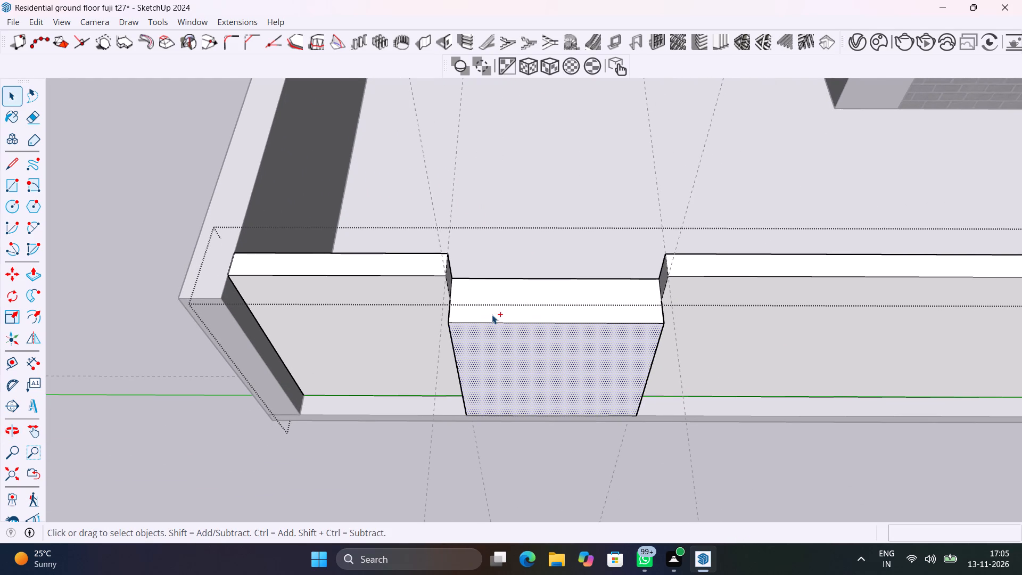
Pull the projecting panel's top face up about 5 5/16" and leave the front wall's group.
{"action": "scroll", "coordinate": [488, 309], "scroll_direction": "up", "scroll_amount": 6}
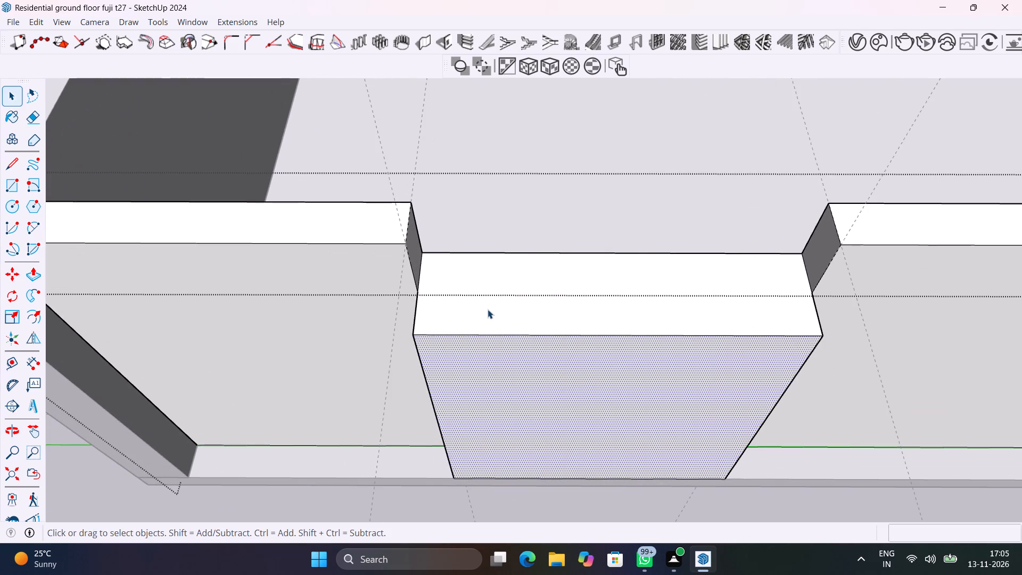
{"action": "left_click", "coordinate": [511, 283]}
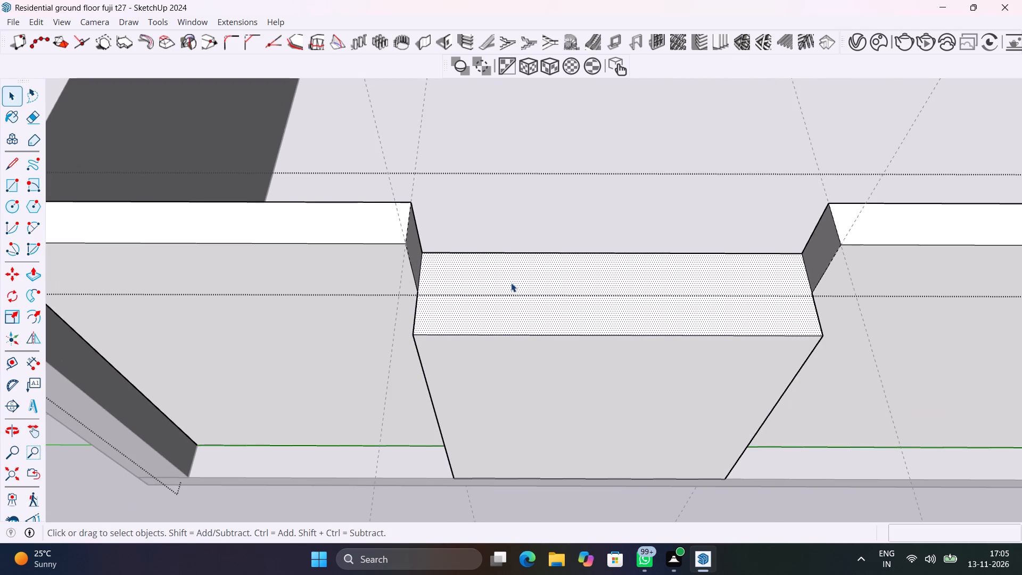
{"action": "key", "text": "p"}
{"action": "left_click", "coordinate": [511, 283]}
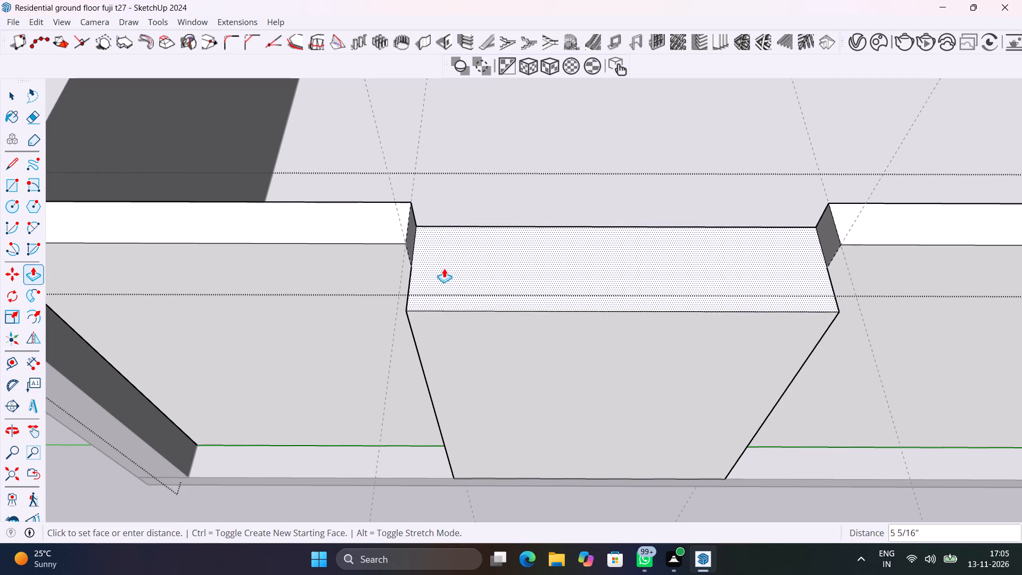
{"action": "left_click", "coordinate": [441, 268]}
{"action": "key", "text": "space"}
{"action": "left_click", "coordinate": [500, 483]}
{"action": "left_click", "coordinate": [526, 498]}
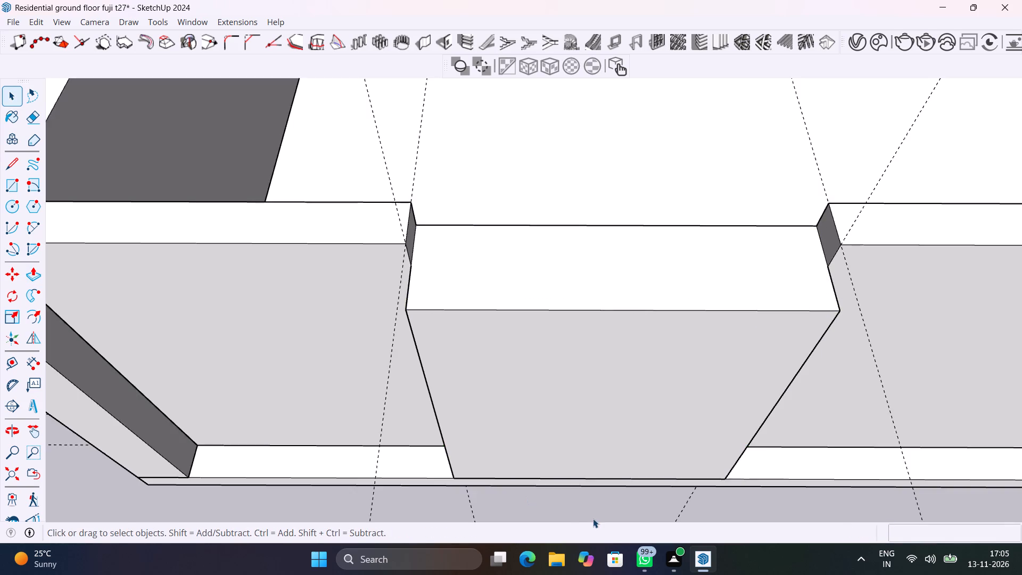
Examine the front wall's notch and projecting panel from several angles against the house front.
{"action": "middle_click_drag", "start_coordinate": [593, 518], "coordinate": [449, 270]}
{"action": "scroll", "coordinate": [449, 270], "scroll_direction": "down", "scroll_amount": 3}
{"action": "scroll", "coordinate": [574, 329], "scroll_direction": "down", "scroll_amount": 1}
{"action": "middle_click_drag", "start_coordinate": [574, 330], "coordinate": [568, 325]}
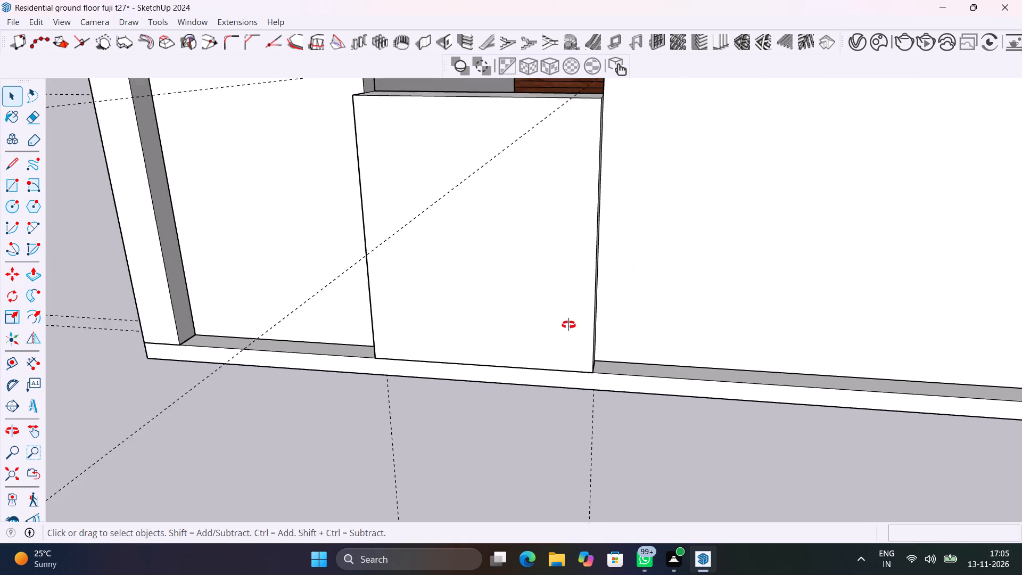
{"action": "middle_click_drag", "start_coordinate": [568, 325], "coordinate": [487, 250]}
{"action": "scroll", "coordinate": [402, 179], "scroll_direction": "up", "scroll_amount": 3}
{"action": "scroll", "coordinate": [434, 267], "scroll_direction": "down", "scroll_amount": 4}
{"action": "middle_click_drag", "start_coordinate": [432, 275], "coordinate": [435, 276]}
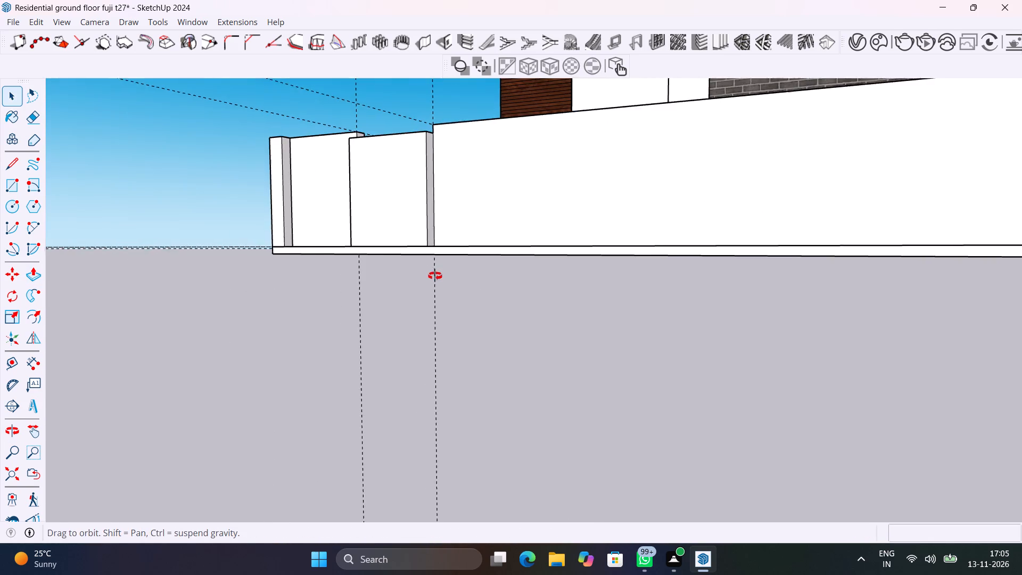
{"action": "middle_click_drag", "start_coordinate": [435, 276], "coordinate": [498, 311]}
{"action": "scroll", "coordinate": [498, 311], "scroll_direction": "up", "scroll_amount": 1}
{"action": "scroll", "coordinate": [498, 311], "scroll_direction": "down", "scroll_amount": 5}
{"action": "middle_click_drag", "start_coordinate": [522, 321], "coordinate": [529, 362], "text": "shift"}
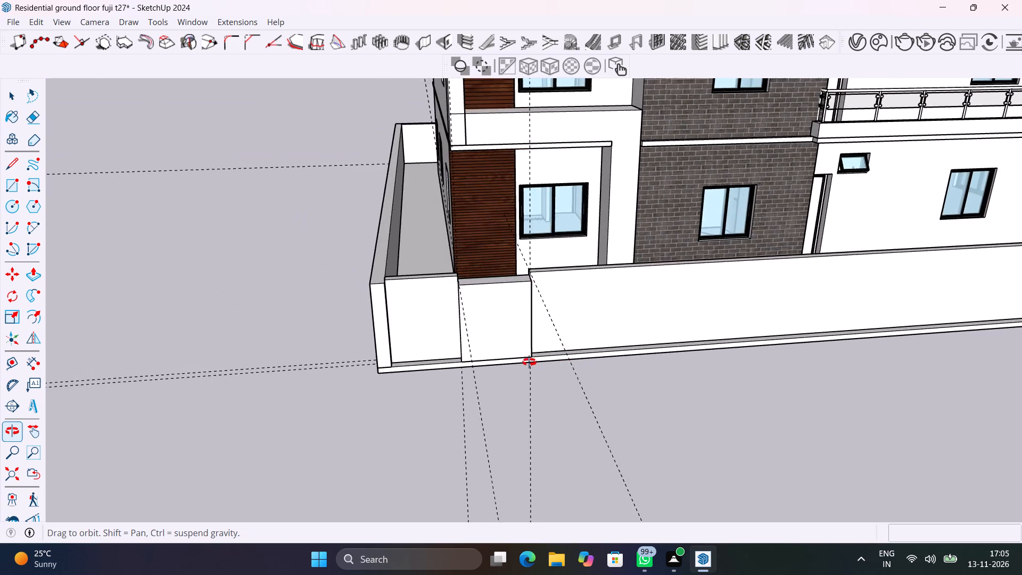
{"action": "middle_click_drag", "start_coordinate": [529, 362], "coordinate": [486, 369], "text": "shift"}
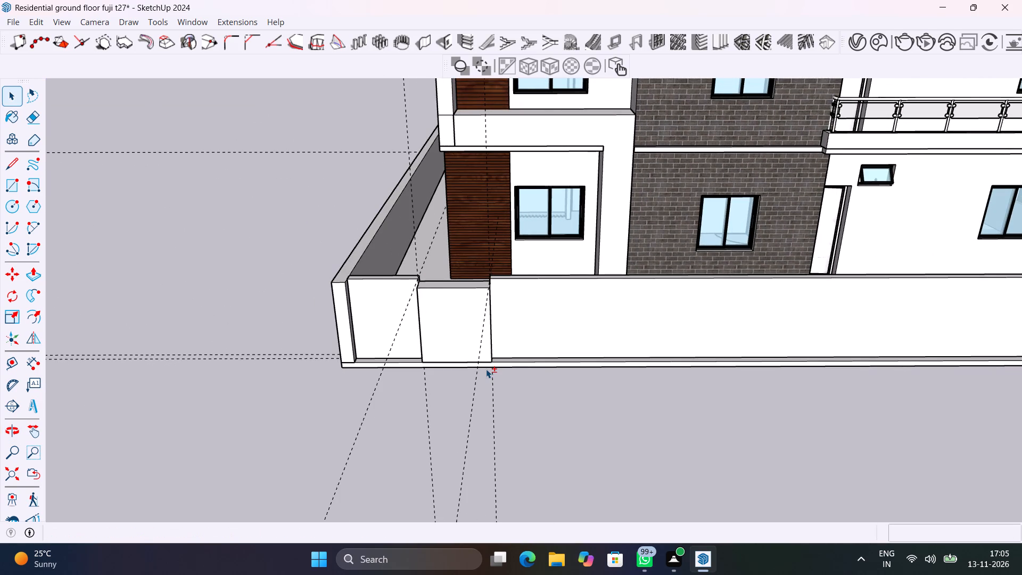
Place a vertical guide on the front wall about 12' 9 9/16" from the notch's far edge, and another about 8' 9" beyond it.
{"action": "middle_click_drag", "start_coordinate": [669, 343], "coordinate": [475, 344], "text": "shift"}
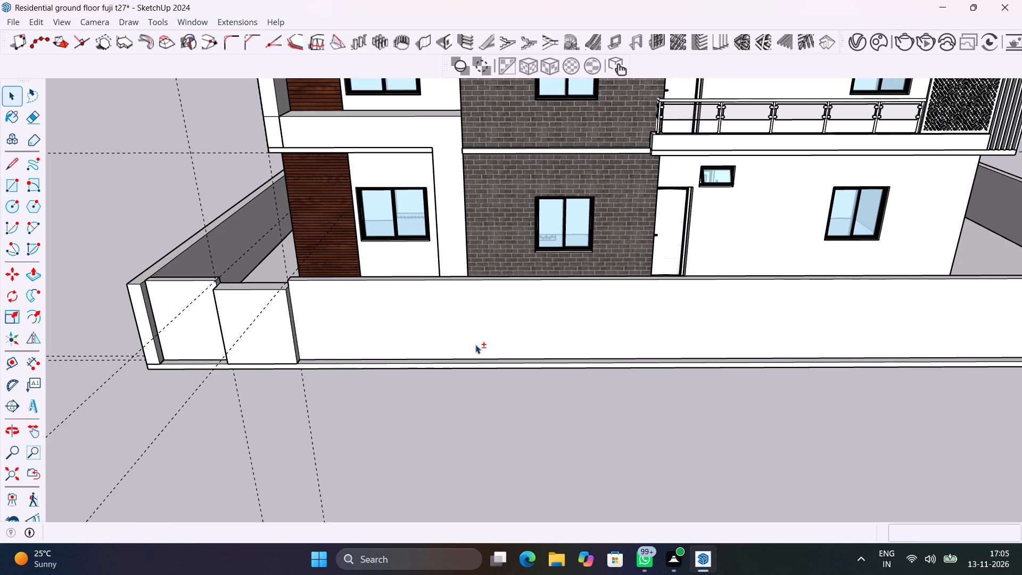
{"action": "scroll", "coordinate": [475, 344], "scroll_direction": "down", "scroll_amount": 3}
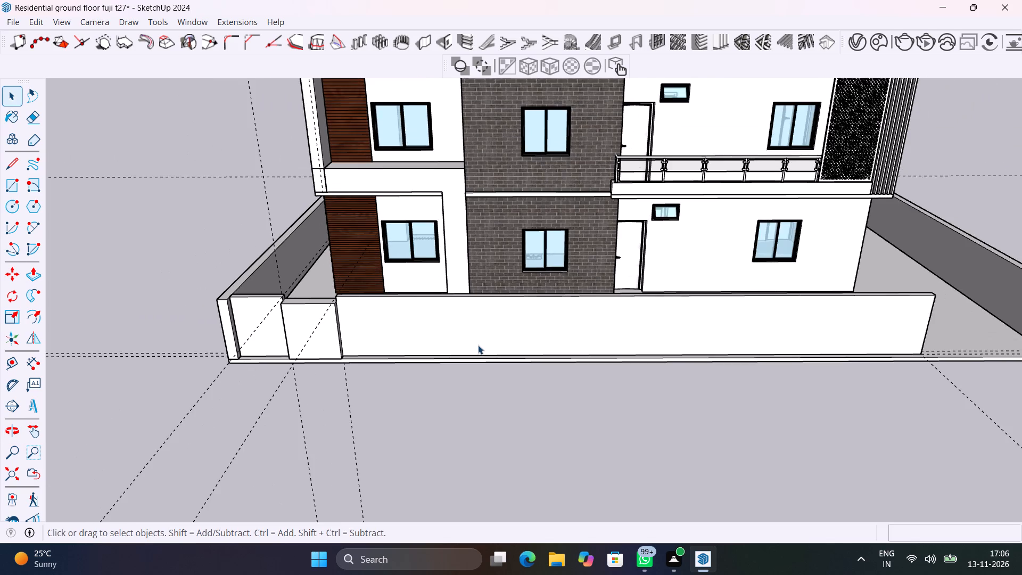
{"action": "scroll", "coordinate": [496, 336], "scroll_direction": "up", "scroll_amount": 5}
{"action": "key", "text": "t"}
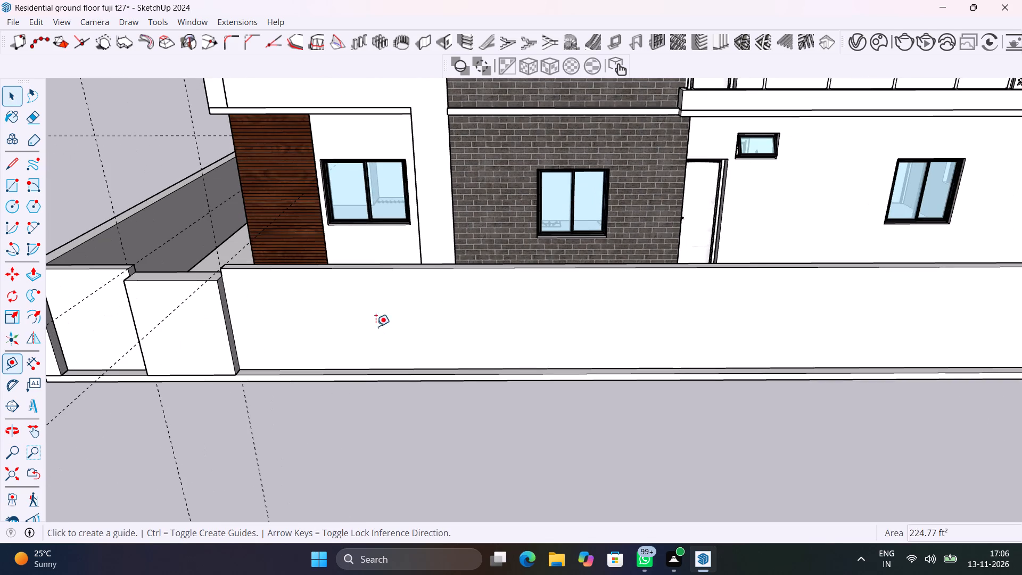
{"action": "left_click", "coordinate": [232, 306]}
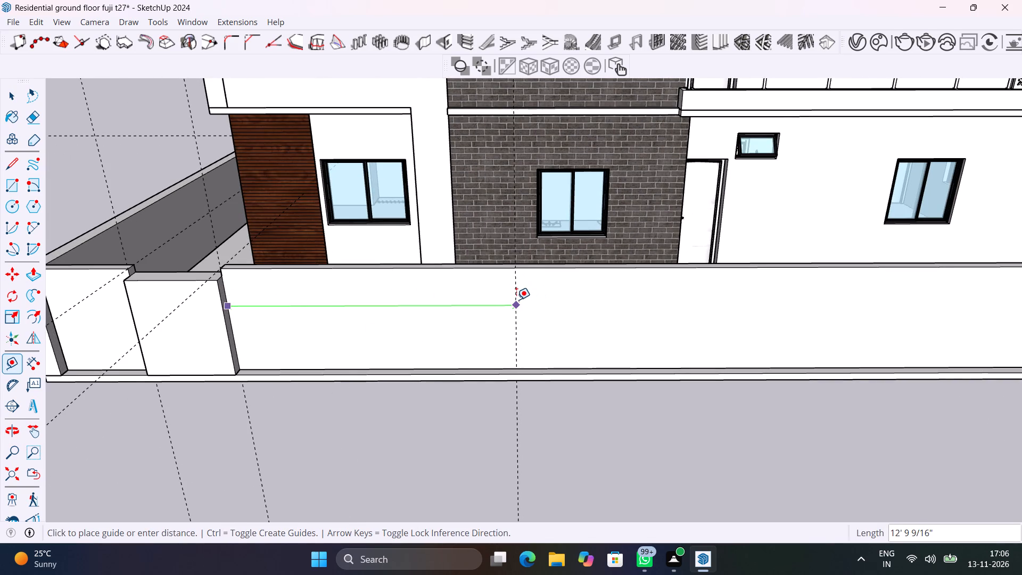
{"action": "left_click", "coordinate": [516, 300]}
{"action": "left_click", "coordinate": [516, 301]}
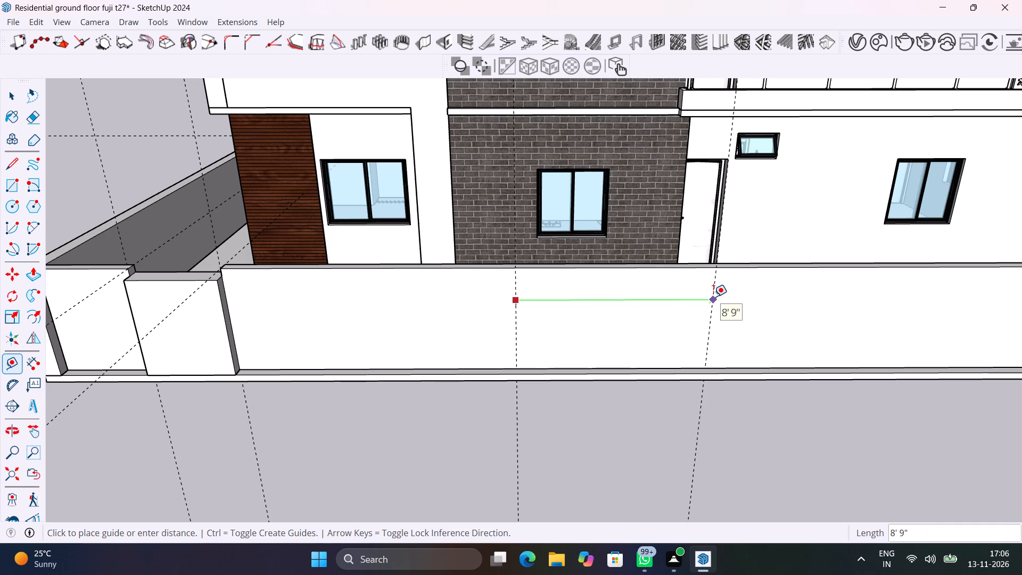
{"action": "left_click", "coordinate": [713, 297]}
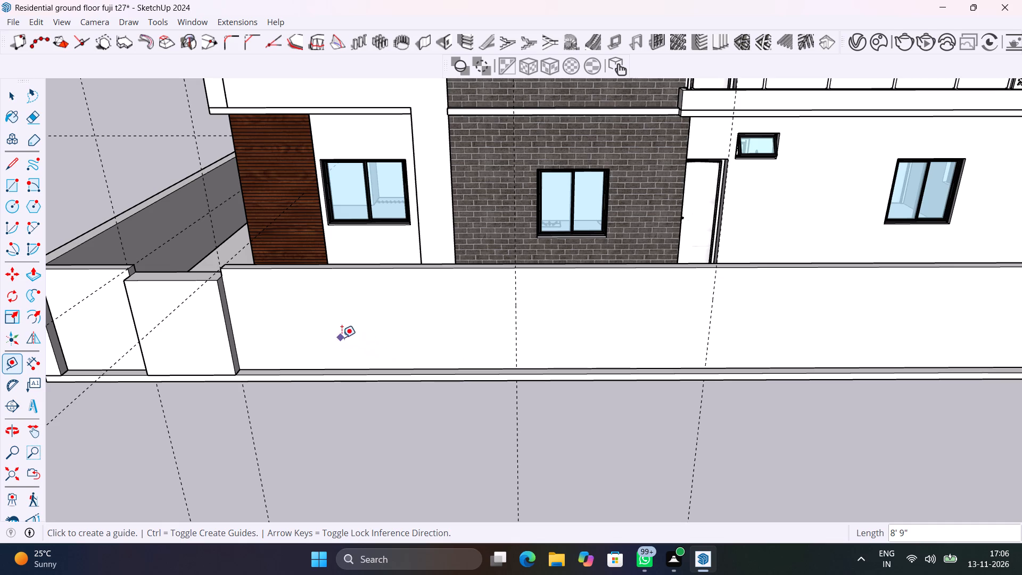
{"action": "key", "text": "space"}
Open the front wall's group for editing.
{"action": "middle_click_drag", "start_coordinate": [127, 381], "coordinate": [128, 381], "text": "shift"}
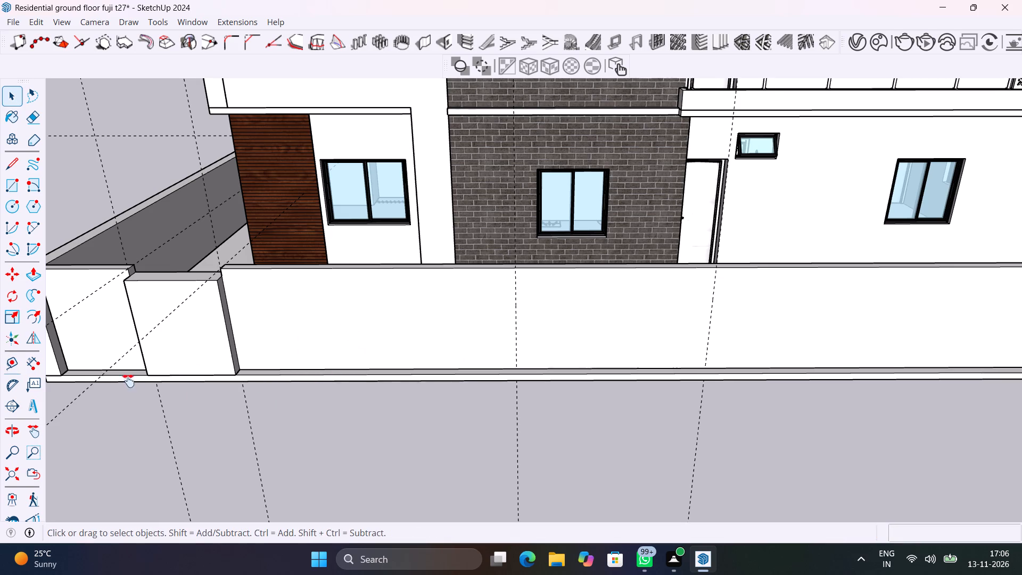
{"action": "middle_click_drag", "start_coordinate": [128, 381], "coordinate": [549, 445], "text": "shift"}
{"action": "scroll", "coordinate": [534, 406], "scroll_direction": "up", "scroll_amount": 6}
{"action": "left_click", "coordinate": [534, 406]}
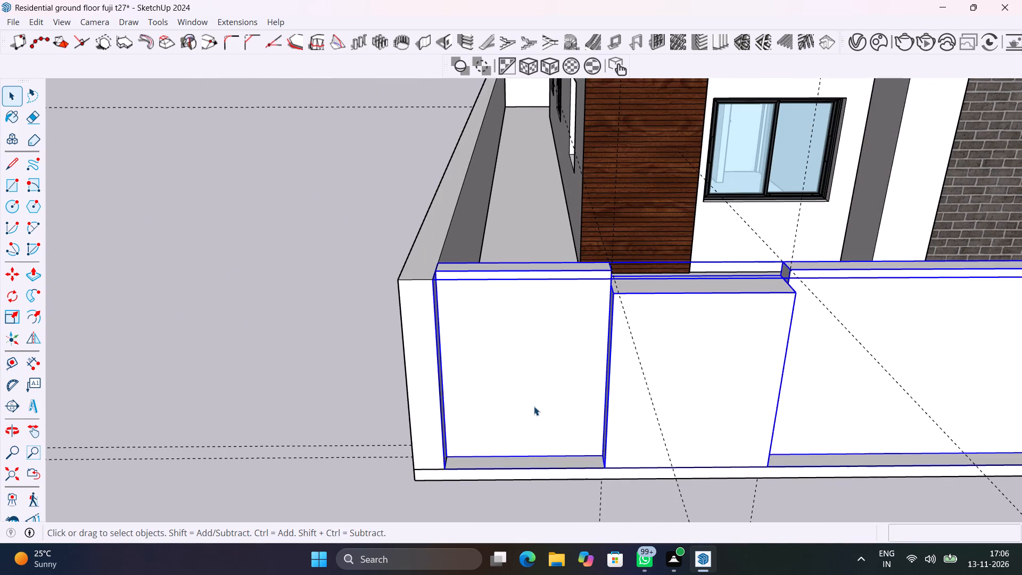
{"action": "double_click", "coordinate": [534, 406]}
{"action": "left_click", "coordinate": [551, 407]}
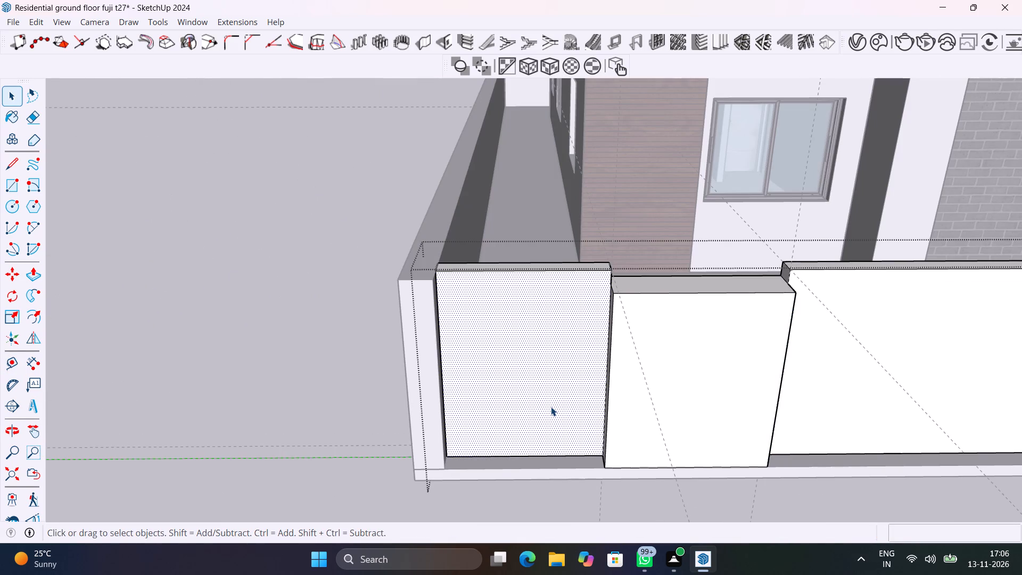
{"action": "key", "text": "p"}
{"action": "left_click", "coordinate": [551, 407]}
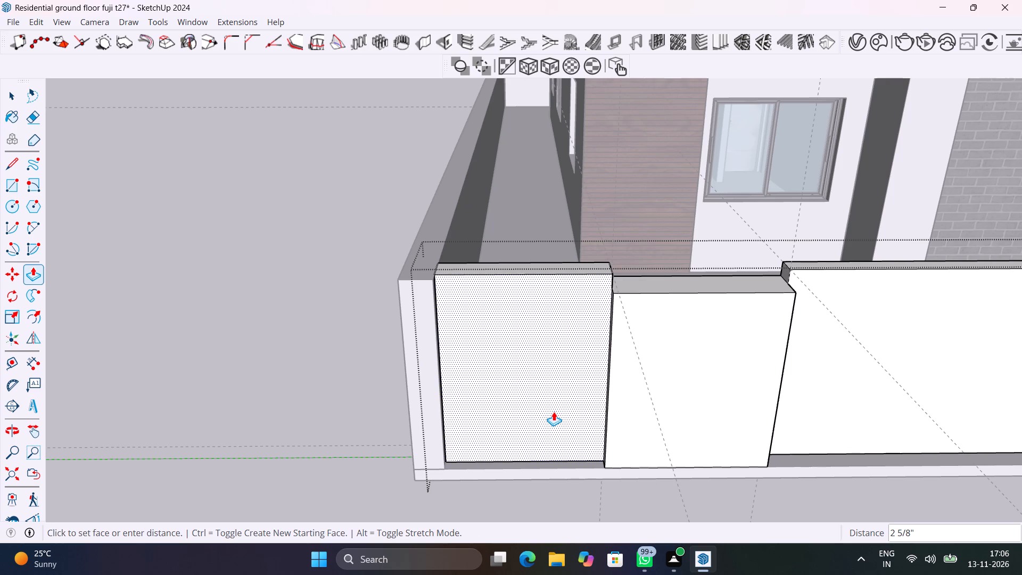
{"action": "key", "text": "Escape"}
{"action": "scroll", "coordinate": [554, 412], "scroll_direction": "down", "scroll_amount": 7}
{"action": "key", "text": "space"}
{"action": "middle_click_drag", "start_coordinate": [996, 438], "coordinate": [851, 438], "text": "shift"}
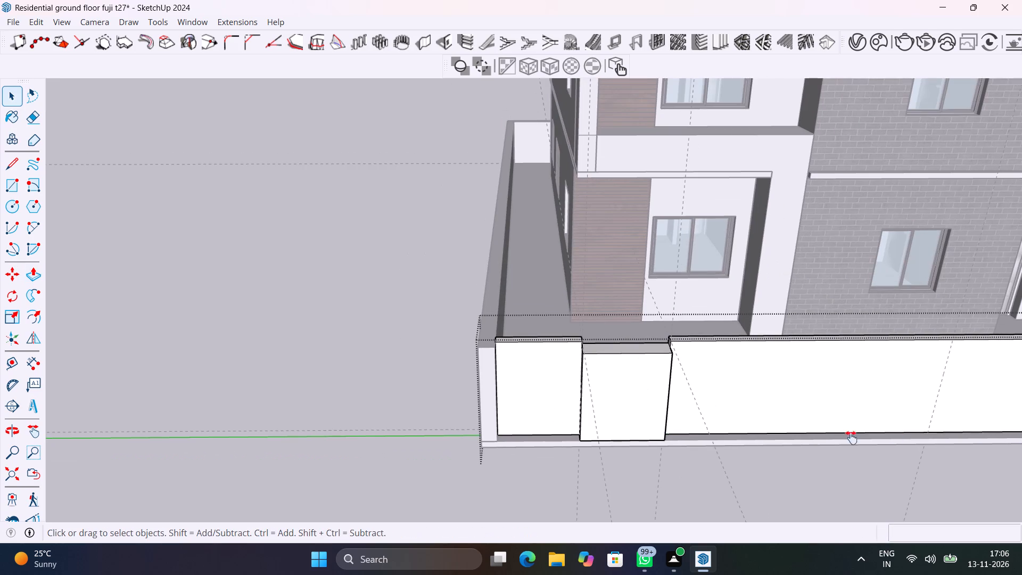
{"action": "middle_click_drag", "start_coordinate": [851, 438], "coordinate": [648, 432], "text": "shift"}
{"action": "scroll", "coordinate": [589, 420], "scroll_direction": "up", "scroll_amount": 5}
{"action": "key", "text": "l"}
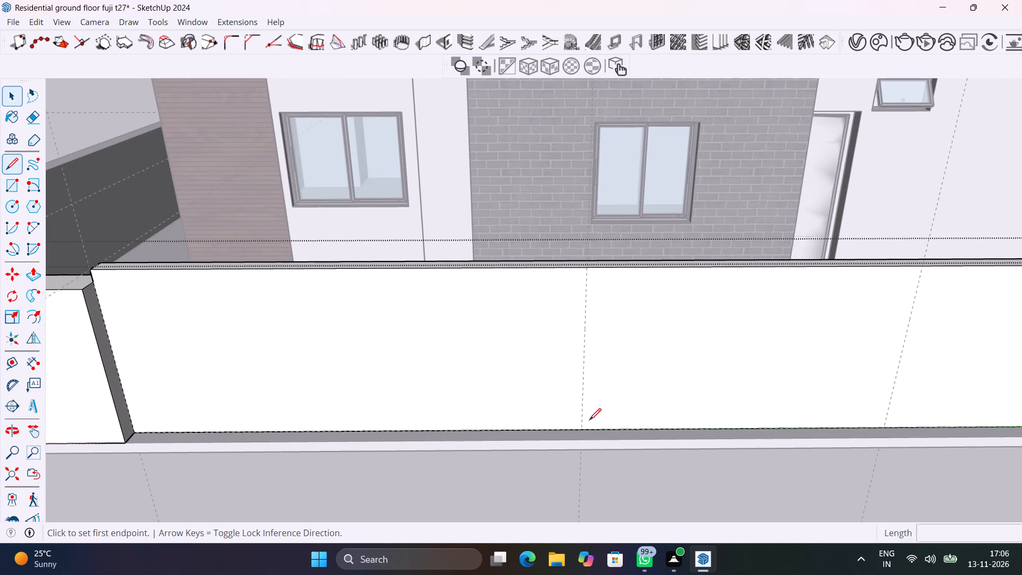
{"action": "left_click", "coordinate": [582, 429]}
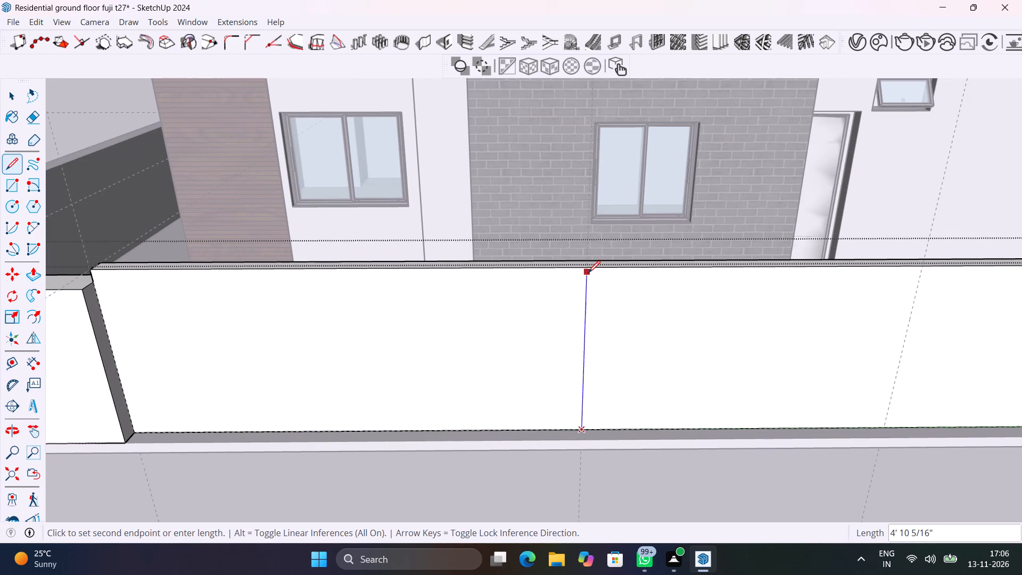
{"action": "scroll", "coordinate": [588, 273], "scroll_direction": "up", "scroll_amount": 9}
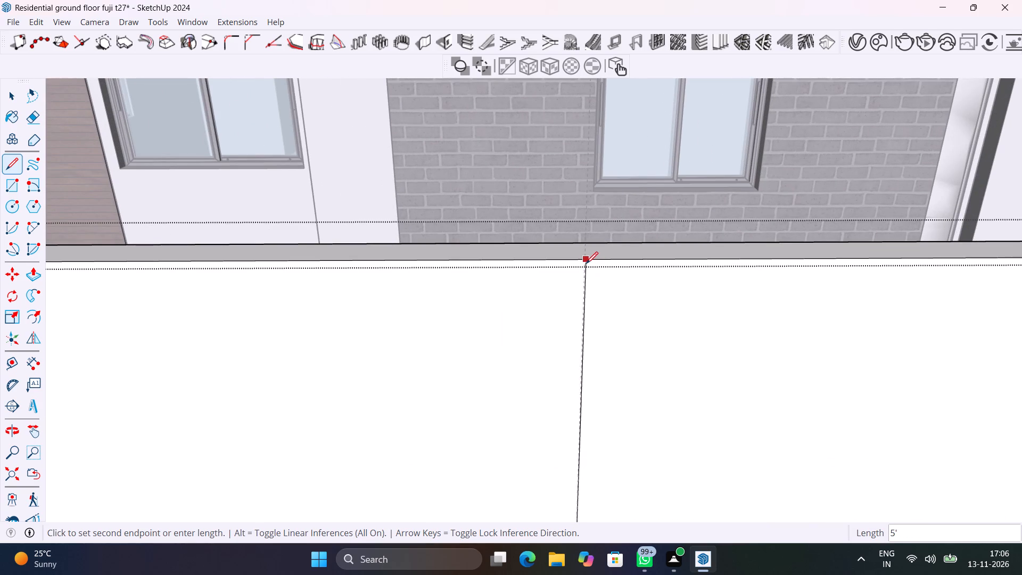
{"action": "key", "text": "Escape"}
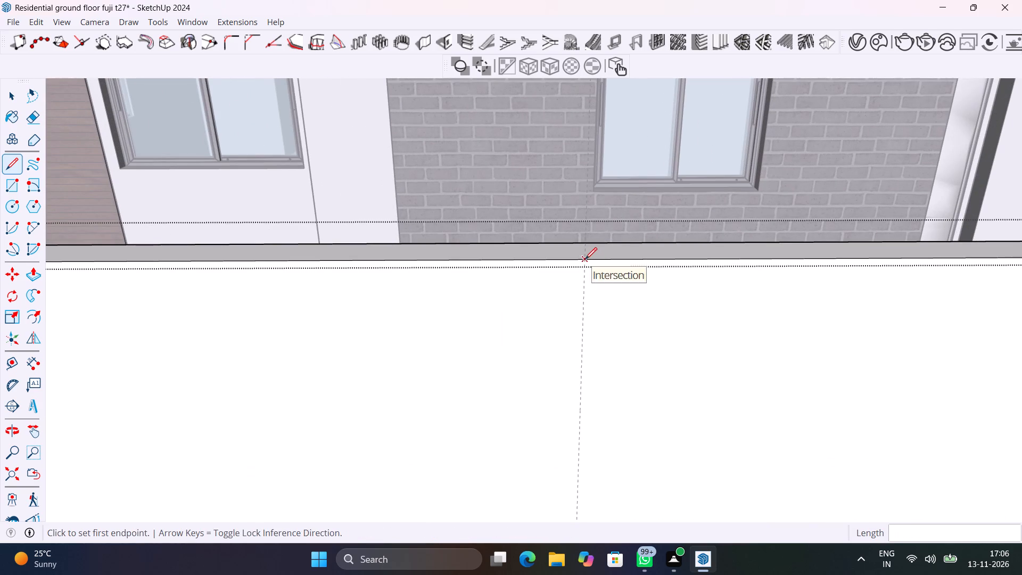
Draw two vertical lines about 5' tall on the front wall's outer face along the two guides, from top edge to base.
{"action": "left_click", "coordinate": [585, 259]}
{"action": "scroll", "coordinate": [581, 360], "scroll_direction": "down", "scroll_amount": 7}
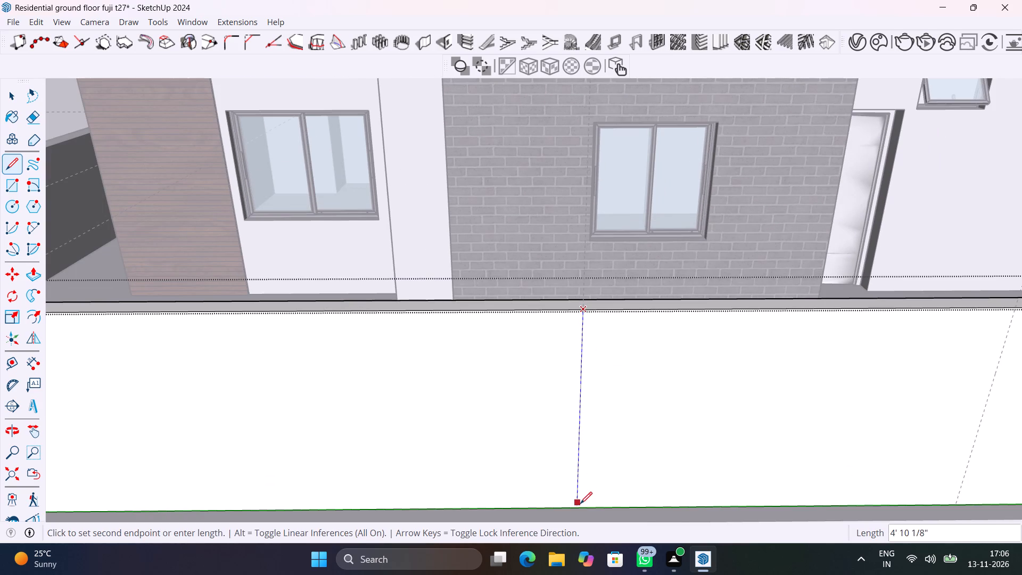
{"action": "left_click", "coordinate": [580, 506]}
{"action": "key", "text": "space"}
{"action": "scroll", "coordinate": [580, 506], "scroll_direction": "down", "scroll_amount": 5}
{"action": "middle_click_drag", "start_coordinate": [646, 498], "coordinate": [449, 408], "text": "shift"}
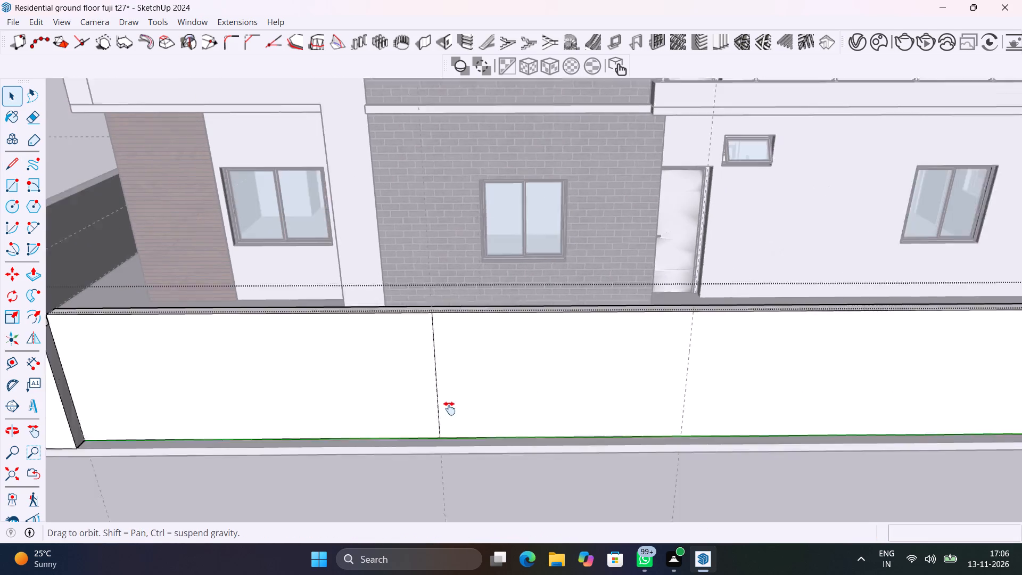
{"action": "middle_click_drag", "start_coordinate": [449, 408], "coordinate": [448, 408], "text": "shift"}
{"action": "key", "text": "l"}
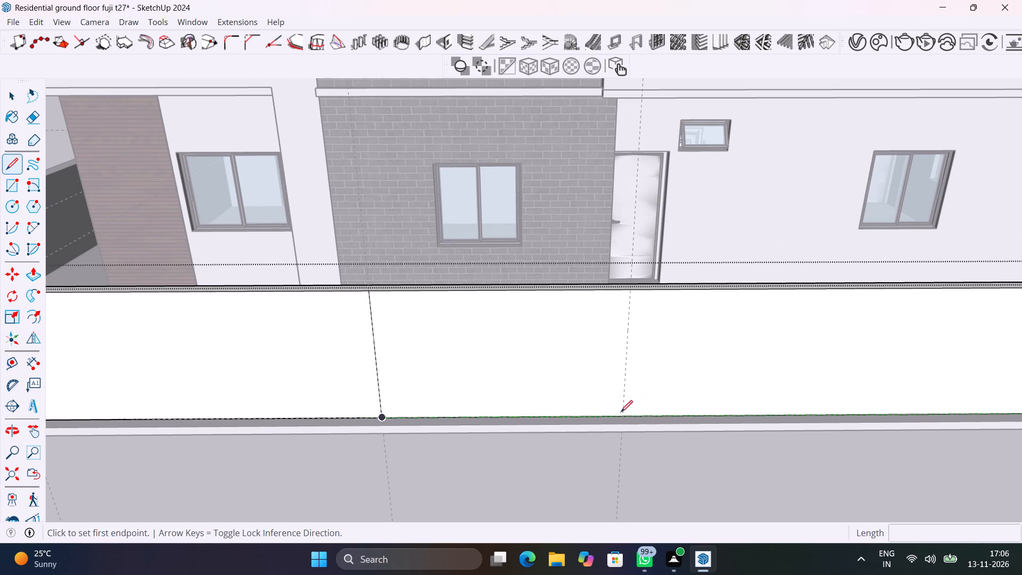
{"action": "left_click", "coordinate": [631, 292]}
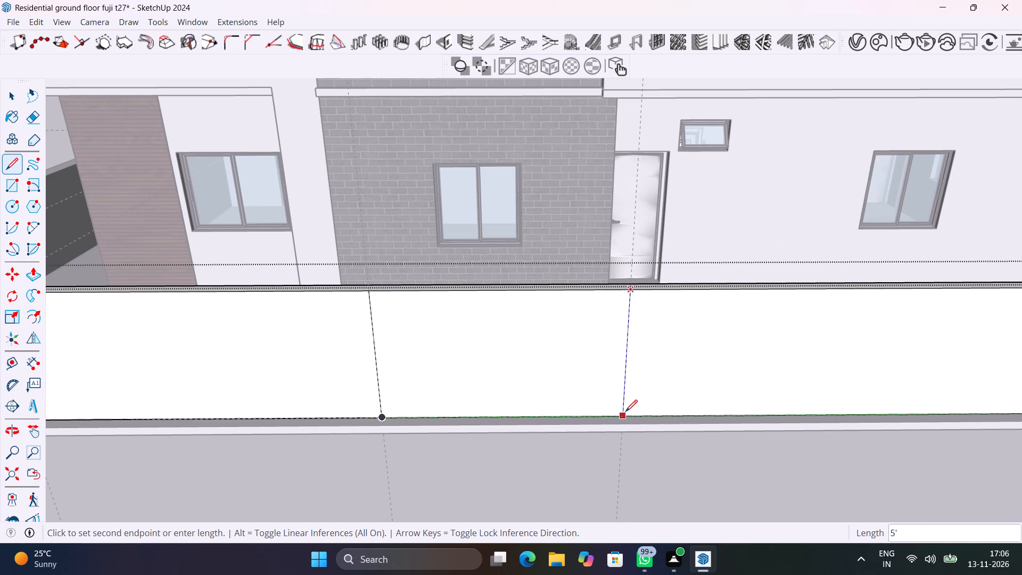
{"action": "left_click", "coordinate": [625, 412]}
{"action": "key", "text": "space"}
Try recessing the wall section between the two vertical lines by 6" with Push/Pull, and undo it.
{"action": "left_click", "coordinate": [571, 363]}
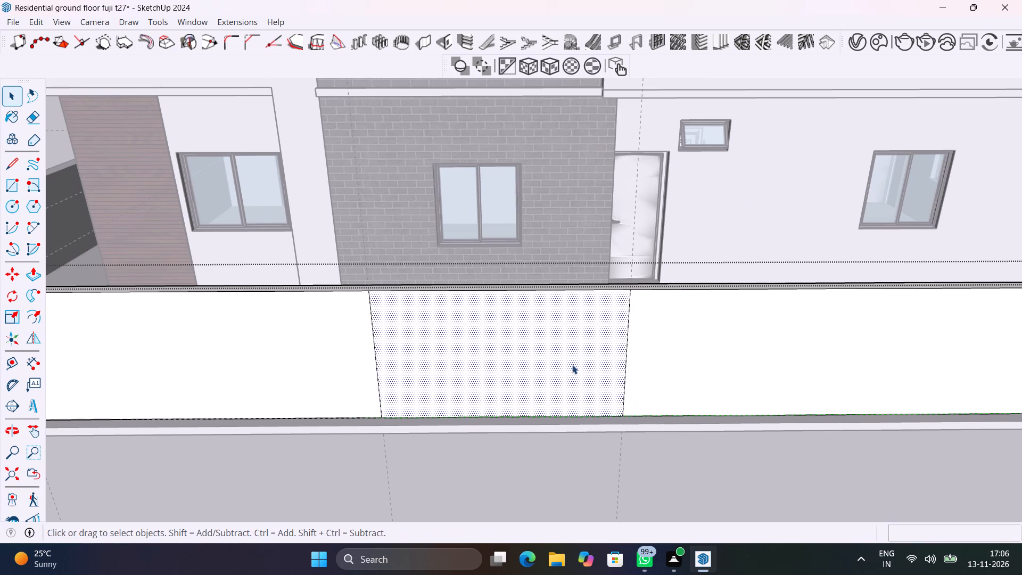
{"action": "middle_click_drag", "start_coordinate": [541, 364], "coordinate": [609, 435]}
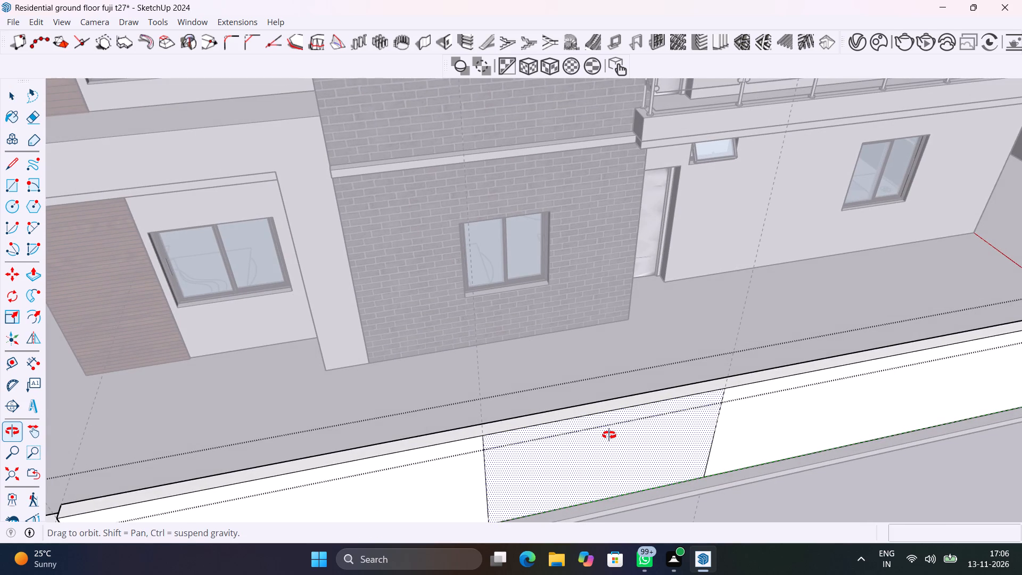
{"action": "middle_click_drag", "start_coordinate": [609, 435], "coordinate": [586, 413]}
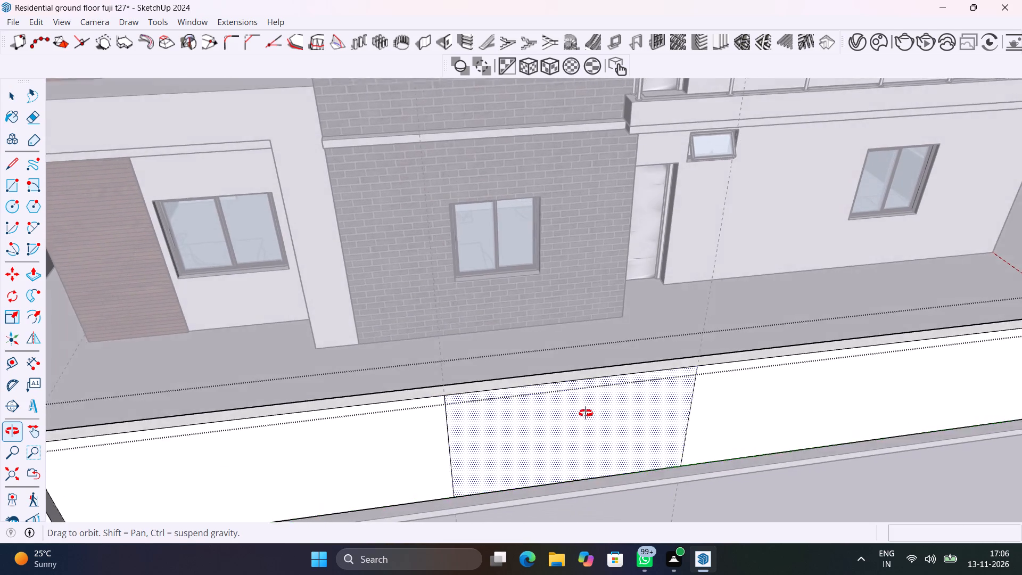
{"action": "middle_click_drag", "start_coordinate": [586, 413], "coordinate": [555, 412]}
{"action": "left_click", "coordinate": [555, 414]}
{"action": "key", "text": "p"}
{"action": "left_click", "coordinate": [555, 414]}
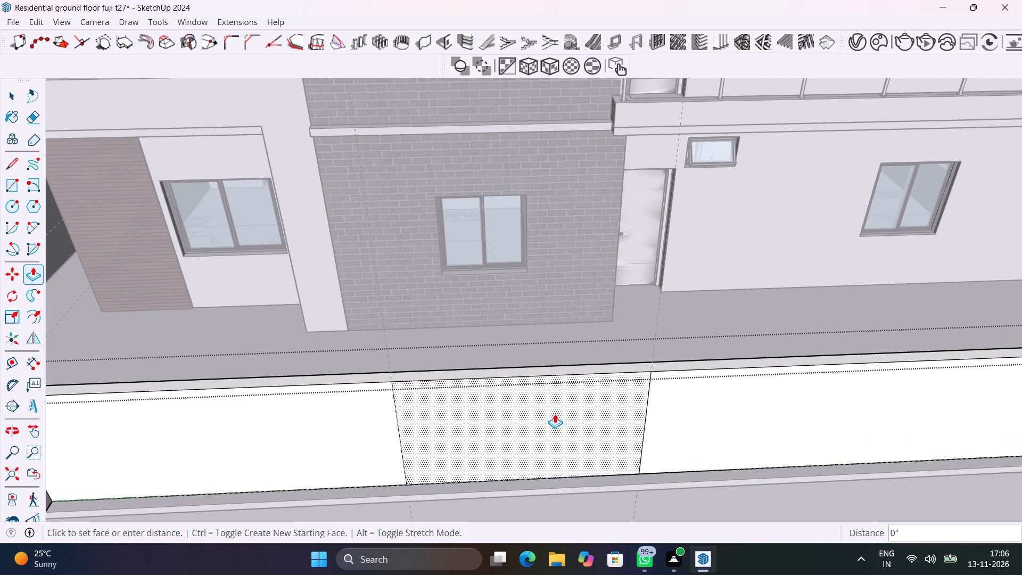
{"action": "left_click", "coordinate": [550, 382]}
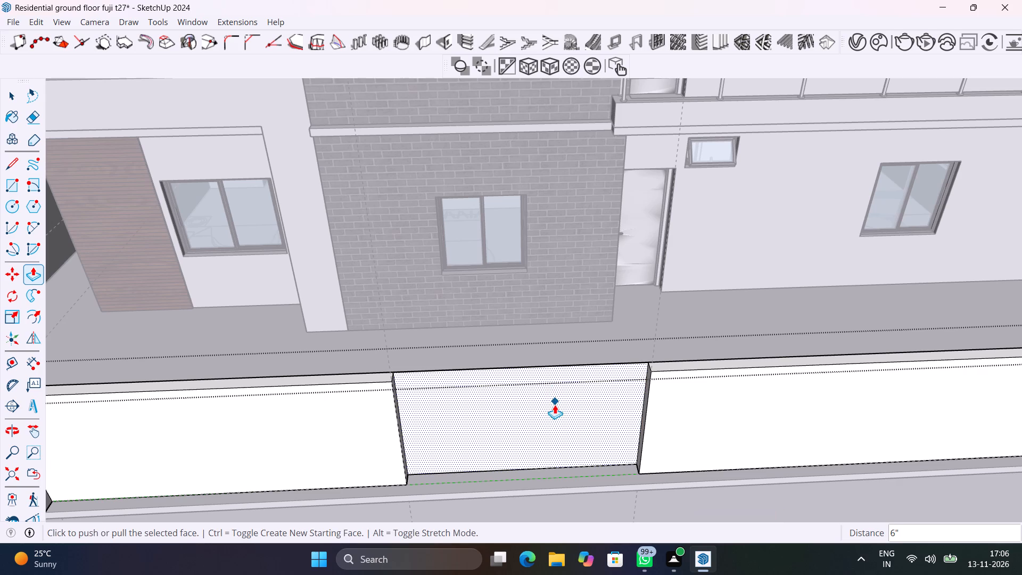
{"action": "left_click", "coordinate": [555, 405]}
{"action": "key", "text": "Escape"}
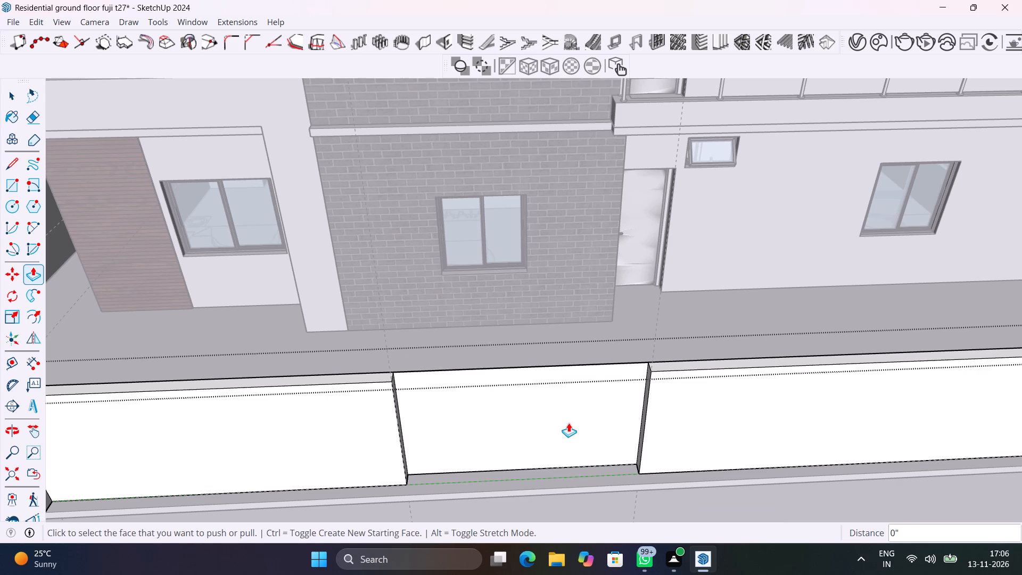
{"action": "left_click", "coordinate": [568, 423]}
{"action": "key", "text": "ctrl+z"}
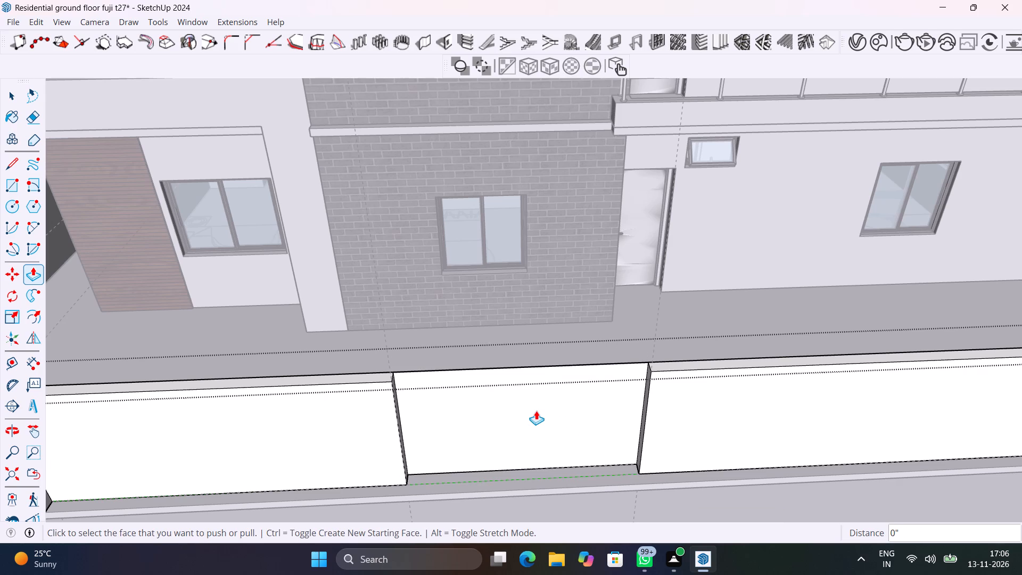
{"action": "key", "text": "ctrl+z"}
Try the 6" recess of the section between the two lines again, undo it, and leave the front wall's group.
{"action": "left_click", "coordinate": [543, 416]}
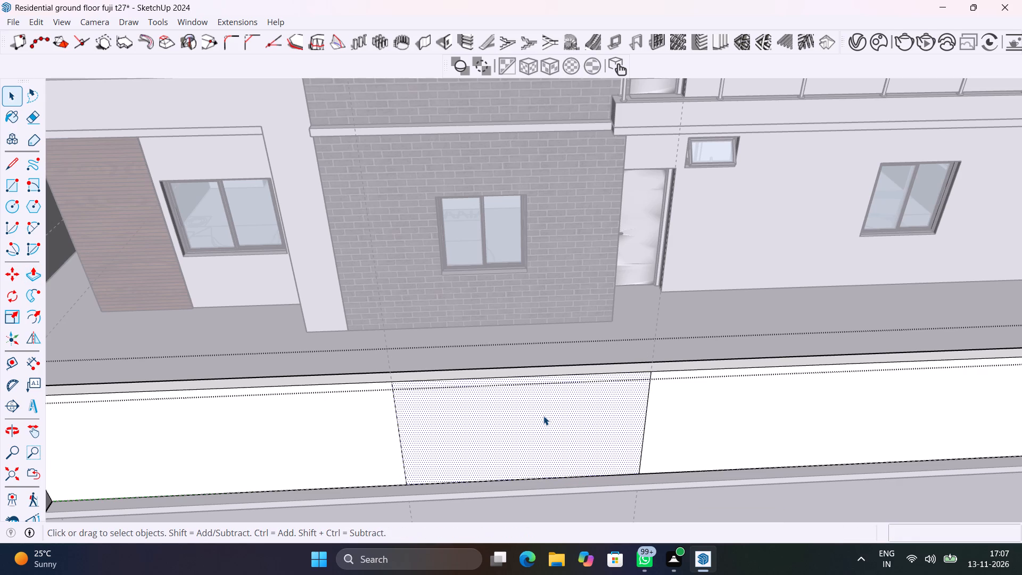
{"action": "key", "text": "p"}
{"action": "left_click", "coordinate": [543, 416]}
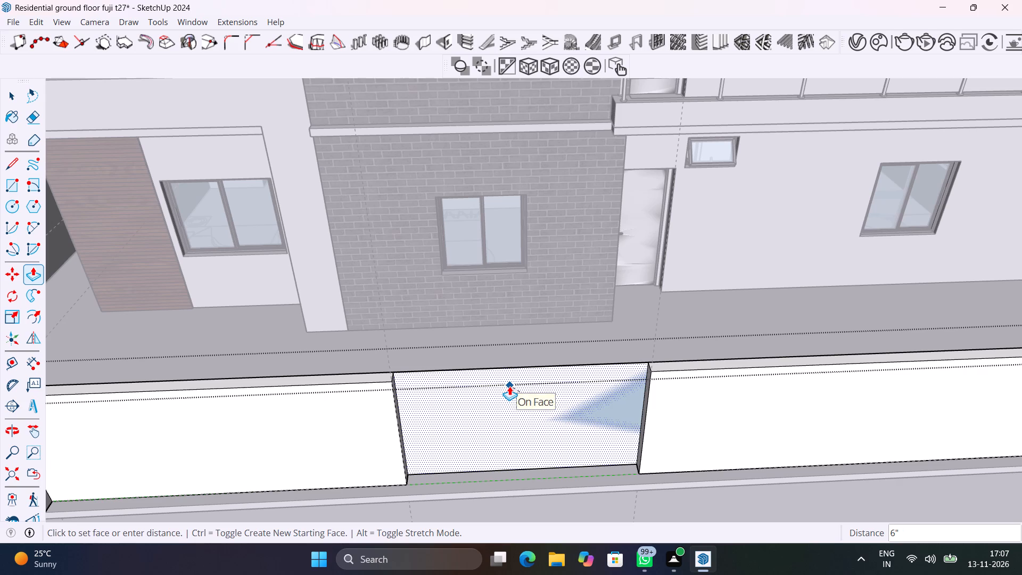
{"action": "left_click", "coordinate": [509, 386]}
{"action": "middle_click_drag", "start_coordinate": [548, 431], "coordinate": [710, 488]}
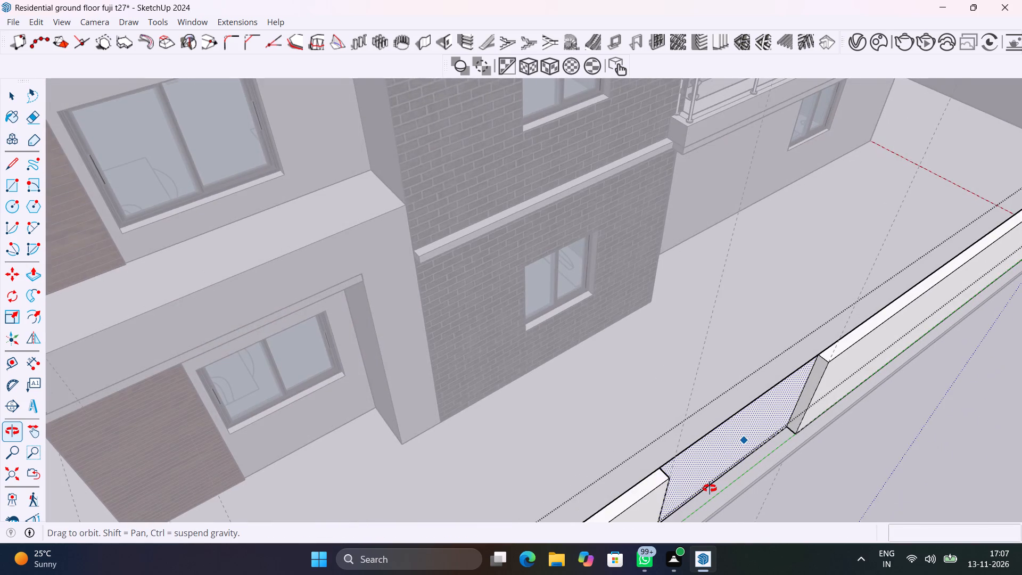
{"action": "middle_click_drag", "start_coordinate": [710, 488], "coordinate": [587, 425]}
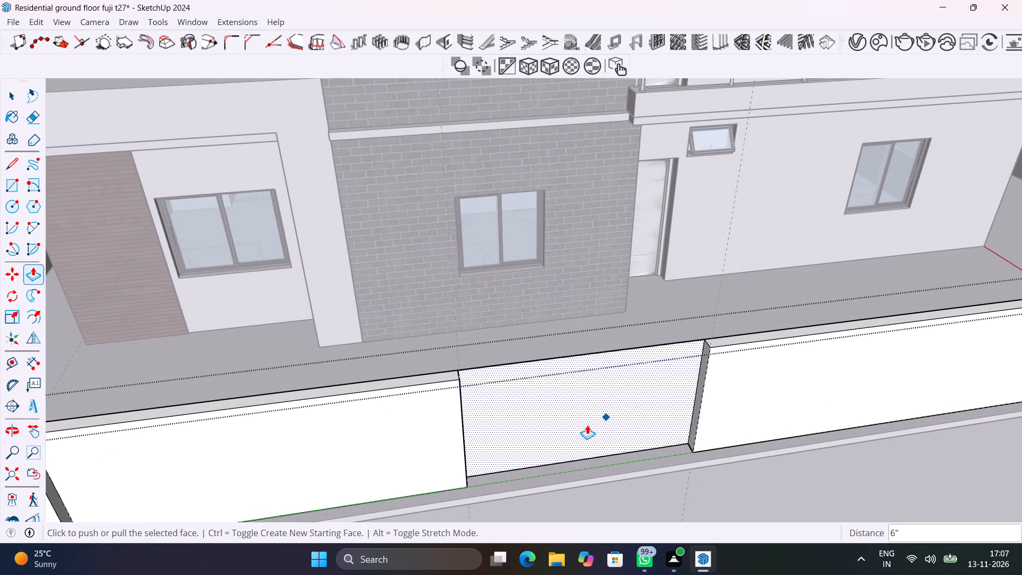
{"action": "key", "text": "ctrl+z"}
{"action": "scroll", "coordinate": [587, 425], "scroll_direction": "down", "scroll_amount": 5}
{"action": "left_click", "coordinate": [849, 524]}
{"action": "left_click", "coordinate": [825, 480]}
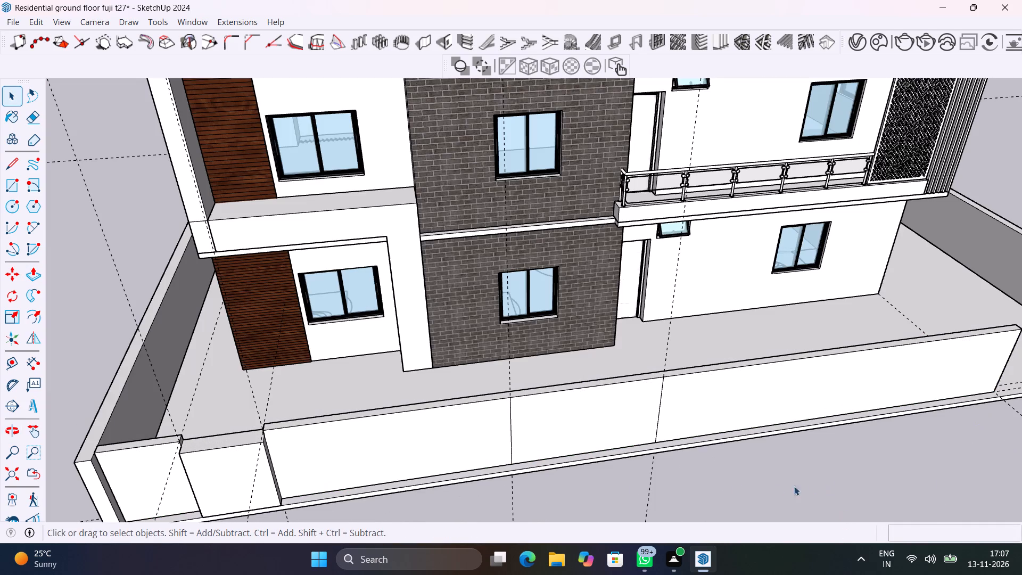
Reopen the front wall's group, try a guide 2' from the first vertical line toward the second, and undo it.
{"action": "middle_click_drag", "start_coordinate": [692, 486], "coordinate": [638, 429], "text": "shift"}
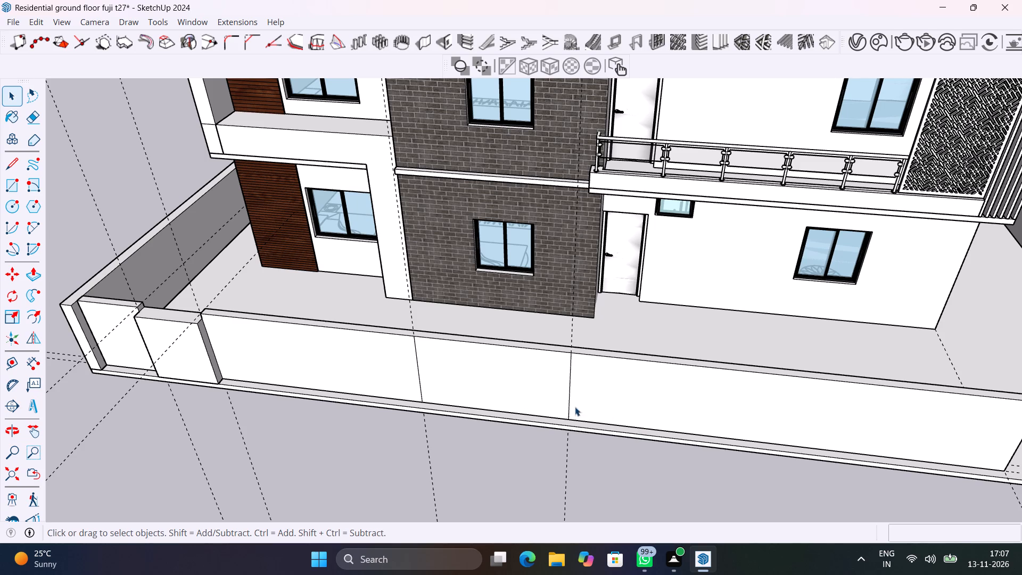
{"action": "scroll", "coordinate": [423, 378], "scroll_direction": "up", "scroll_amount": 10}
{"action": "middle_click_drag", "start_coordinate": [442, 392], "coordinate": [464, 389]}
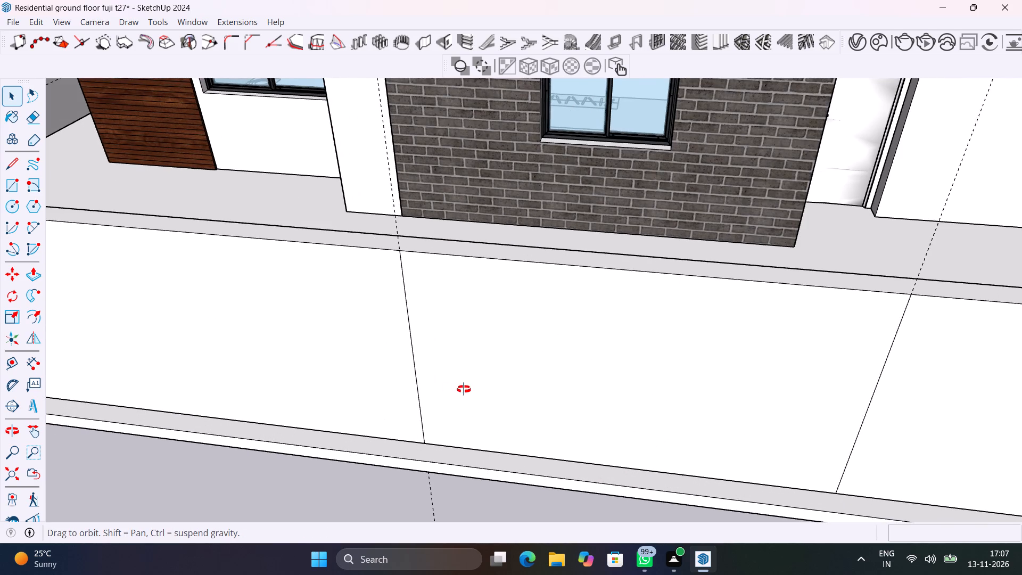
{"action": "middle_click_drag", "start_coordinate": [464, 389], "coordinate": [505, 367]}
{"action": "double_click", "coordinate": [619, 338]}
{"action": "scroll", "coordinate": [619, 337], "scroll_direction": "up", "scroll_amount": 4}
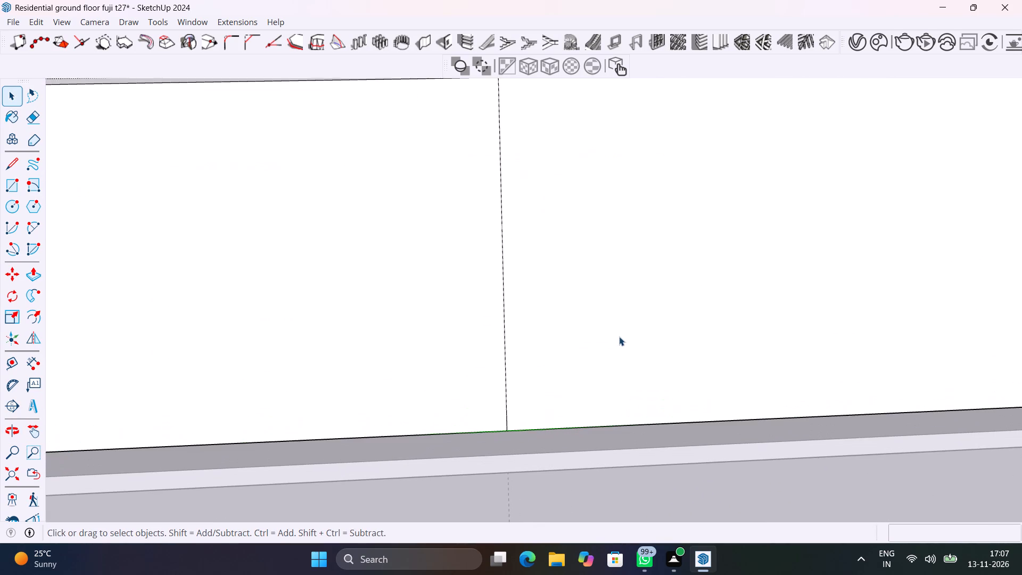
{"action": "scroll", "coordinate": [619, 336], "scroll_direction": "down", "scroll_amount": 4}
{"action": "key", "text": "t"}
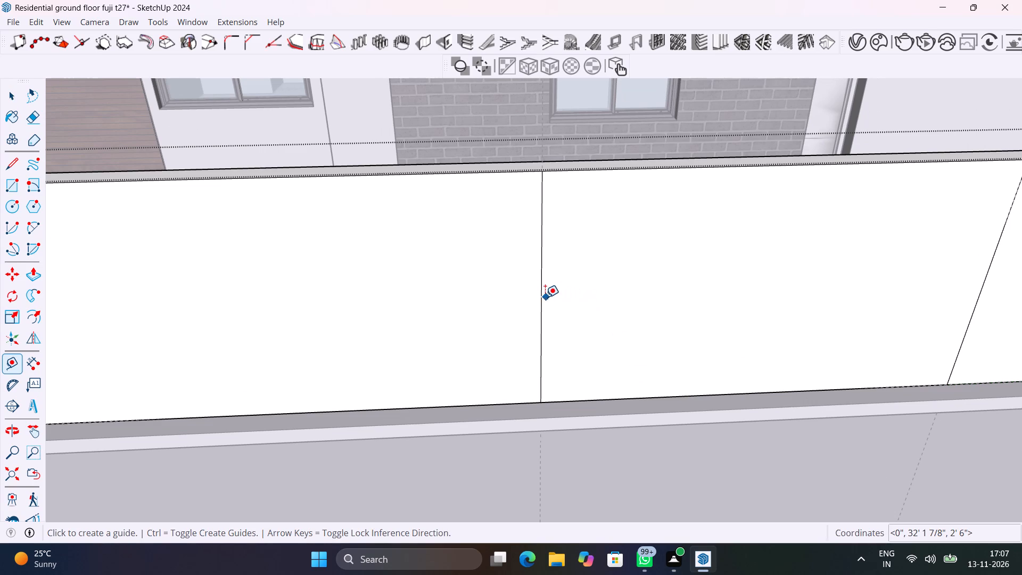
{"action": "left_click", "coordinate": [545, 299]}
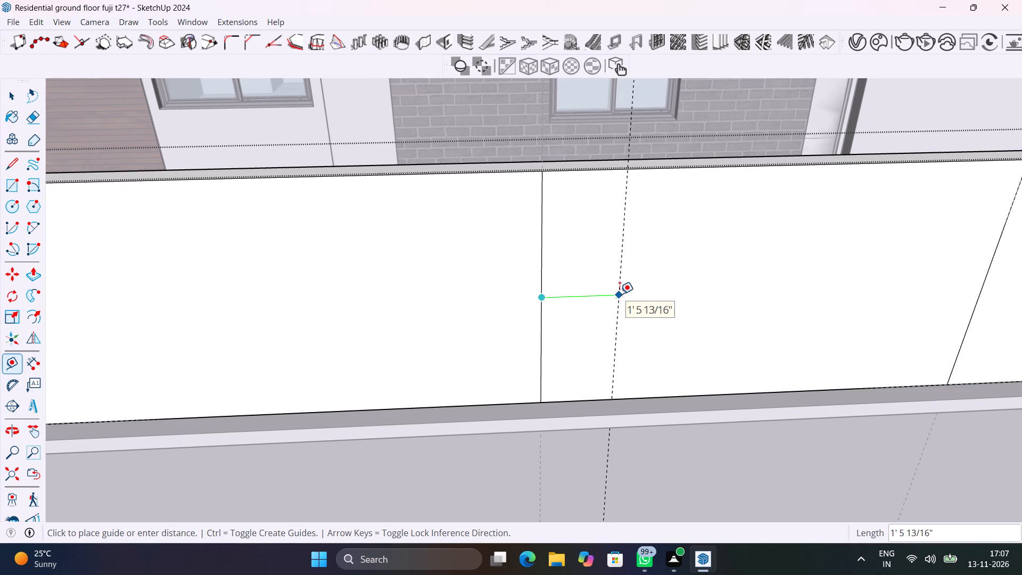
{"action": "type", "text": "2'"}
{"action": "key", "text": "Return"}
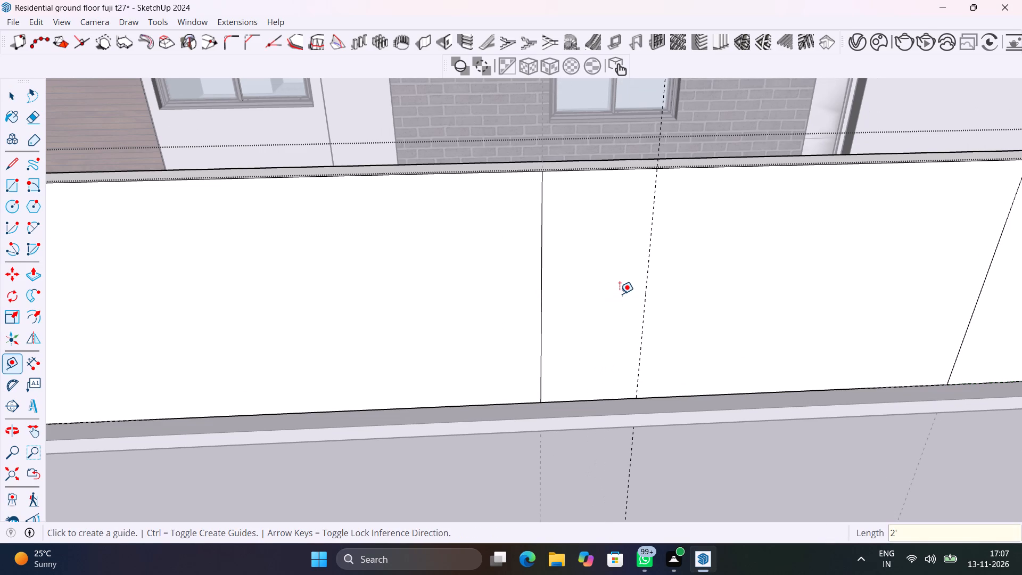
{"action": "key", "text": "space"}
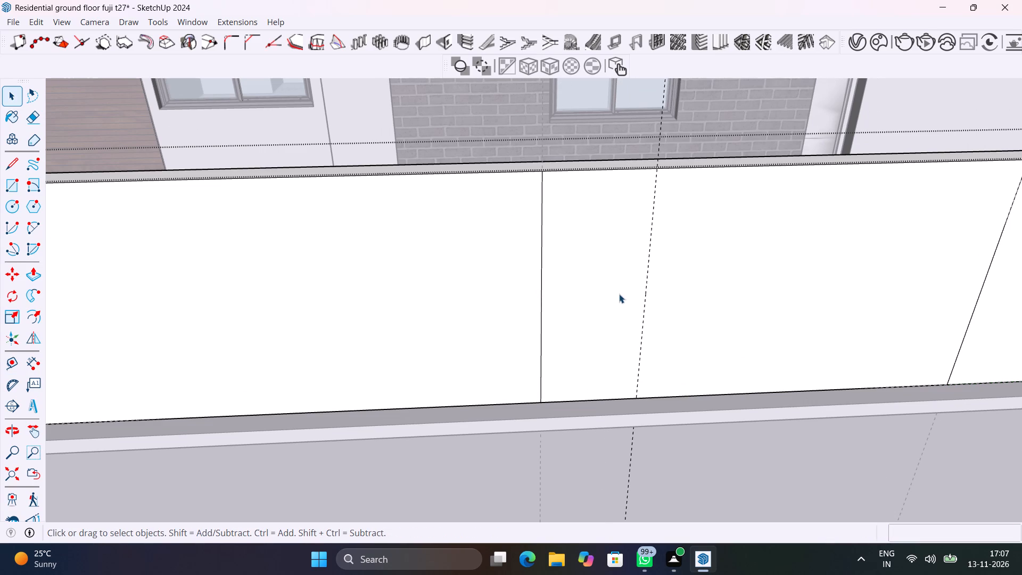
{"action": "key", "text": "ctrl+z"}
Copy the first vertical line 2' along the wall's face toward the second line.
{"action": "left_click", "coordinate": [541, 387]}
{"action": "key", "text": "m"}
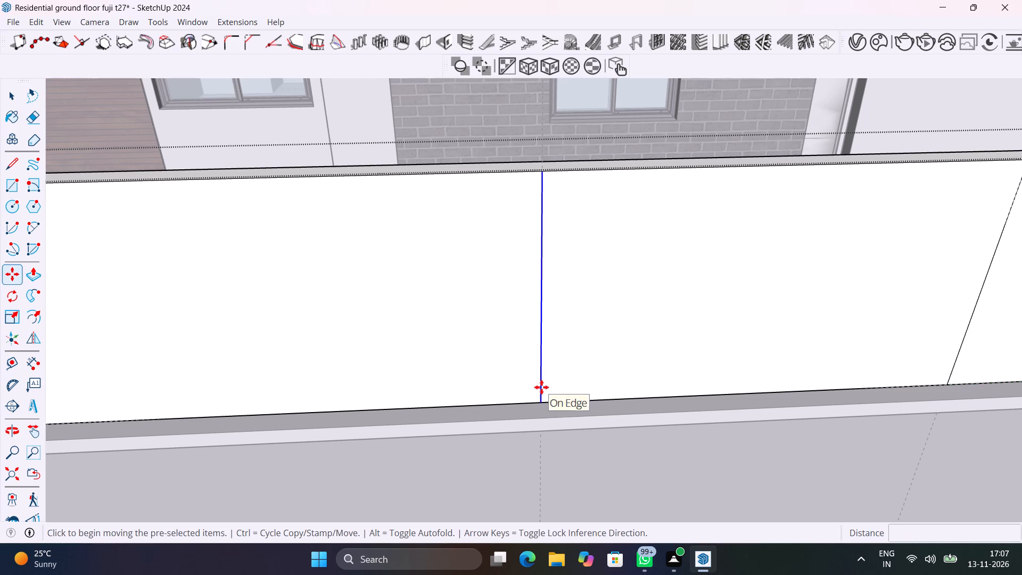
{"action": "left_click", "coordinate": [542, 403]}
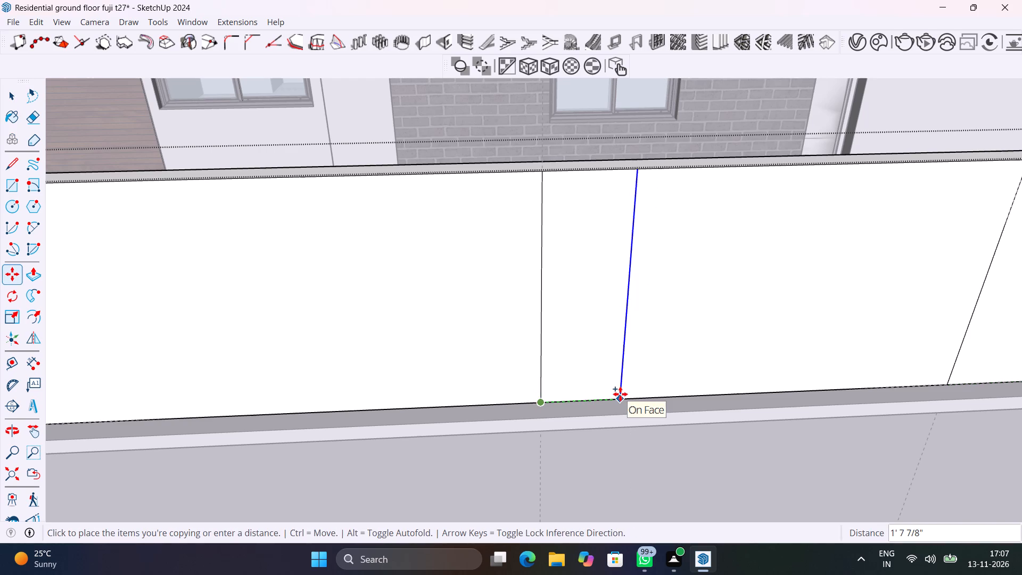
{"action": "type", "text": "2'"}
{"action": "key", "text": "Return"}
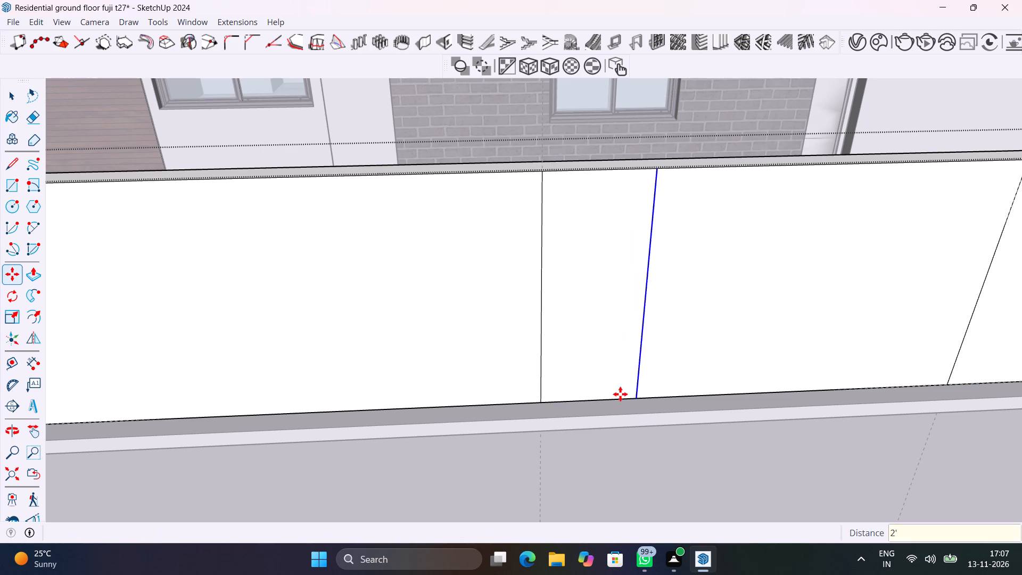
{"action": "key", "text": "space"}
Pull the 2' wide strip between the first line and its copy outward 6" as a projecting panel.
{"action": "middle_click_drag", "start_coordinate": [578, 373], "coordinate": [606, 405]}
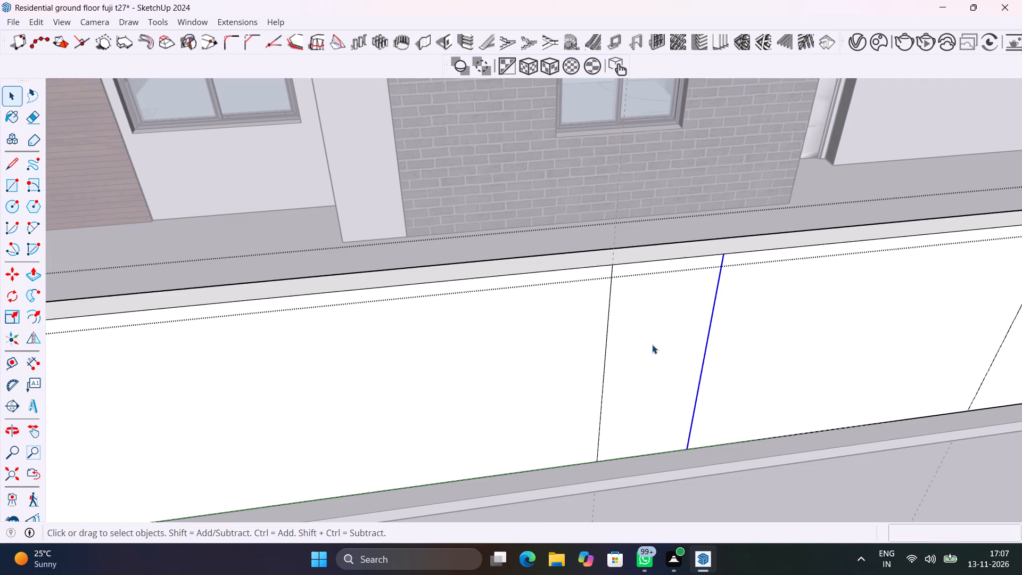
{"action": "left_click", "coordinate": [652, 344]}
{"action": "key", "text": "p"}
{"action": "left_click", "coordinate": [652, 344]}
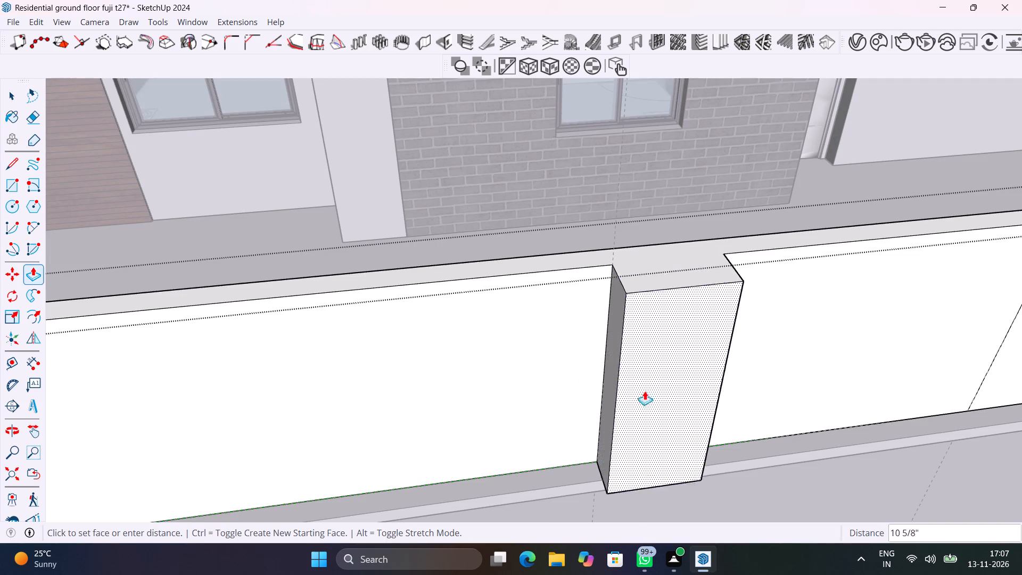
{"action": "left_click", "coordinate": [582, 482]}
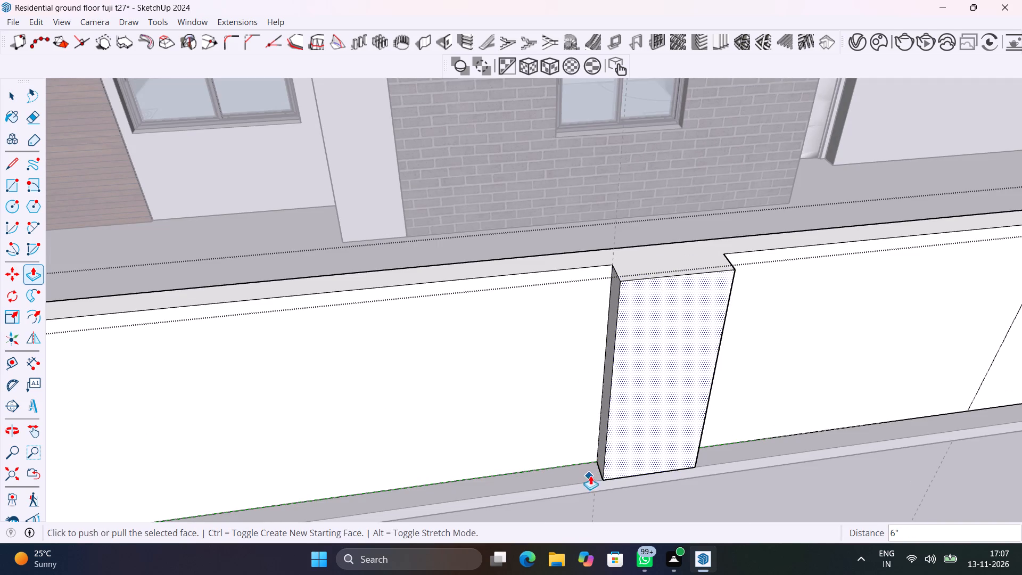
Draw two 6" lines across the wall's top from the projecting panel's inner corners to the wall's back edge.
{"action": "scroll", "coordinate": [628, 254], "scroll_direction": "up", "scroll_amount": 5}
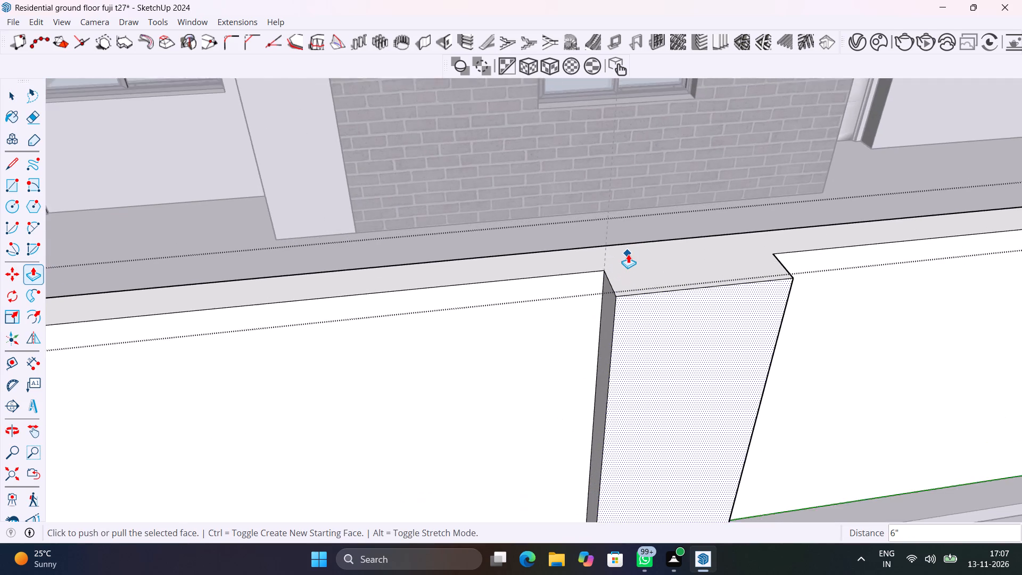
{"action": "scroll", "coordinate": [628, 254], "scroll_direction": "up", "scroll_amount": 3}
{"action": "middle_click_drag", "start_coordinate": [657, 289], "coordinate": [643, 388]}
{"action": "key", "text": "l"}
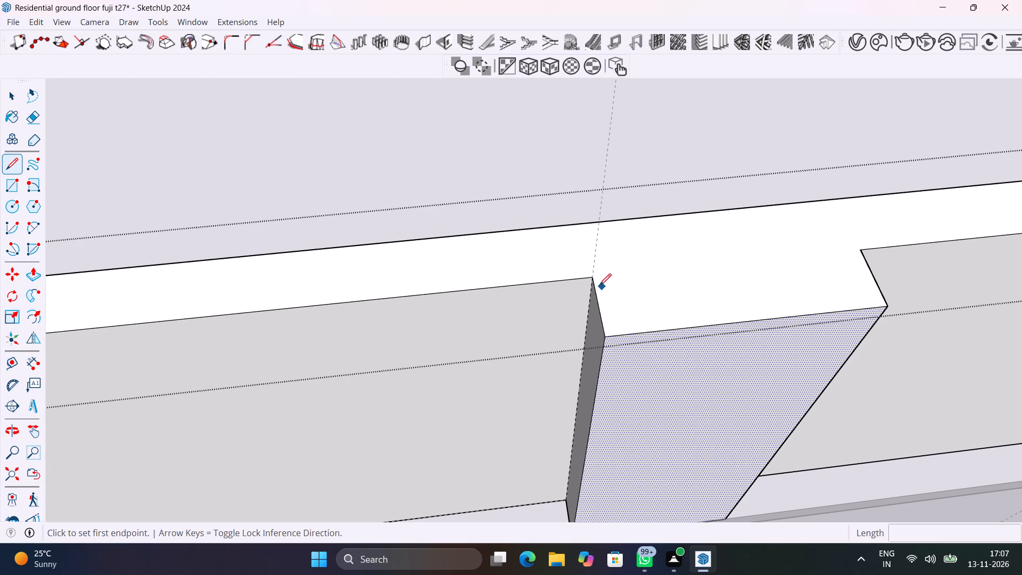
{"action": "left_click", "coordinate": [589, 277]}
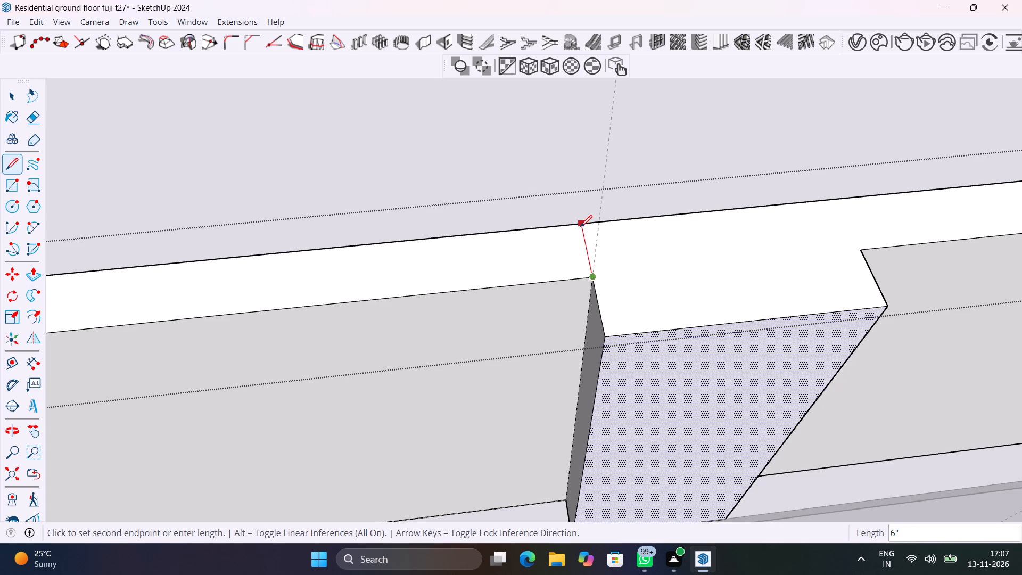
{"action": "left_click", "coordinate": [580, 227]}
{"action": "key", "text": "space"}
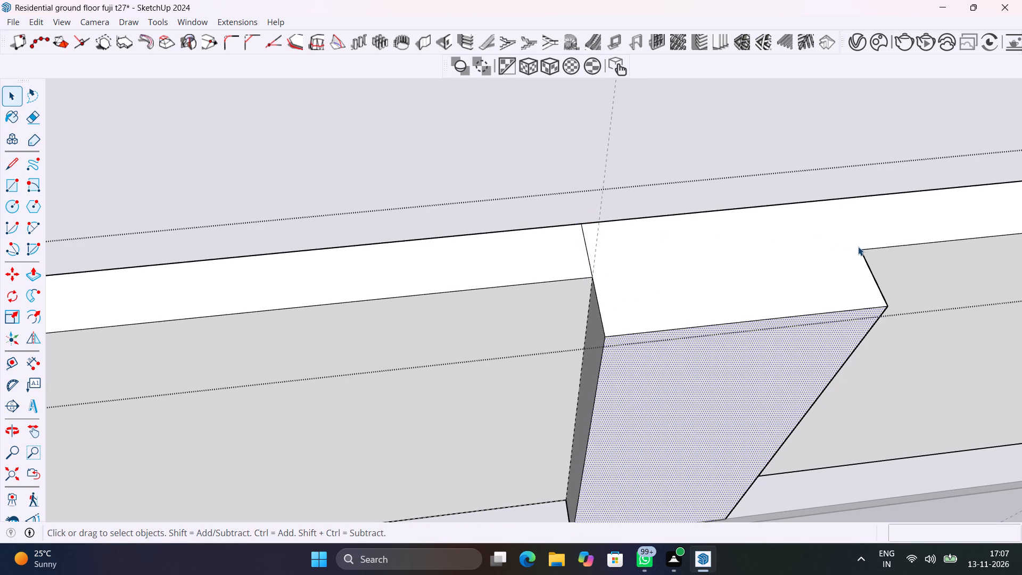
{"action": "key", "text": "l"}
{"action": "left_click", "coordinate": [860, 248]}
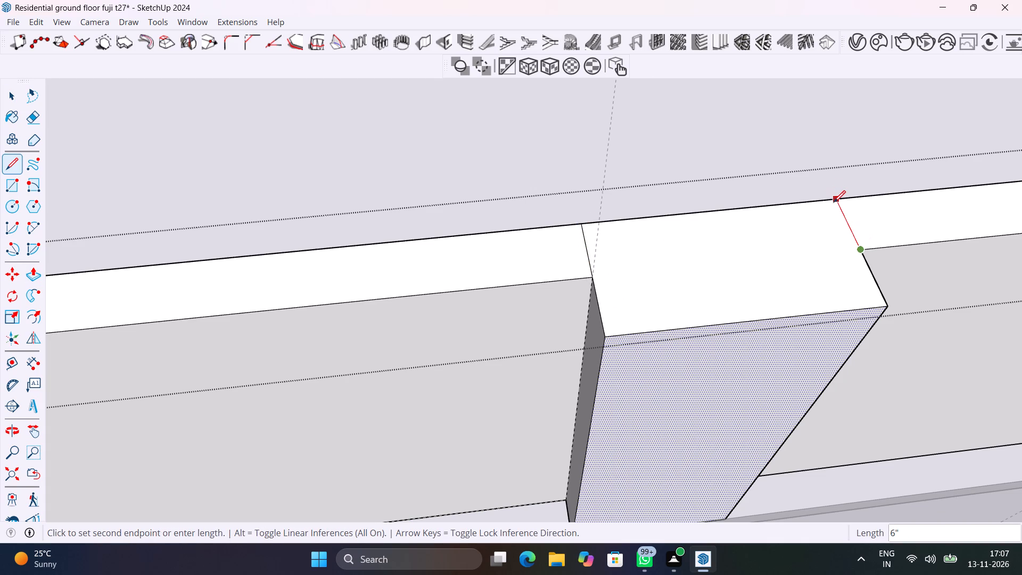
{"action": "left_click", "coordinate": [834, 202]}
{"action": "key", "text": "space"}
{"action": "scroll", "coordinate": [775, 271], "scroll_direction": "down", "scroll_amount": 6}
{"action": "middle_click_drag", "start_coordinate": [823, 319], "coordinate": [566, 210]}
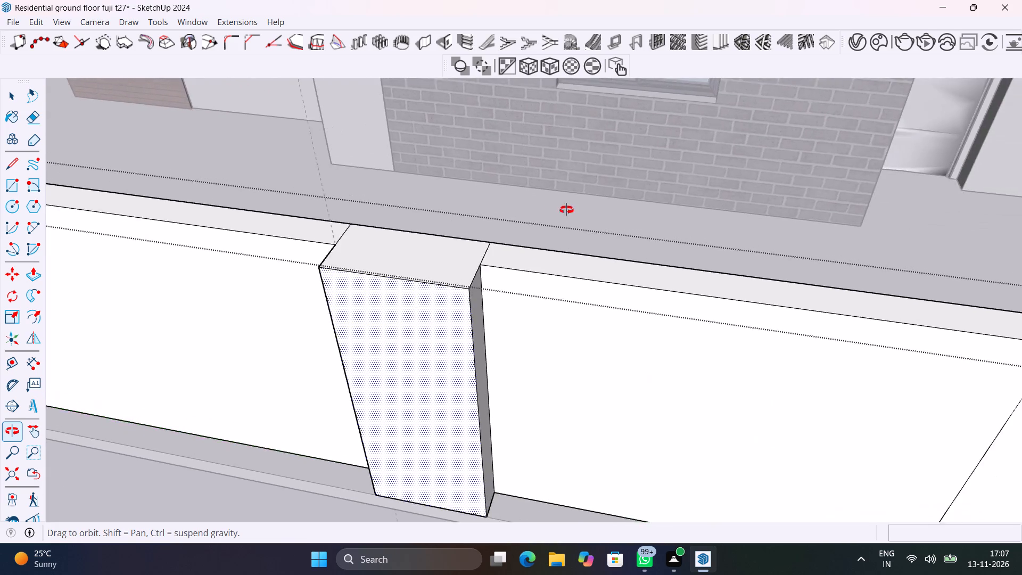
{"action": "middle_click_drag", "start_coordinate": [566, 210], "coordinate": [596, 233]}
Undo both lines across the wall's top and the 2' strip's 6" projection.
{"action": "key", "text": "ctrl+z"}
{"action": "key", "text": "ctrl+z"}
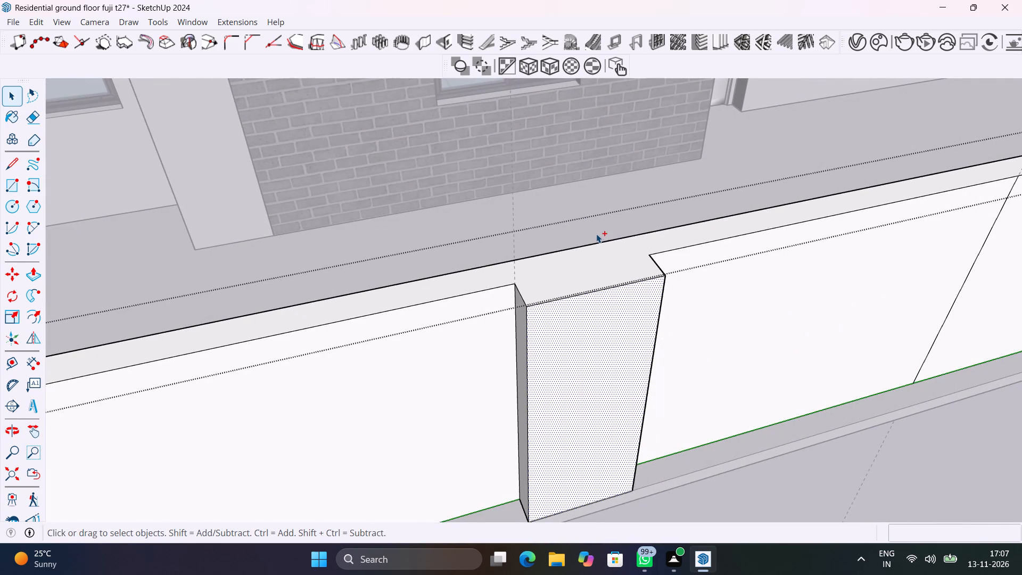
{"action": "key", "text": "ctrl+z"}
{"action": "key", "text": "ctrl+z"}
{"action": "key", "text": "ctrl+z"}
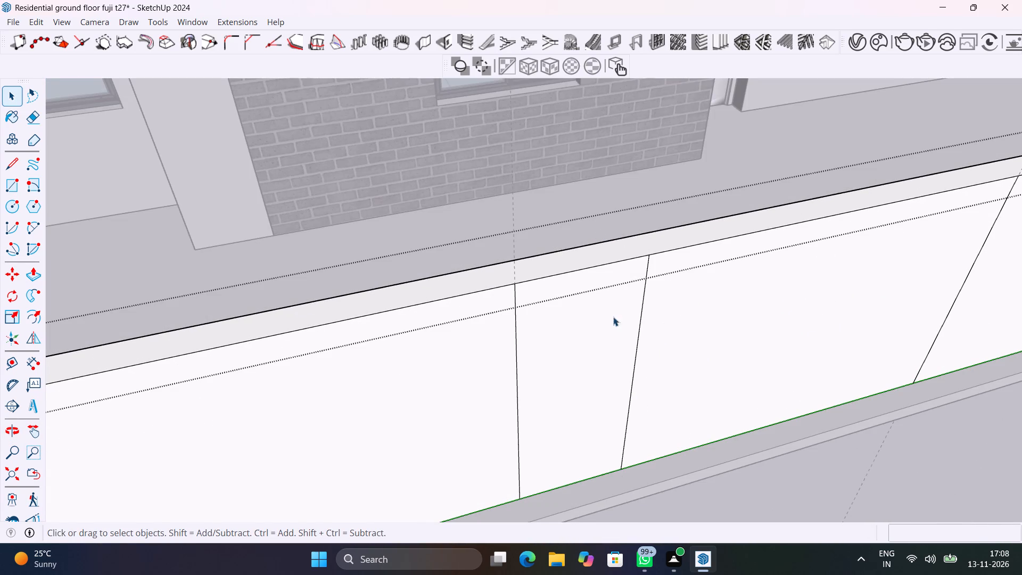
Pull the 2' wide strip outward 6" again, keeping its starting face's edges, and leave the wall's group.
{"action": "left_click", "coordinate": [612, 332]}
{"action": "key", "text": "p"}
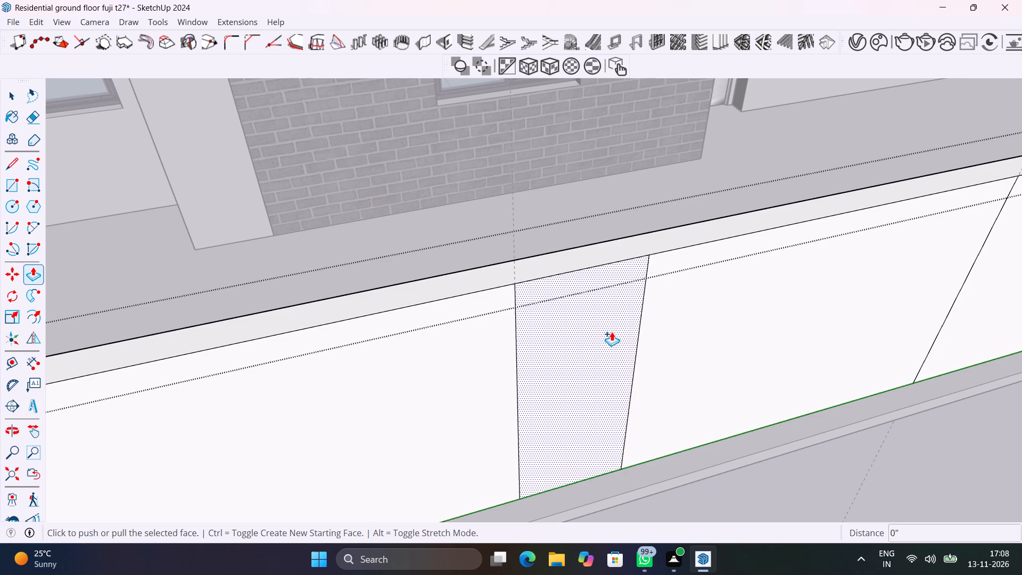
{"action": "left_click", "coordinate": [612, 332]}
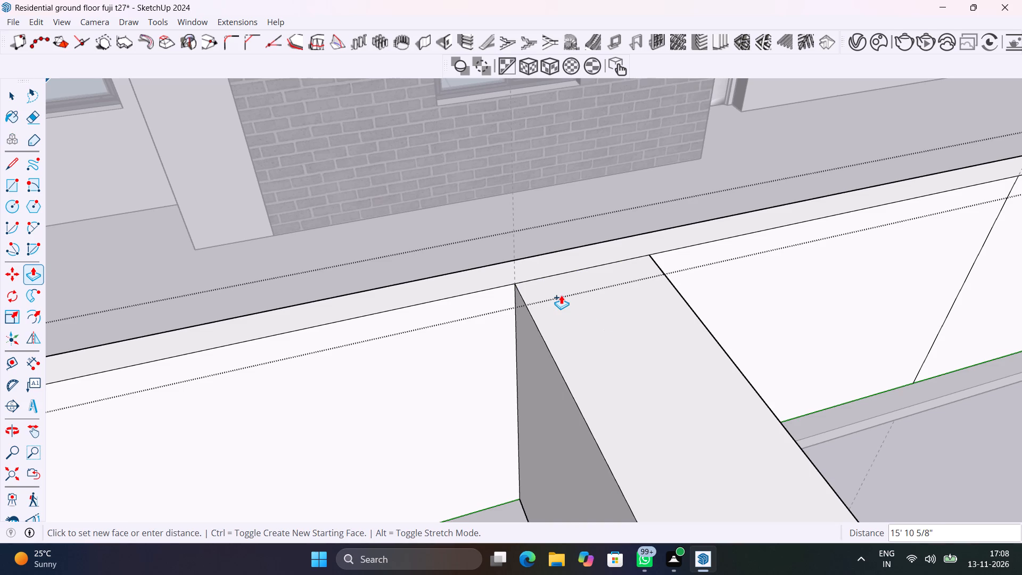
{"action": "key", "text": "ctrl+z"}
{"action": "left_click", "coordinate": [601, 325]}
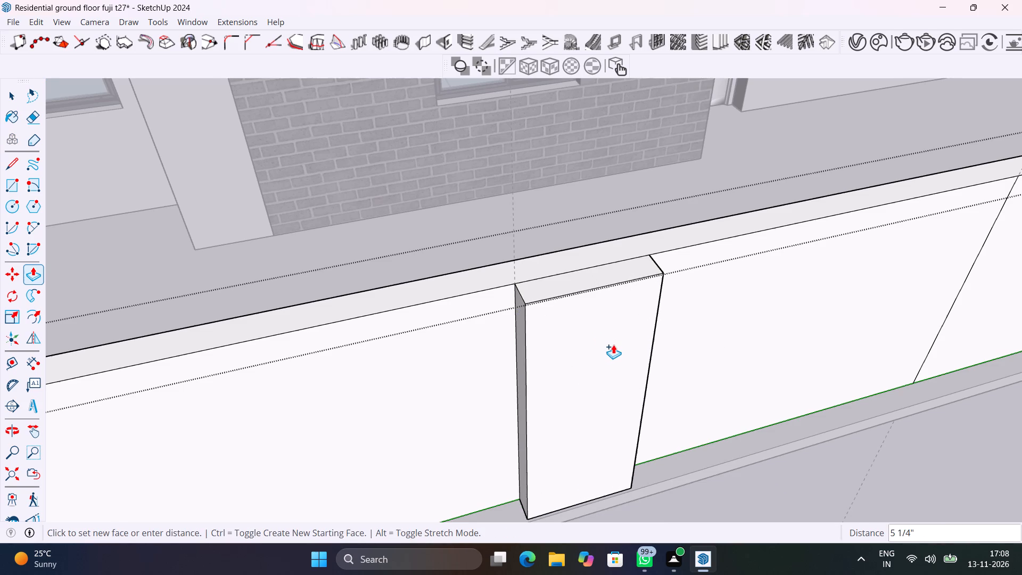
{"action": "key", "text": "2"}
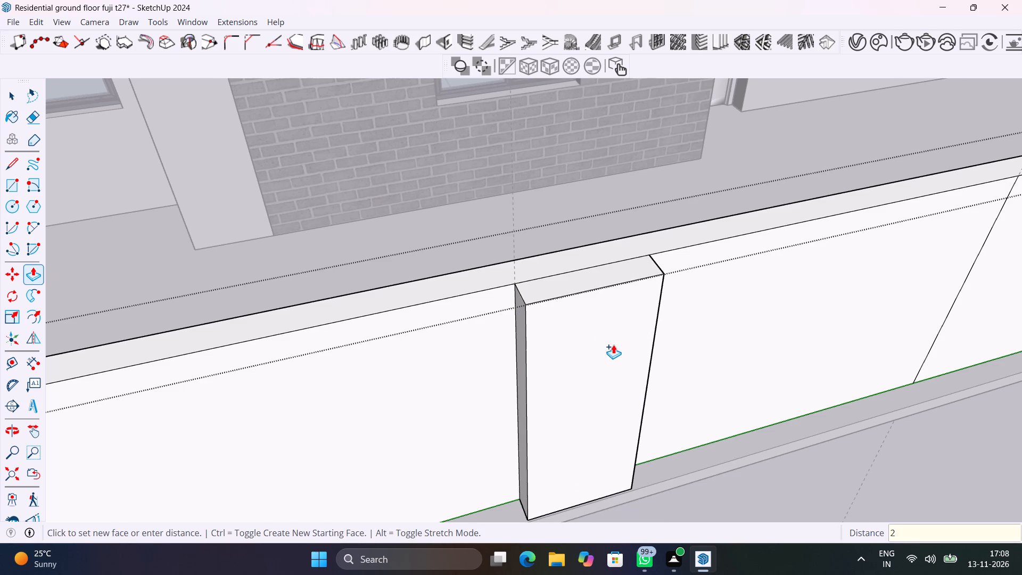
{"action": "left_click", "coordinate": [795, 449]}
{"action": "key", "text": "space"}
{"action": "left_click", "coordinate": [788, 479]}
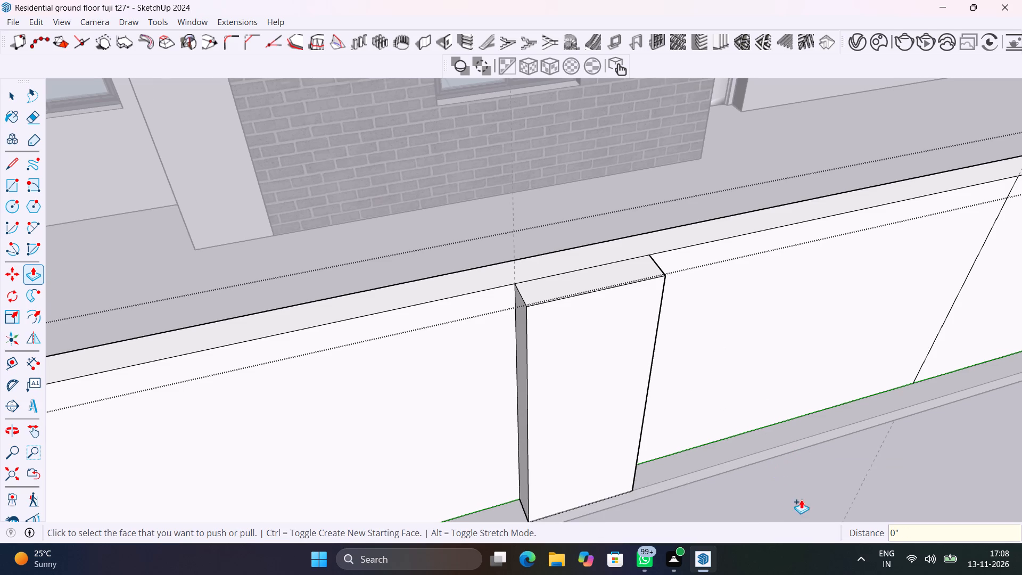
{"action": "scroll", "coordinate": [801, 499], "scroll_direction": "down", "scroll_amount": 1}
{"action": "middle_click_drag", "start_coordinate": [801, 499], "coordinate": [733, 461]}
{"action": "key", "text": "space"}
{"action": "left_click", "coordinate": [614, 497]}
Reopen the front wall's group and delete the edge separating the panel's top from the wall's top.
{"action": "middle_click_drag", "start_coordinate": [681, 516], "coordinate": [589, 464]}
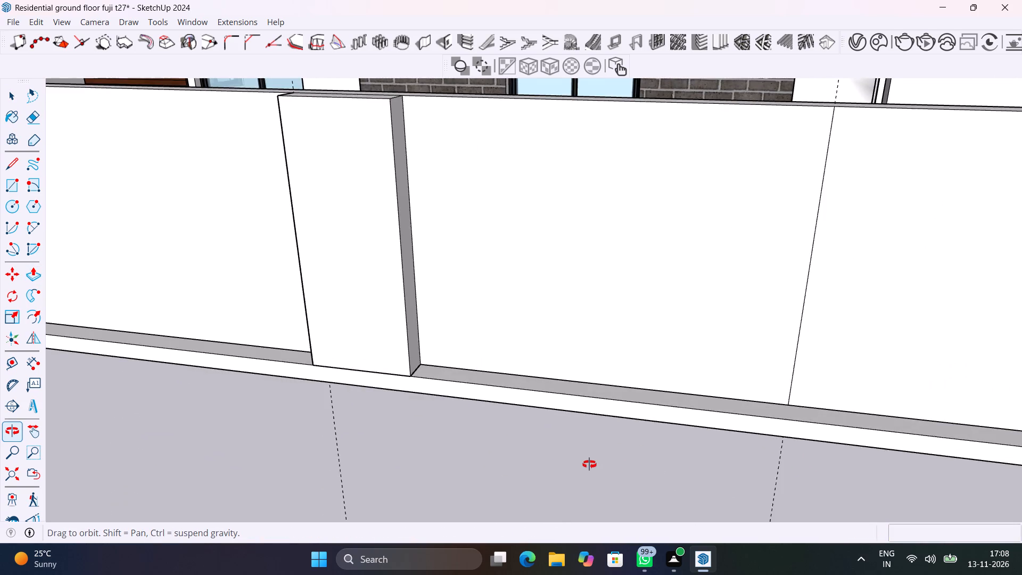
{"action": "middle_click_drag", "start_coordinate": [589, 464], "coordinate": [652, 544]}
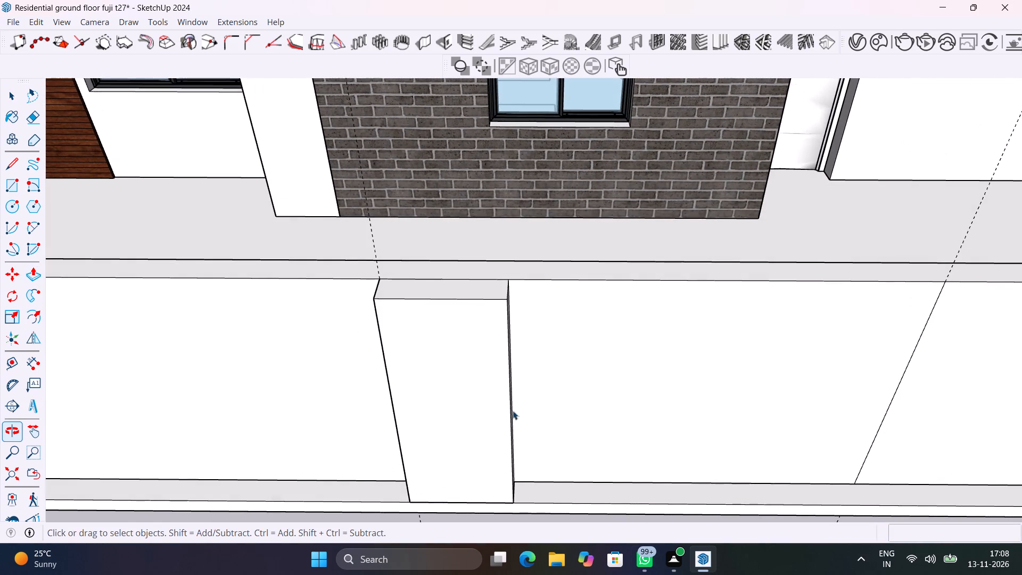
{"action": "scroll", "coordinate": [500, 287], "scroll_direction": "up", "scroll_amount": 5}
{"action": "left_click", "coordinate": [497, 273]}
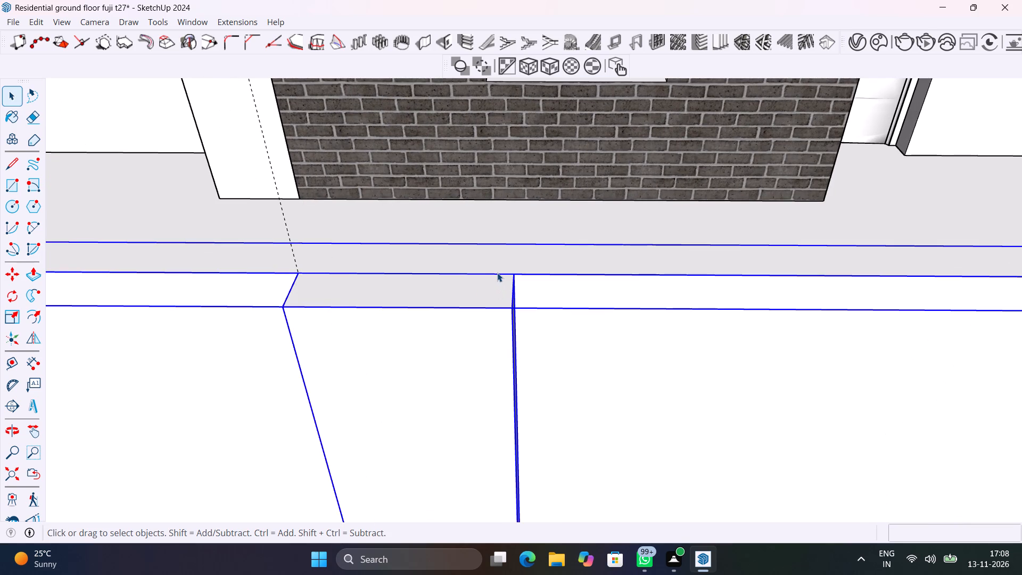
{"action": "double_click", "coordinate": [498, 273]}
{"action": "left_click", "coordinate": [499, 274]}
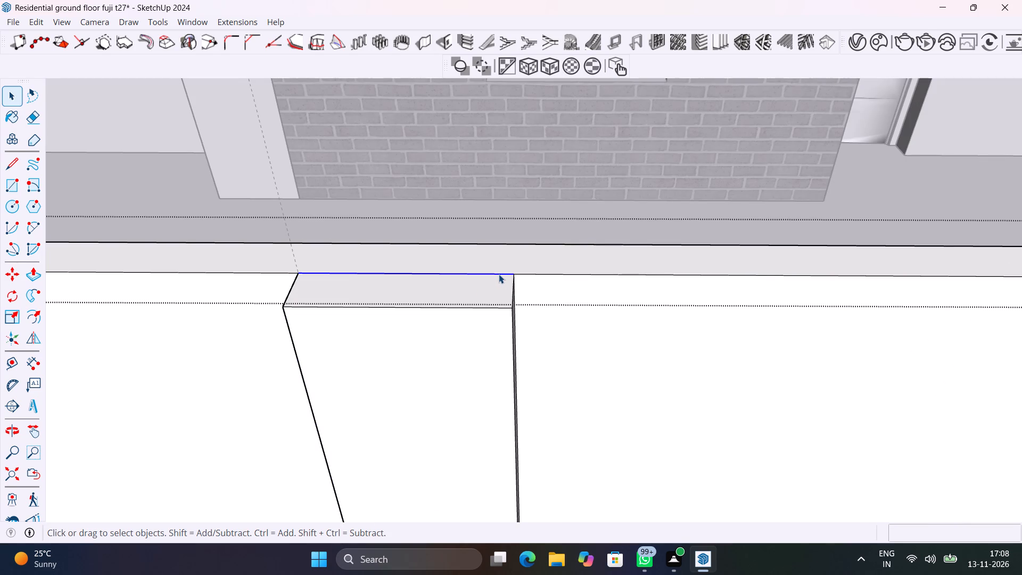
{"action": "key", "text": "Delete"}
Copy the second vertical line 2' along the wall's face toward the projecting panel.
{"action": "scroll", "coordinate": [499, 274], "scroll_direction": "down", "scroll_amount": 11}
{"action": "middle_click_drag", "start_coordinate": [519, 318], "coordinate": [448, 284]}
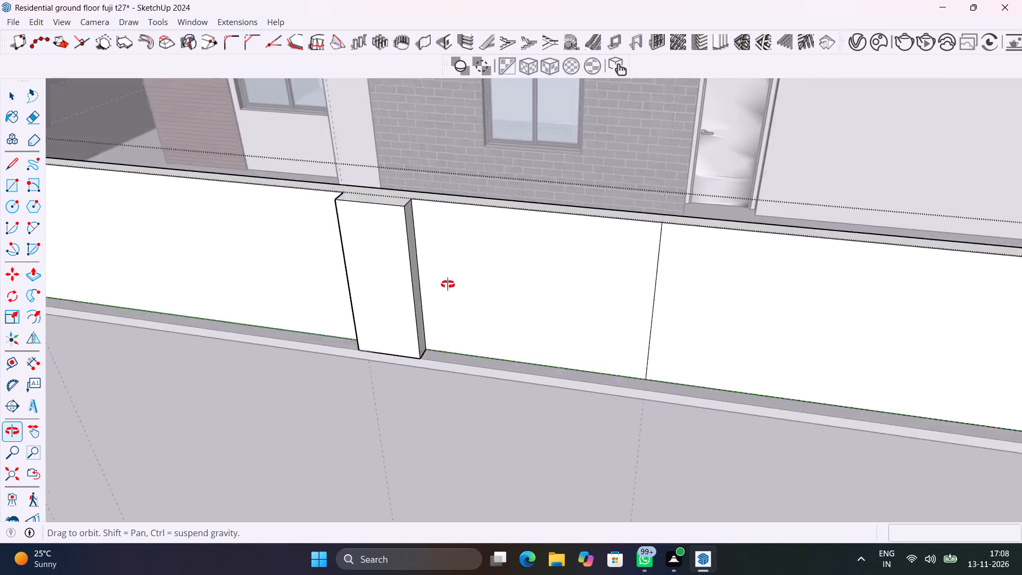
{"action": "middle_click_drag", "start_coordinate": [448, 284], "coordinate": [561, 281]}
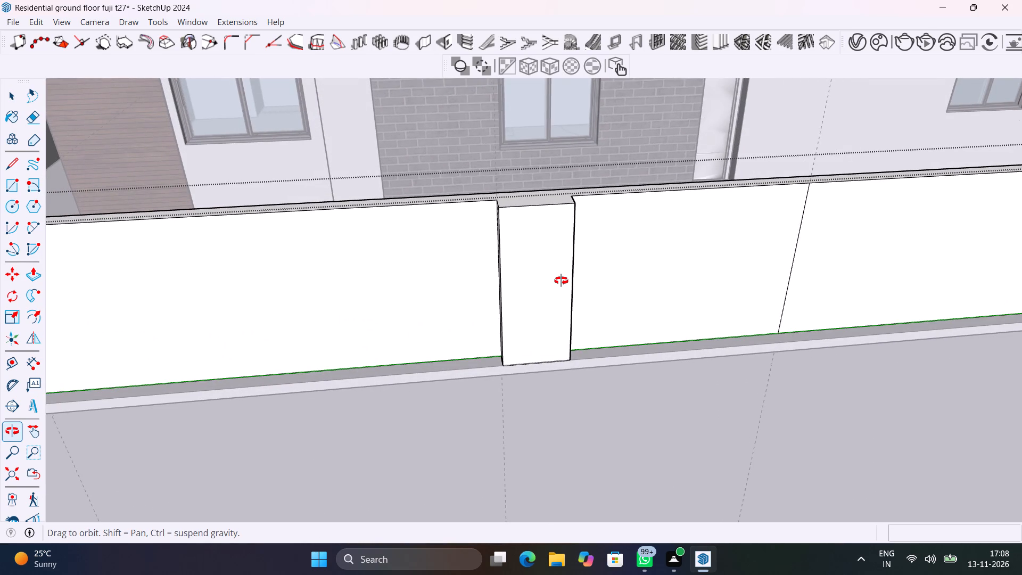
{"action": "middle_click_drag", "start_coordinate": [561, 281], "coordinate": [487, 280]}
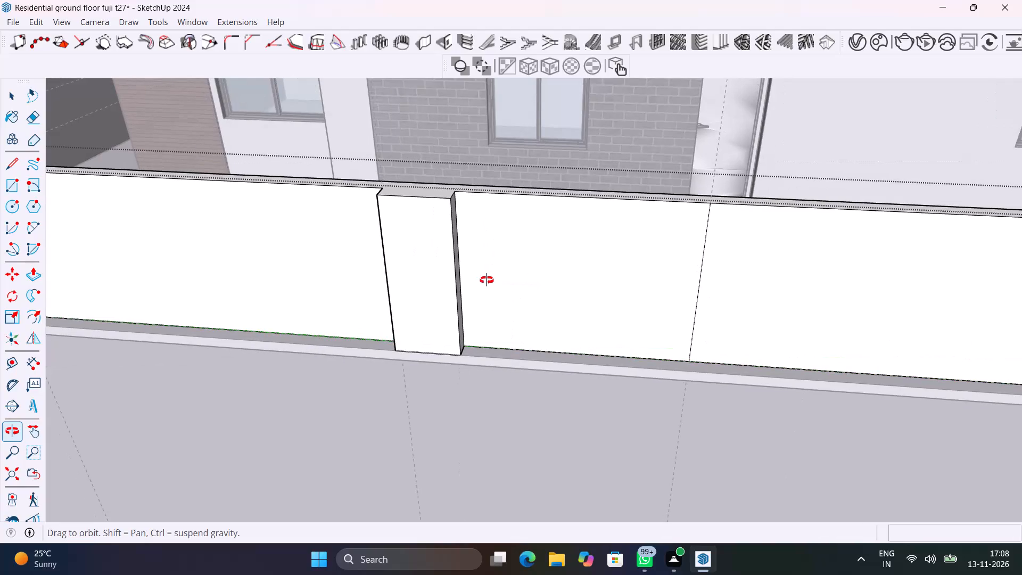
{"action": "middle_click_drag", "start_coordinate": [487, 280], "coordinate": [490, 292]}
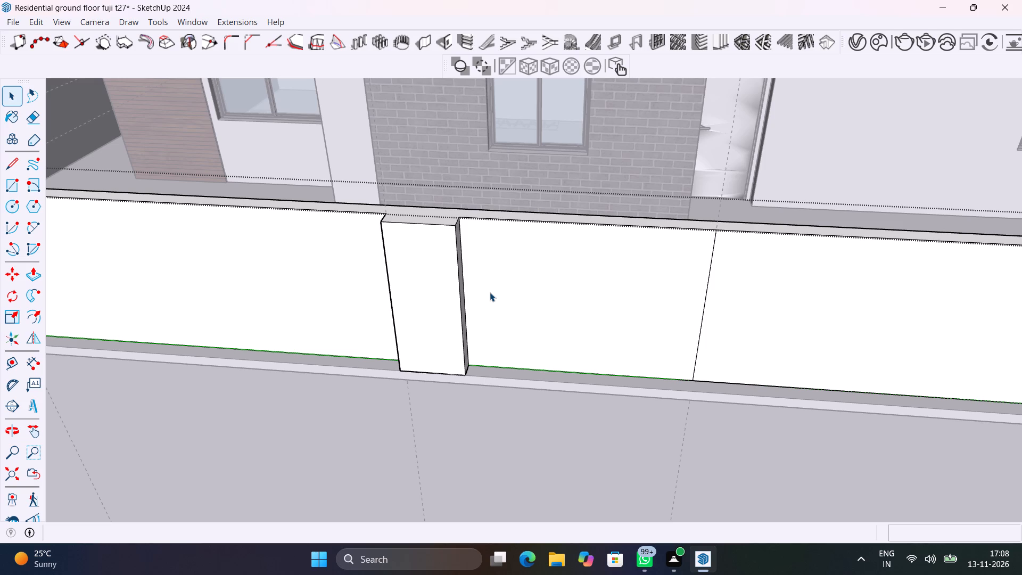
{"action": "scroll", "coordinate": [490, 292], "scroll_direction": "down", "scroll_amount": 6}
{"action": "scroll", "coordinate": [613, 318], "scroll_direction": "up", "scroll_amount": 5}
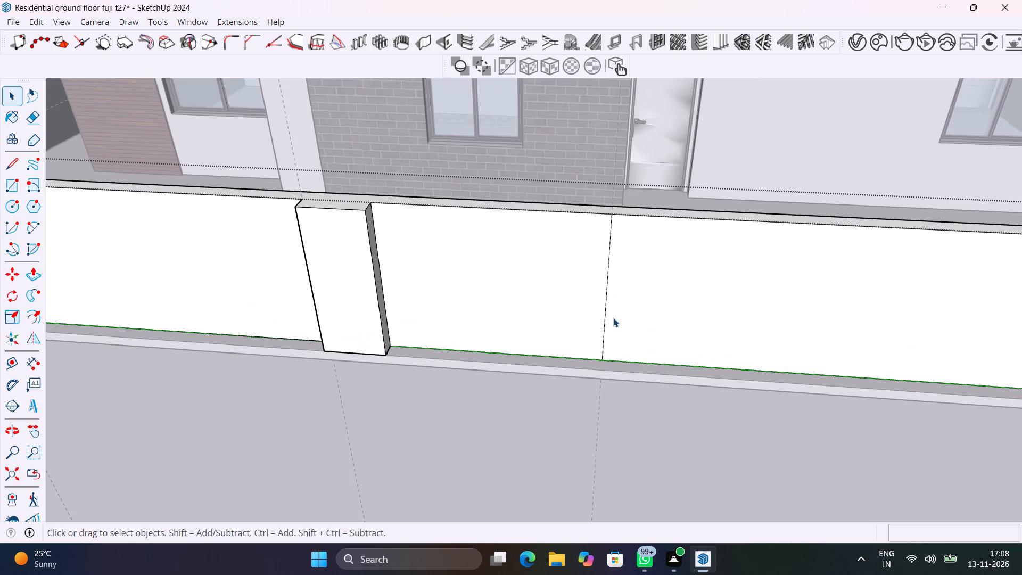
{"action": "scroll", "coordinate": [594, 330], "scroll_direction": "up", "scroll_amount": 5}
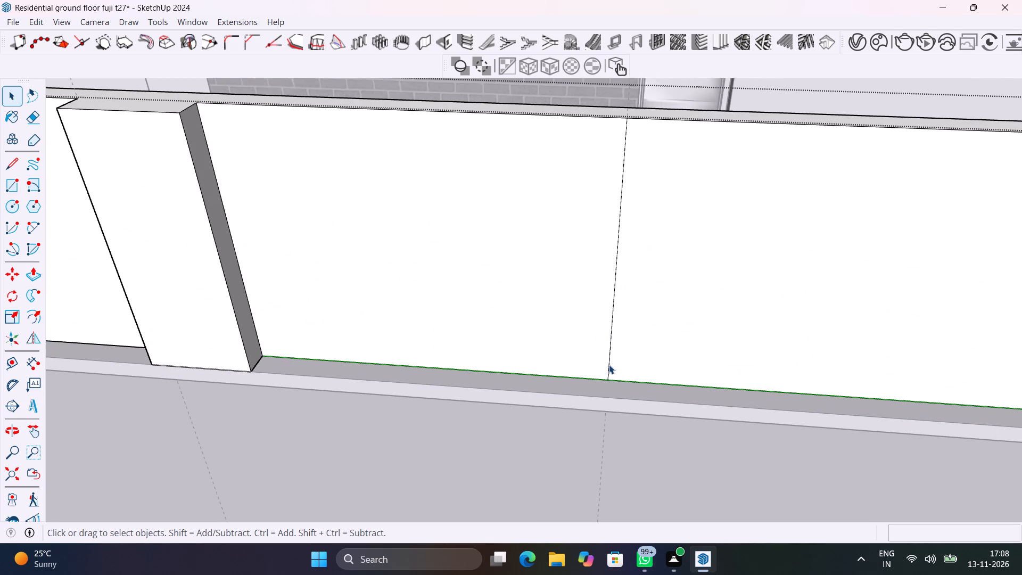
{"action": "left_click", "coordinate": [609, 367]}
{"action": "key", "text": "m"}
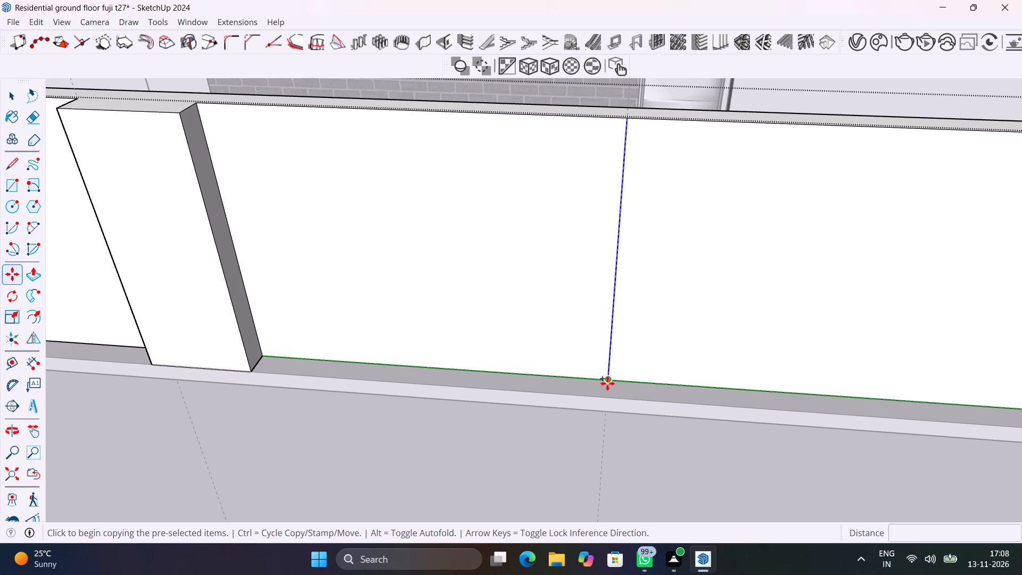
{"action": "left_click", "coordinate": [607, 383]}
{"action": "type", "text": "2'"}
{"action": "key", "text": "Return"}
{"action": "key", "text": "space"}
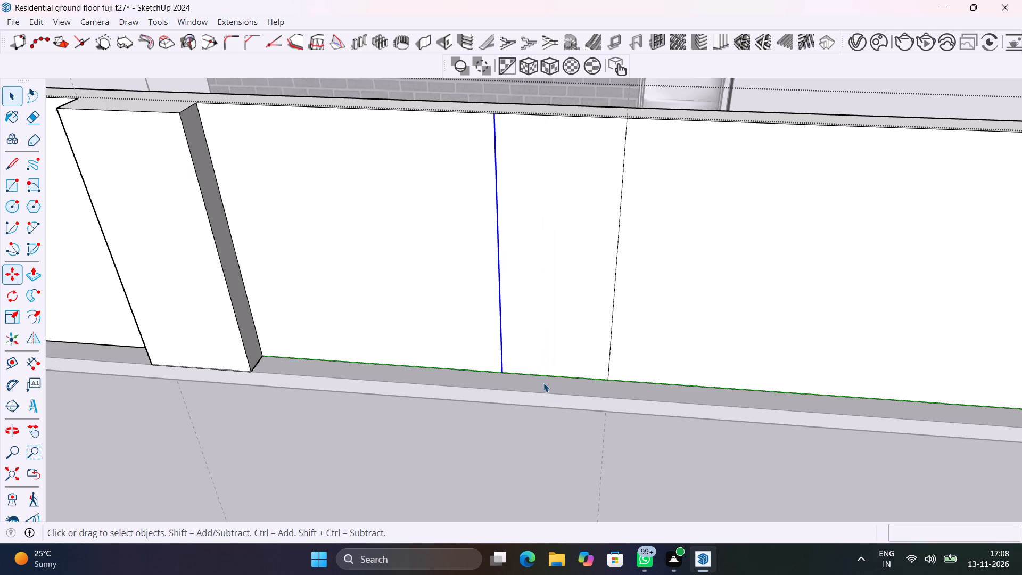
Pull the new 2' wide strip outward 6" as a second projecting panel and leave the wall's group.
{"action": "left_click", "coordinate": [573, 261]}
{"action": "key", "text": "p"}
{"action": "left_click", "coordinate": [573, 261]}
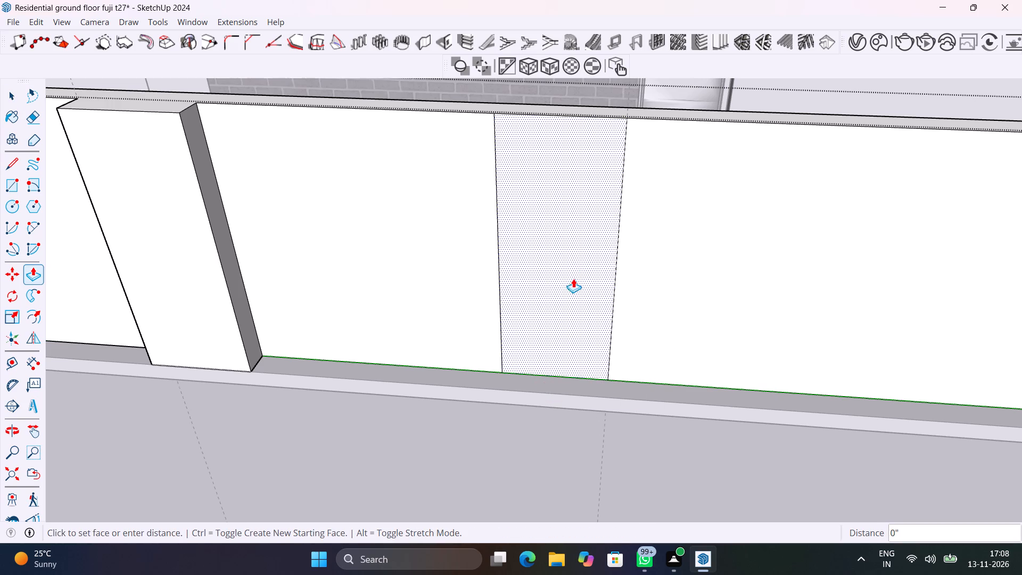
{"action": "left_click", "coordinate": [737, 407]}
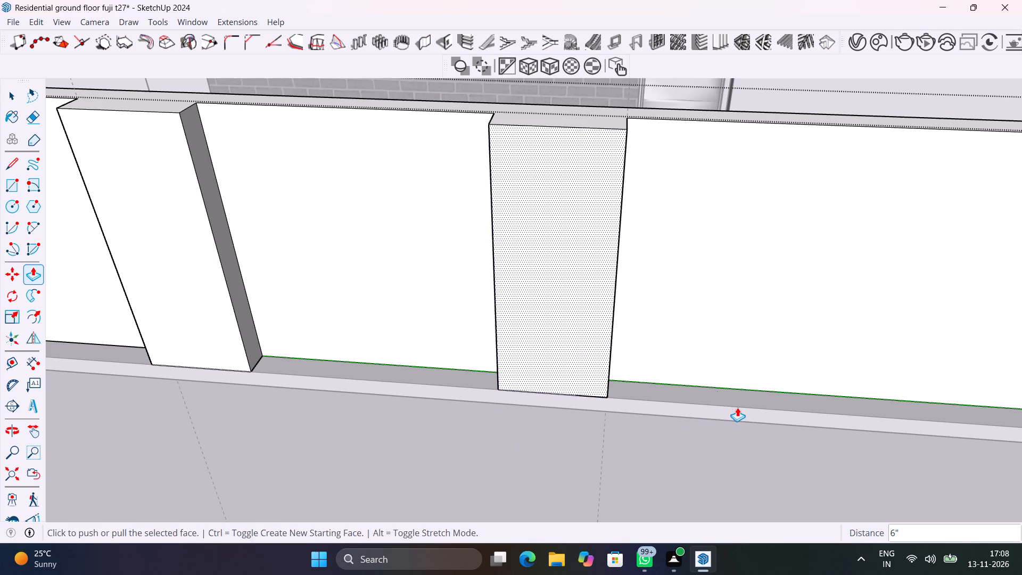
{"action": "key", "text": "space"}
{"action": "left_click", "coordinate": [311, 474]}
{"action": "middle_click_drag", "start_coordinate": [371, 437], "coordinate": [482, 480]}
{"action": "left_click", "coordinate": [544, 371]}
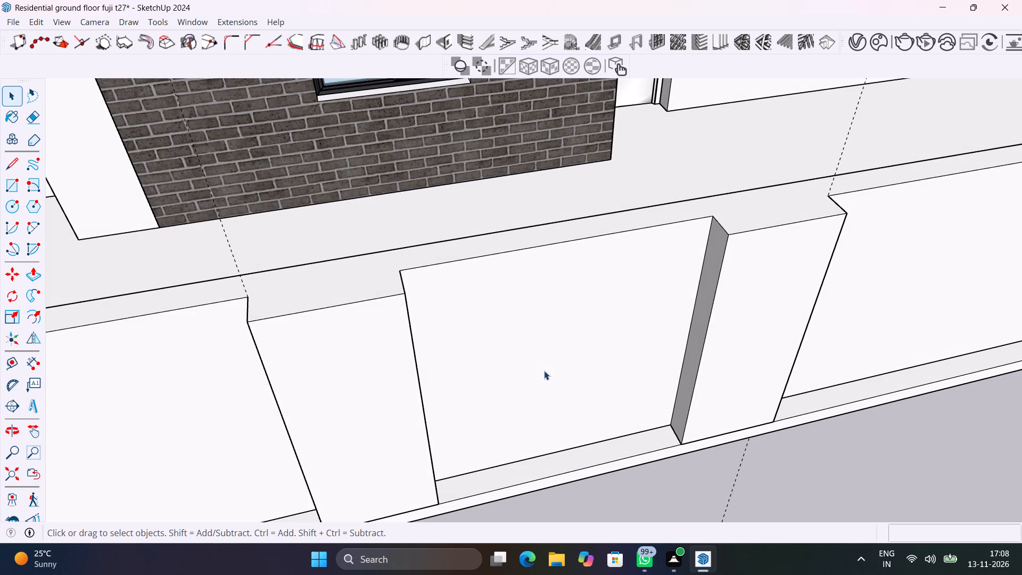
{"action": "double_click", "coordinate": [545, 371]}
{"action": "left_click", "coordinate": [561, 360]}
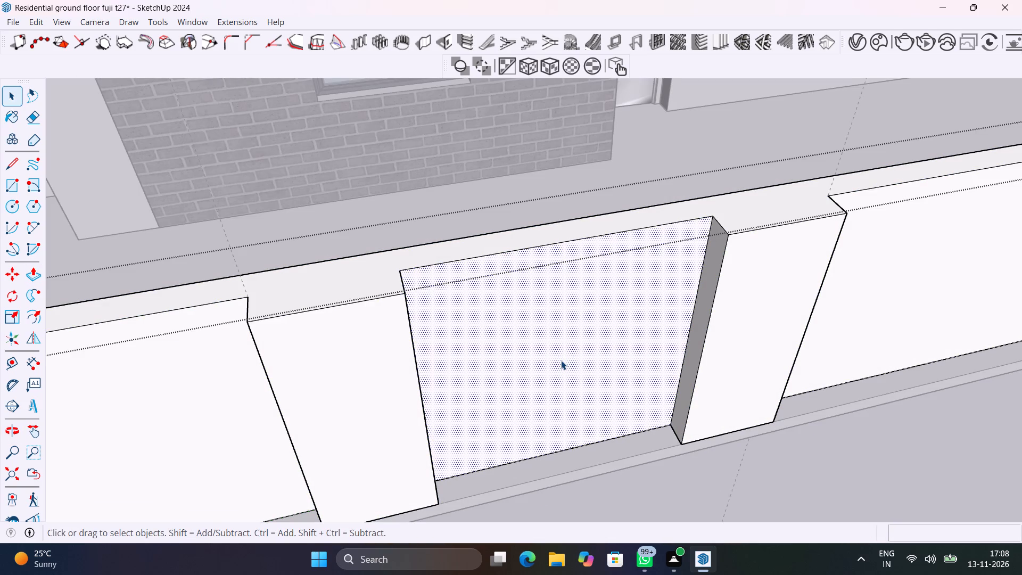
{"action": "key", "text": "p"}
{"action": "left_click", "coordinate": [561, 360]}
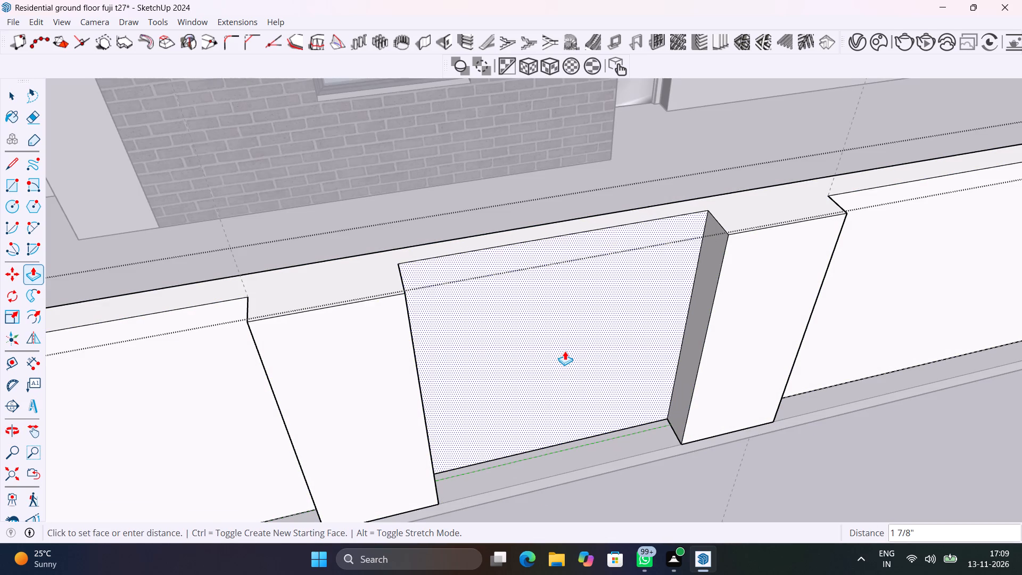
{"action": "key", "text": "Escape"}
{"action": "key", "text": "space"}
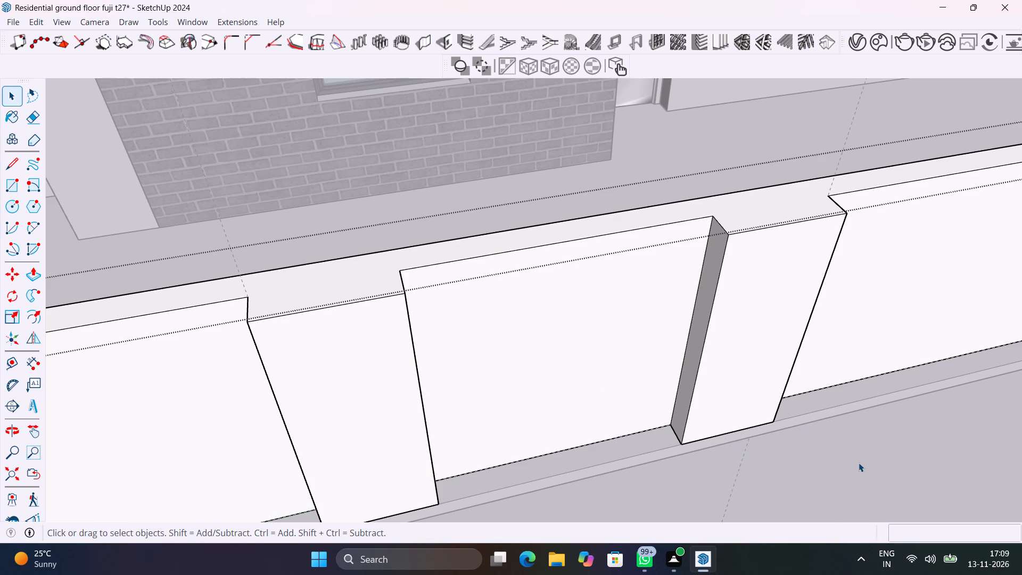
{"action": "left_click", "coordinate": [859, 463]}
Draw a rectangle about 3 3/8" by 7 1/2" on the ledge between the two projecting panels, against the wall's face.
{"action": "middle_click_drag", "start_coordinate": [868, 466], "coordinate": [774, 423]}
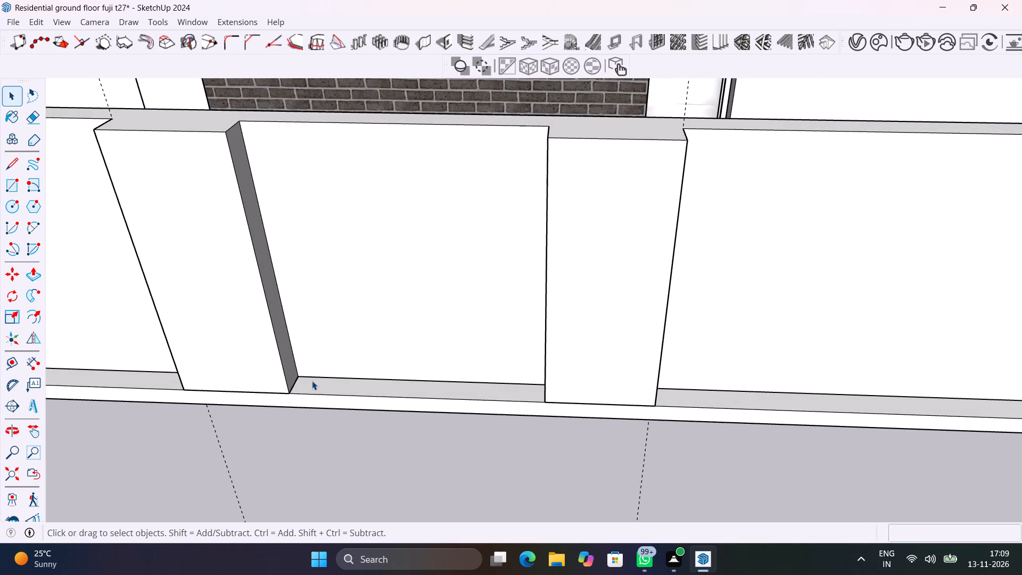
{"action": "scroll", "coordinate": [312, 381], "scroll_direction": "up", "scroll_amount": 2}
{"action": "middle_click_drag", "start_coordinate": [312, 381], "coordinate": [406, 429], "text": "shift"}
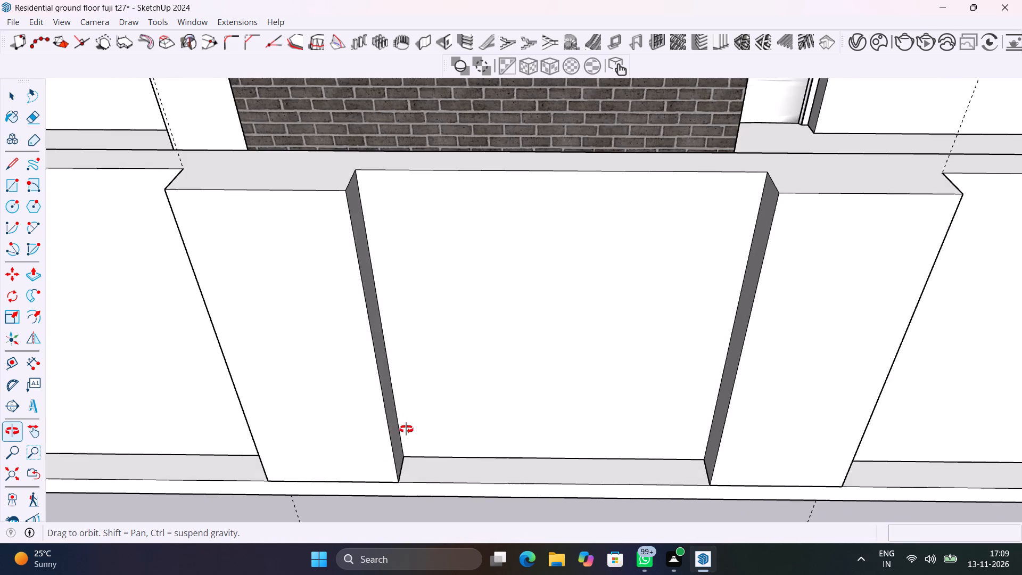
{"action": "middle_click_drag", "start_coordinate": [406, 429], "coordinate": [387, 413], "text": "shift"}
{"action": "key", "text": "r"}
{"action": "scroll", "coordinate": [385, 413], "scroll_direction": "up", "scroll_amount": 3}
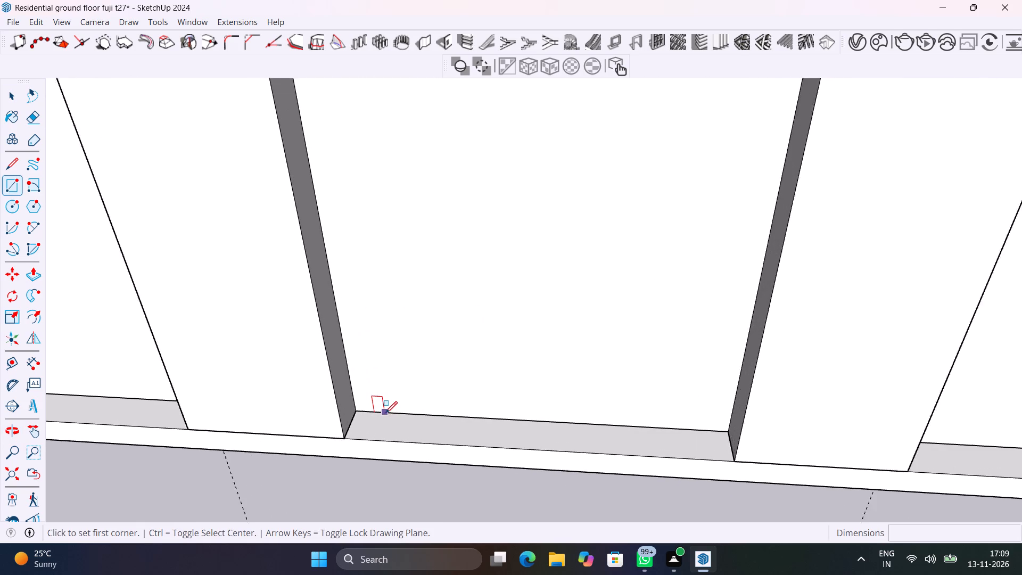
{"action": "scroll", "coordinate": [385, 413], "scroll_direction": "up", "scroll_amount": 2}
{"action": "left_click", "coordinate": [365, 411]}
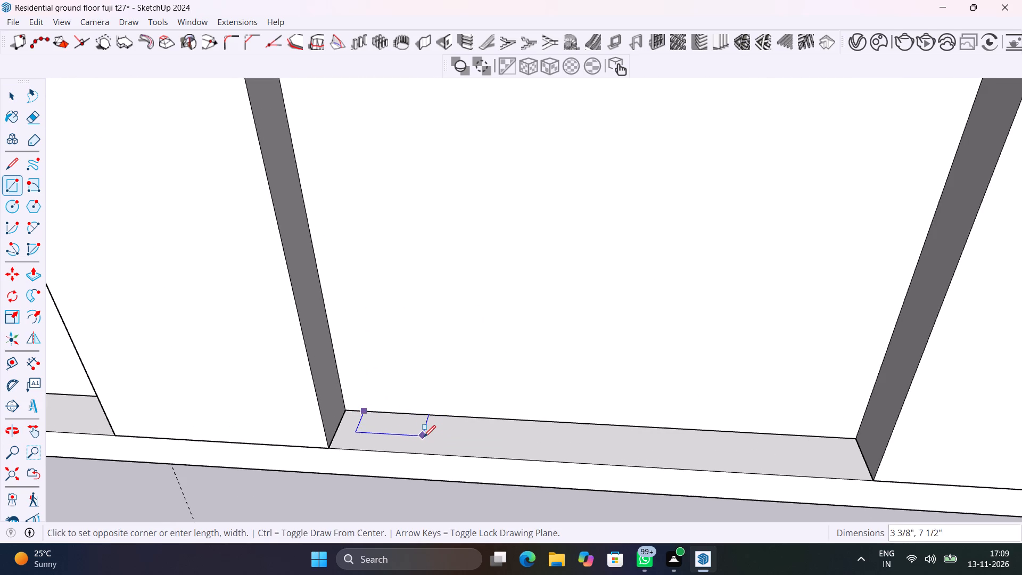
{"action": "left_click", "coordinate": [424, 437]}
Make the small rectangle on the ledge into a component, keeping the default settings.
{"action": "key", "text": "space"}
{"action": "double_click", "coordinate": [407, 426]}
{"action": "right_click", "coordinate": [407, 426]}
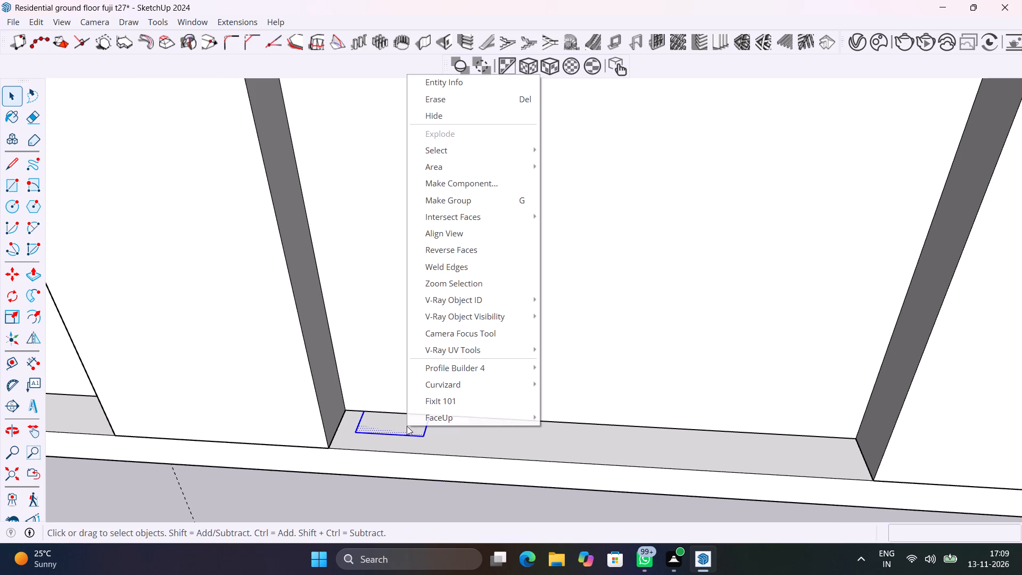
{"action": "left_click", "coordinate": [477, 186]}
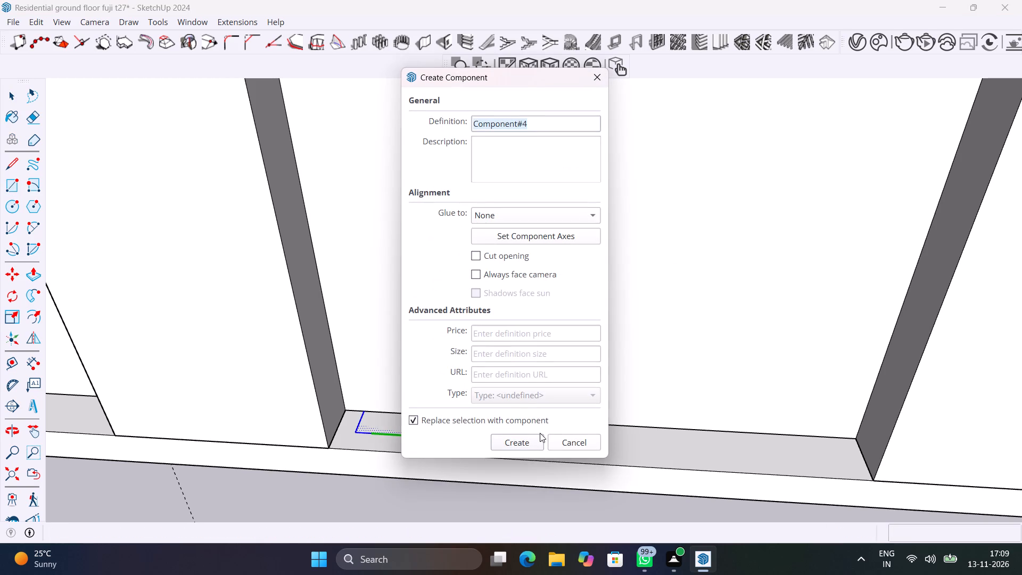
{"action": "left_click", "coordinate": [531, 443]}
Copy the rectangle component about 3' 6 9/16" along the ledge and divide the distance by 3 for evenly spaced copies.
{"action": "key", "text": "m"}
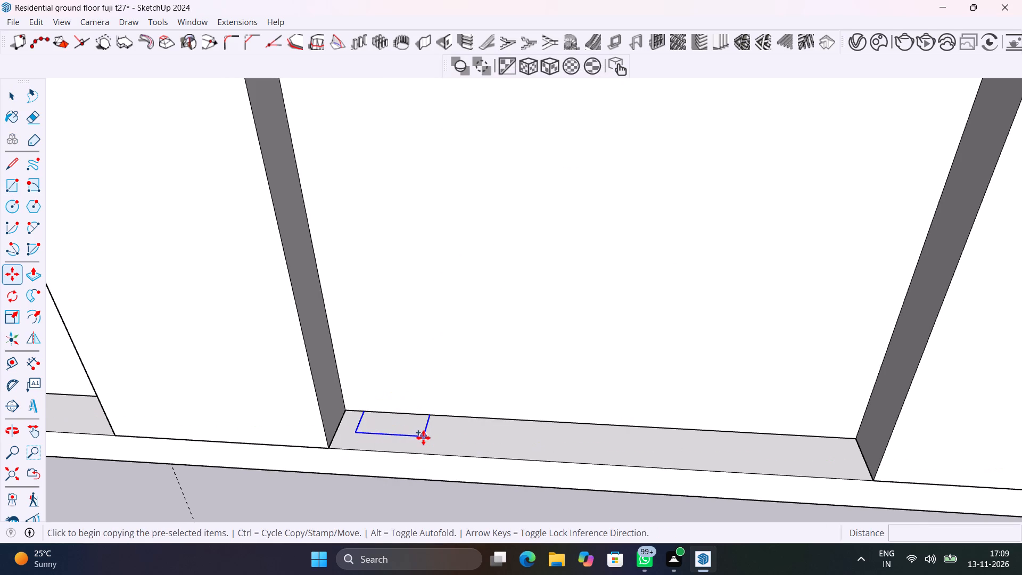
{"action": "left_click", "coordinate": [427, 438]}
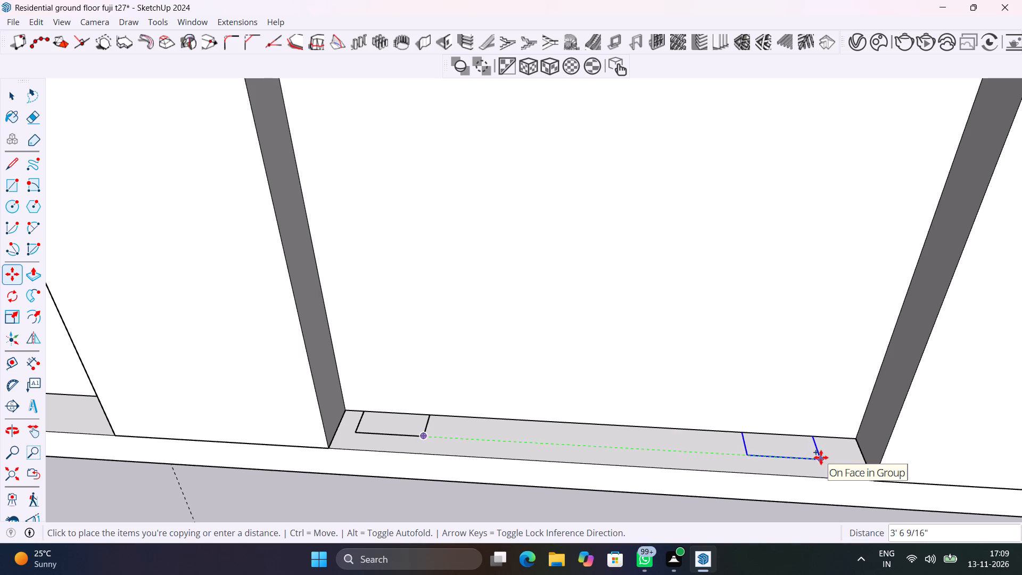
{"action": "left_click", "coordinate": [821, 457]}
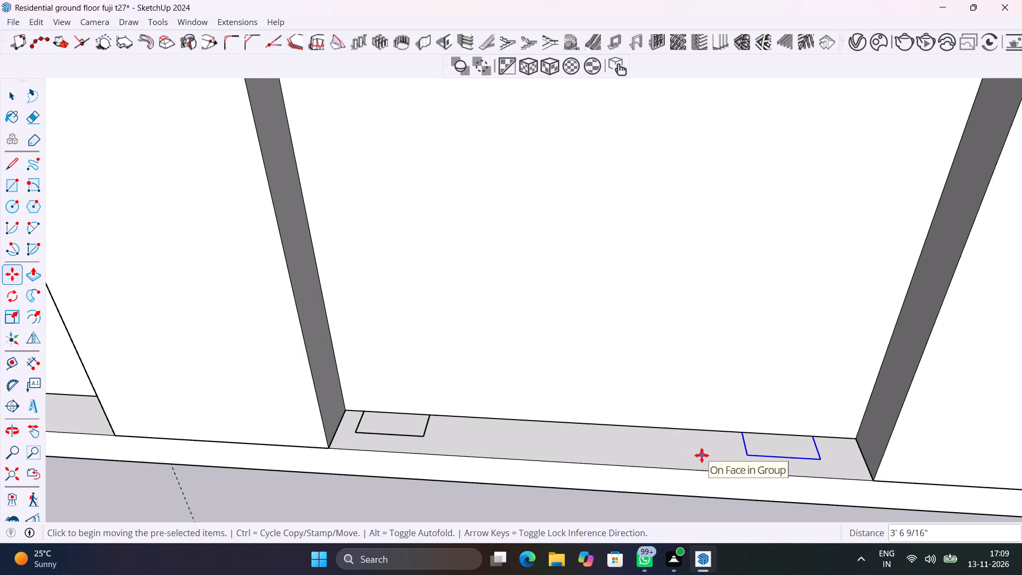
{"action": "type", "text": "3/"}
{"action": "key", "text": "Return"}
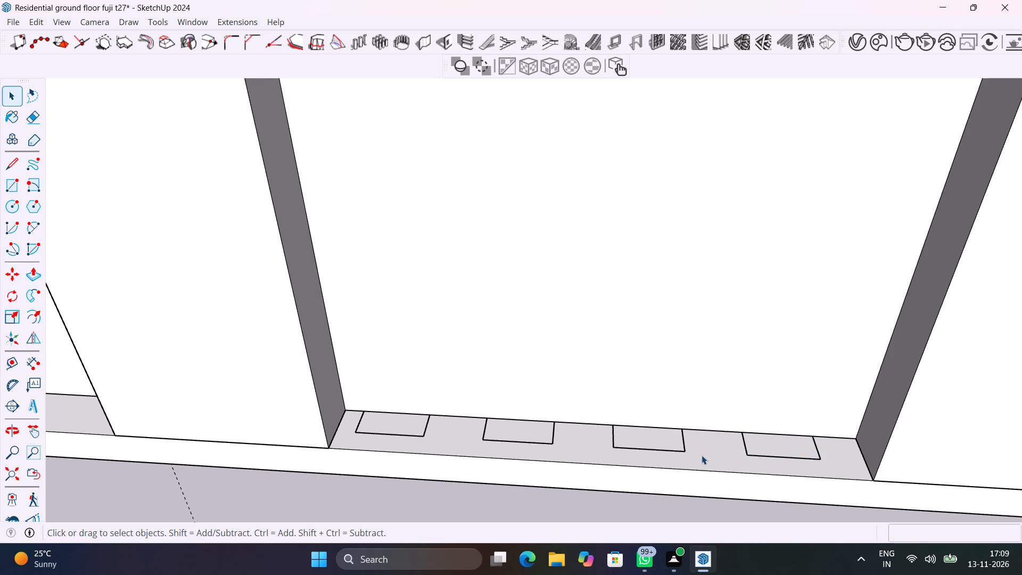
Open the first rectangle component, pull its face up 5' to form vertical slats, and leave the component.
{"action": "key", "text": "space"}
{"action": "left_click", "coordinate": [403, 424]}
{"action": "double_click", "coordinate": [403, 424]}
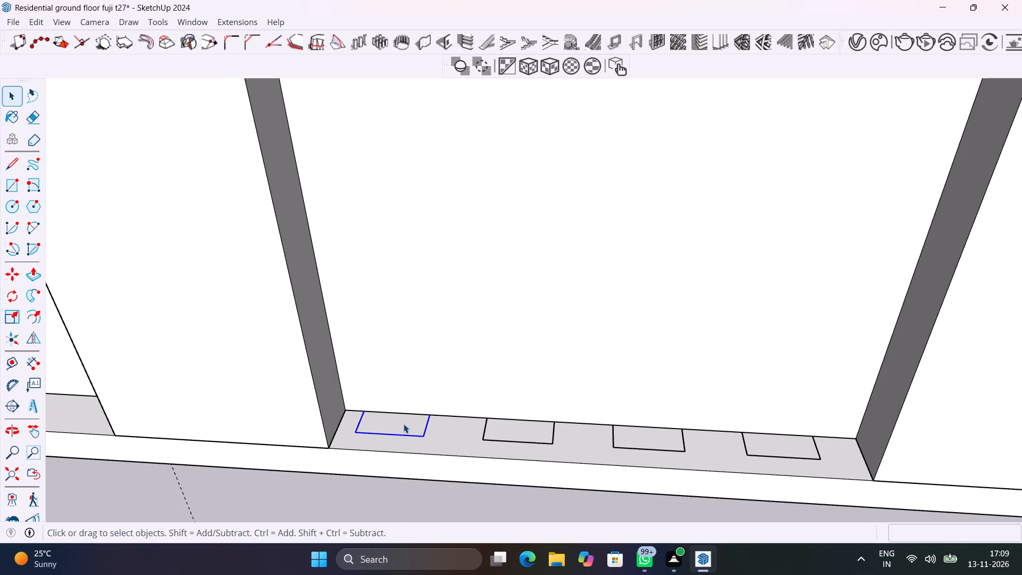
{"action": "left_click", "coordinate": [403, 424]}
{"action": "key", "text": "p"}
{"action": "left_click", "coordinate": [403, 424]}
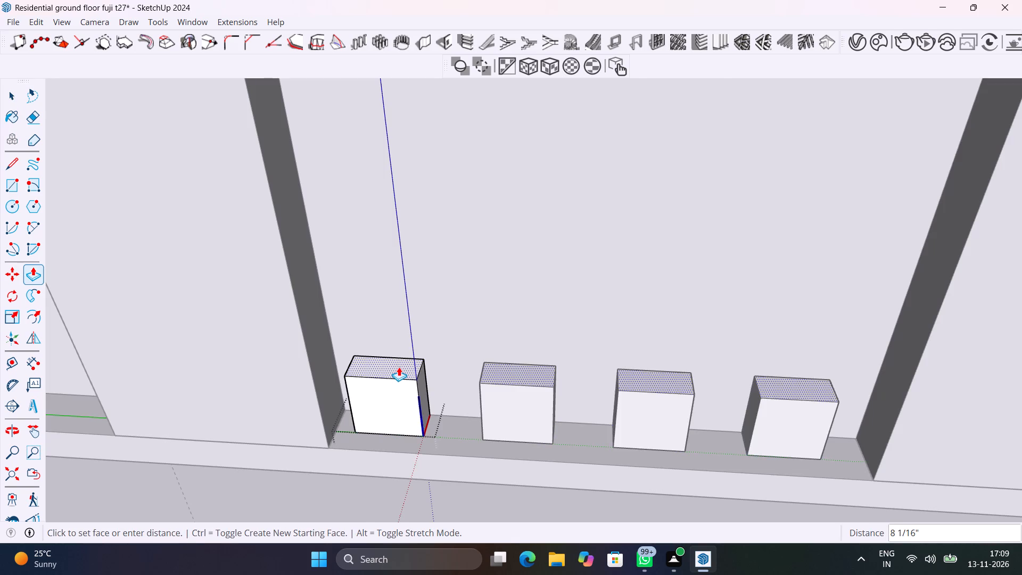
{"action": "scroll", "coordinate": [399, 367], "scroll_direction": "down", "scroll_amount": 13}
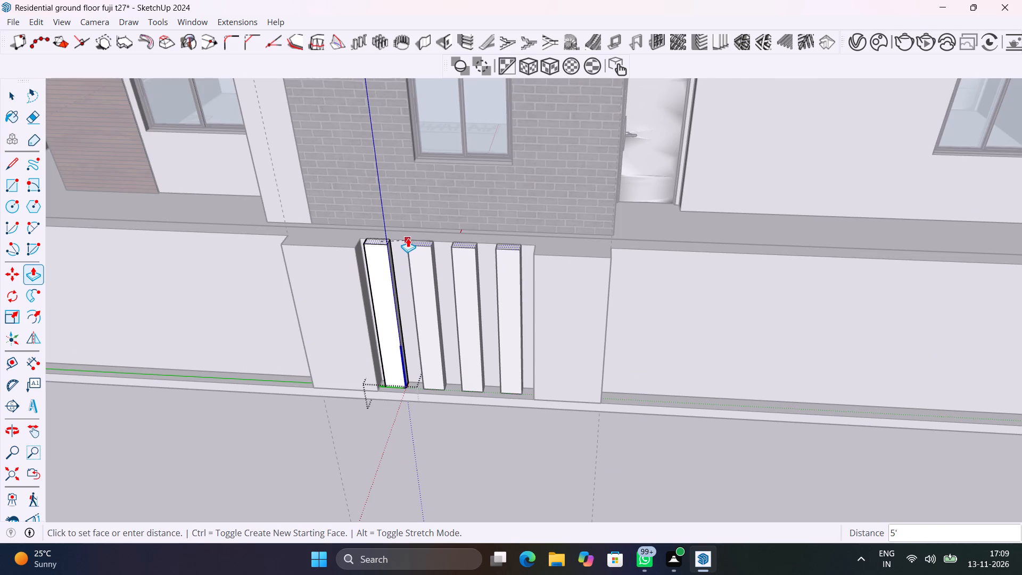
{"action": "left_click", "coordinate": [408, 238]}
{"action": "key", "text": "space"}
{"action": "left_click", "coordinate": [504, 455]}
Place a horizontal guide about 3' 10 5/8" above the base of the plain wall section beside the slatted bay.
{"action": "middle_click_drag", "start_coordinate": [533, 479], "coordinate": [566, 424]}
{"action": "scroll", "coordinate": [566, 424], "scroll_direction": "up", "scroll_amount": 1}
{"action": "scroll", "coordinate": [566, 424], "scroll_direction": "down", "scroll_amount": 11}
{"action": "middle_click_drag", "start_coordinate": [602, 451], "coordinate": [423, 528], "text": "shift"}
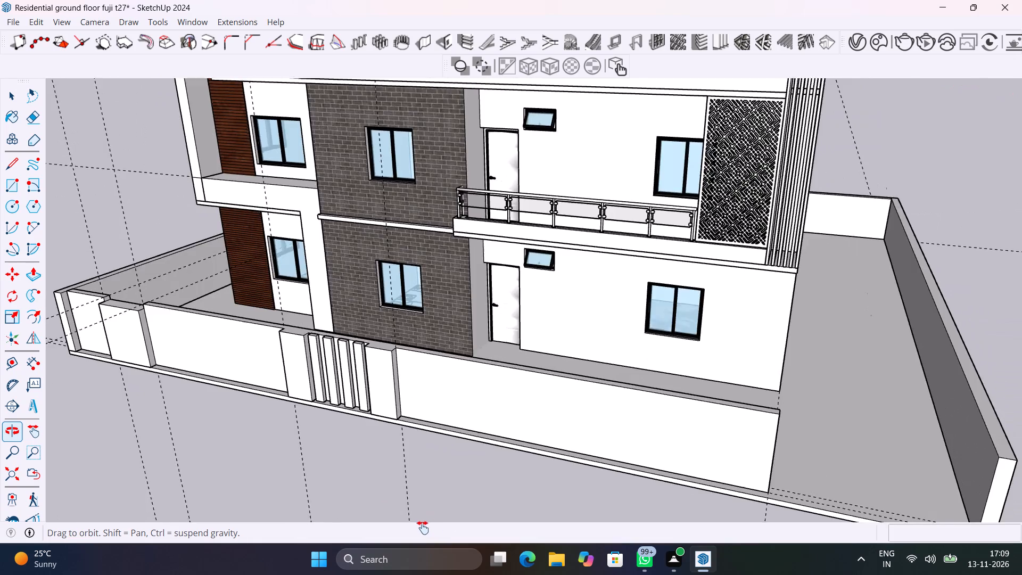
{"action": "middle_click_drag", "start_coordinate": [423, 528], "coordinate": [510, 516], "text": "shift"}
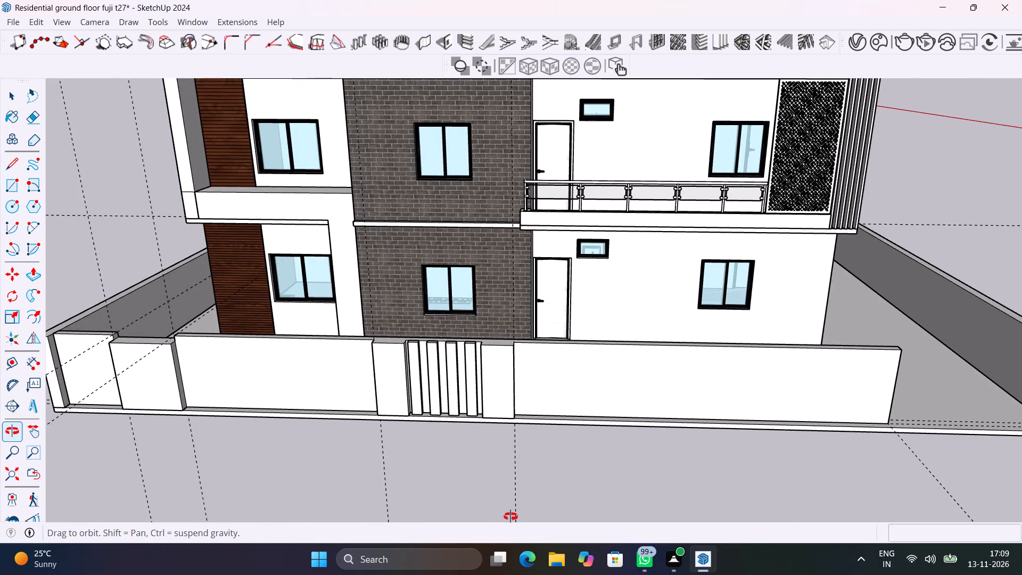
{"action": "middle_click_drag", "start_coordinate": [510, 516], "coordinate": [517, 507], "text": "shift"}
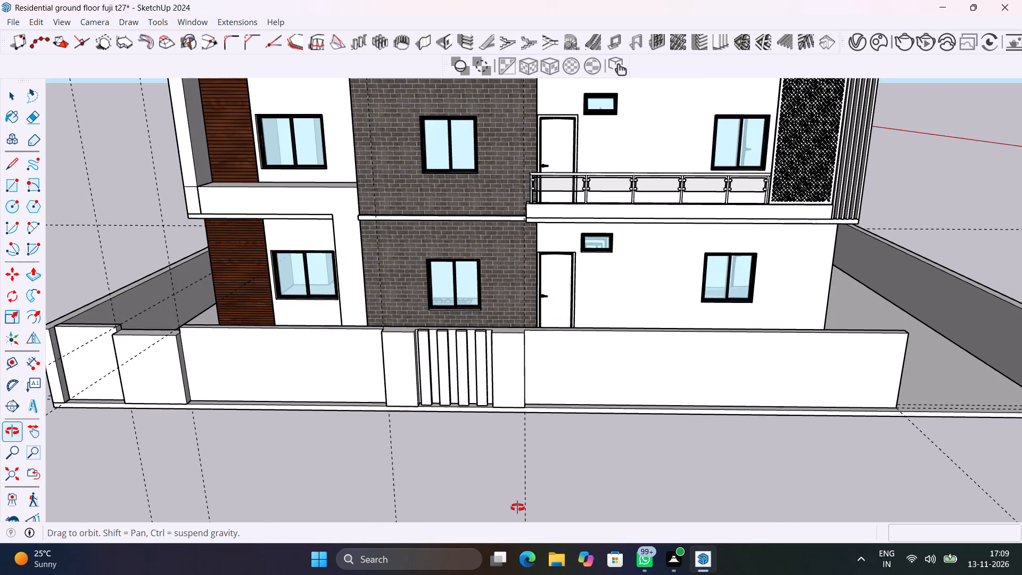
{"action": "middle_click_drag", "start_coordinate": [517, 507], "coordinate": [555, 507], "text": "shift"}
{"action": "scroll", "coordinate": [242, 376], "scroll_direction": "up", "scroll_amount": 6}
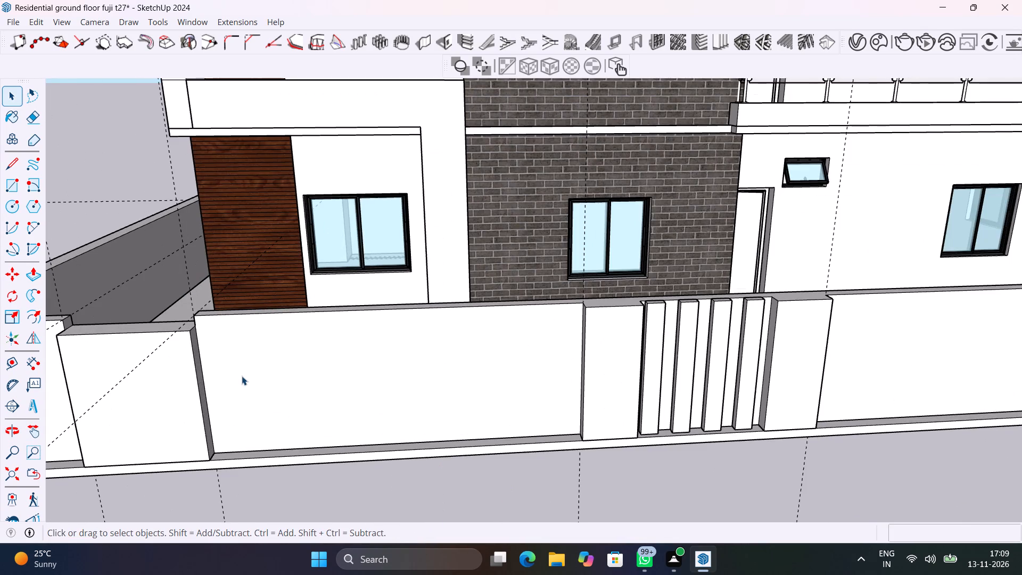
{"action": "middle_click_drag", "start_coordinate": [419, 417], "coordinate": [502, 405]}
{"action": "scroll", "coordinate": [505, 430], "scroll_direction": "up", "scroll_amount": 6}
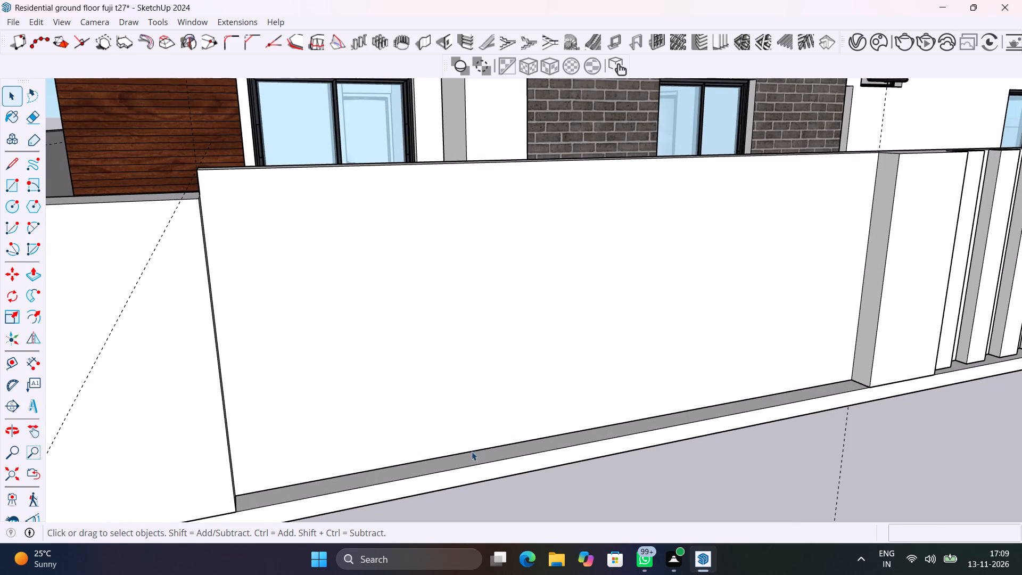
{"action": "key", "text": "t"}
{"action": "left_click", "coordinate": [473, 448]}
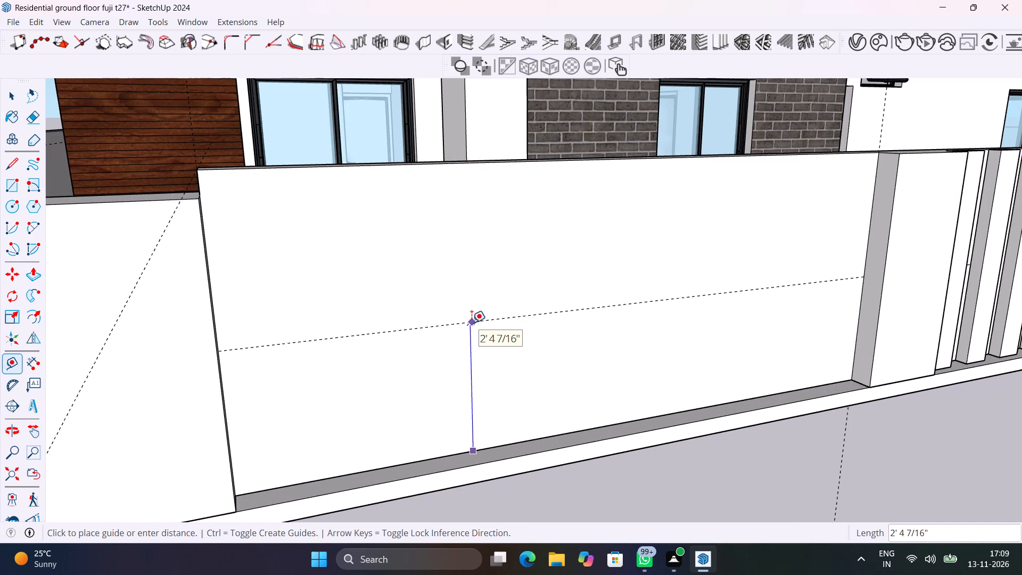
{"action": "middle_click_drag", "start_coordinate": [472, 323], "coordinate": [372, 374]}
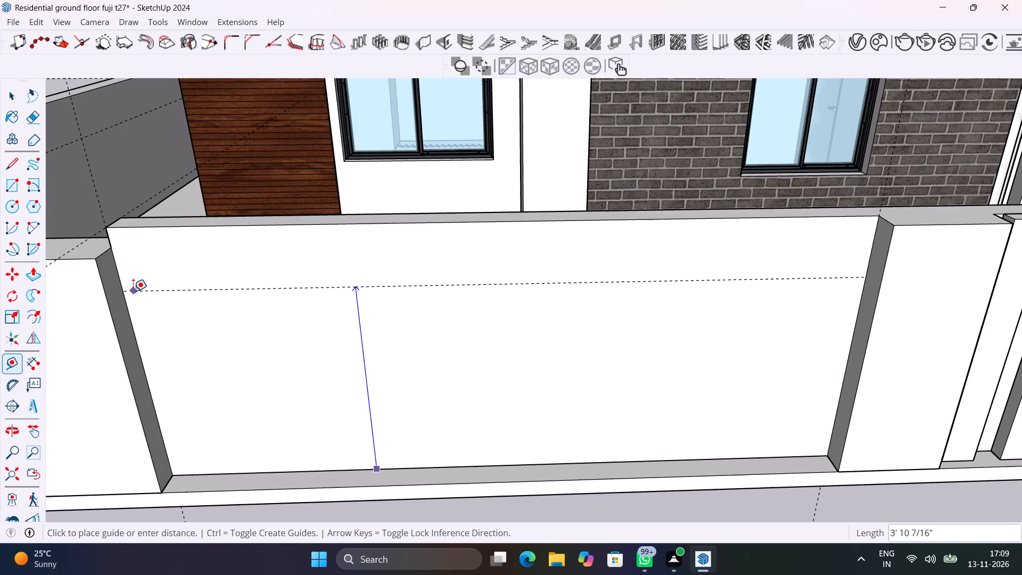
{"action": "left_click", "coordinate": [125, 291]}
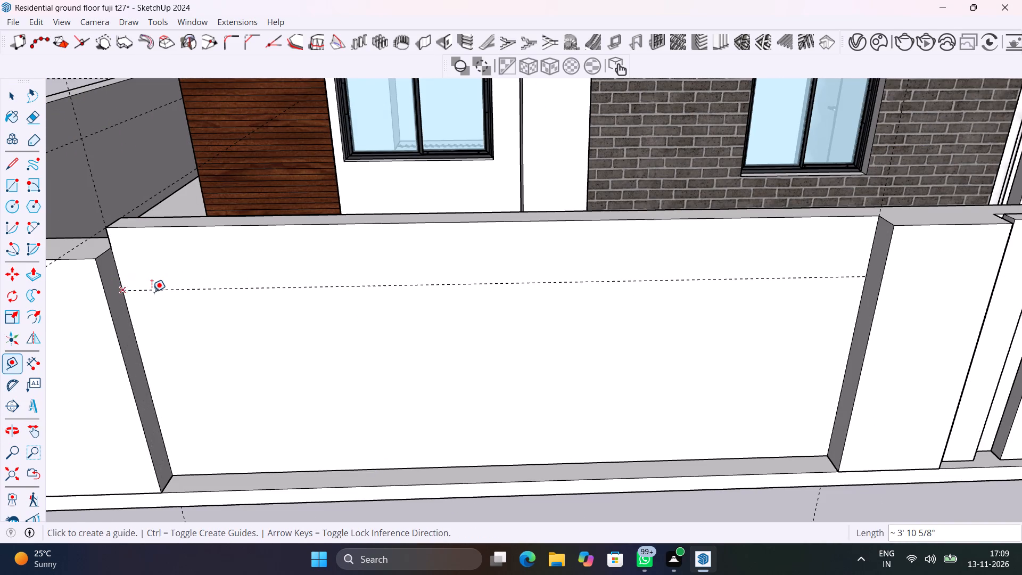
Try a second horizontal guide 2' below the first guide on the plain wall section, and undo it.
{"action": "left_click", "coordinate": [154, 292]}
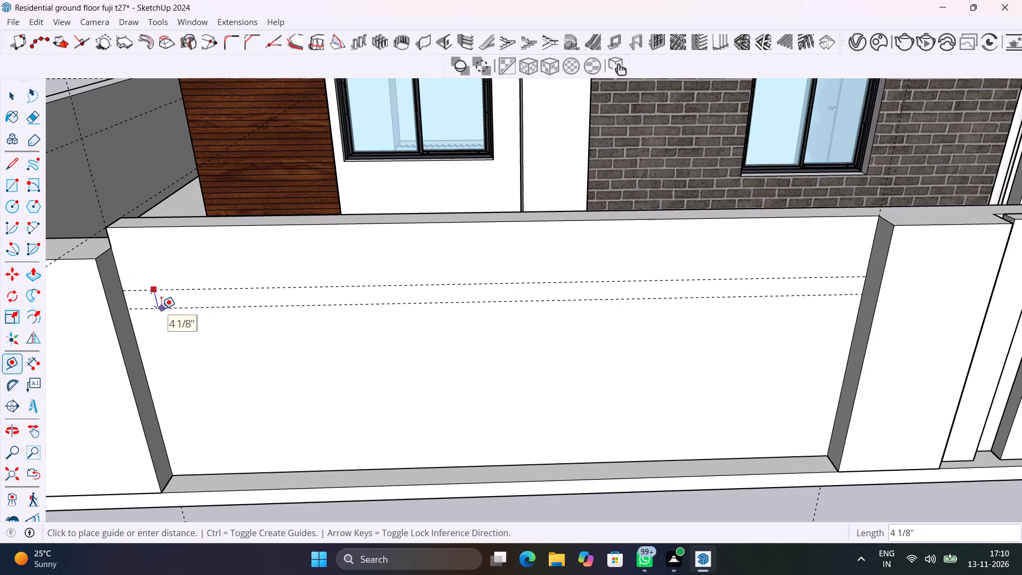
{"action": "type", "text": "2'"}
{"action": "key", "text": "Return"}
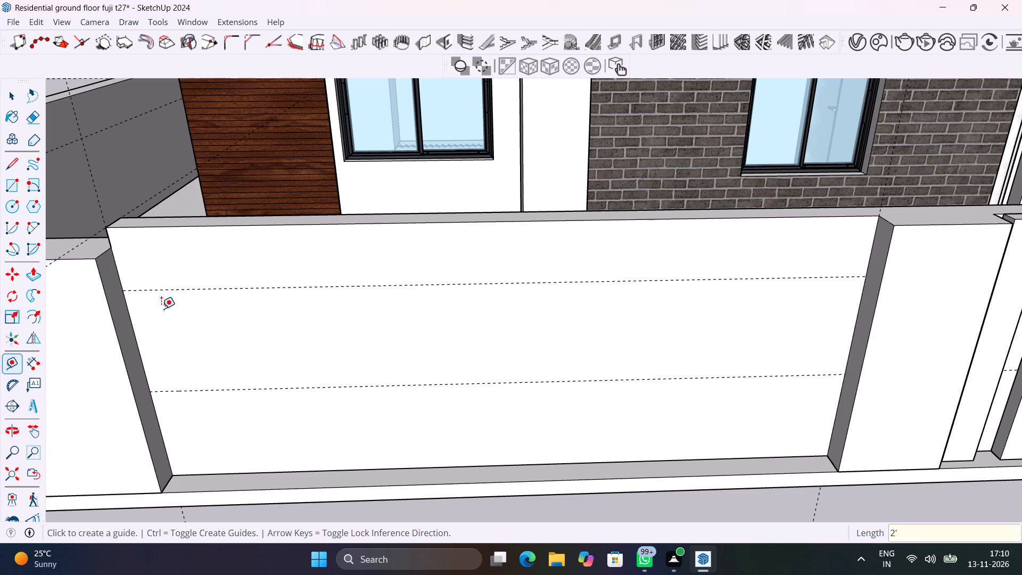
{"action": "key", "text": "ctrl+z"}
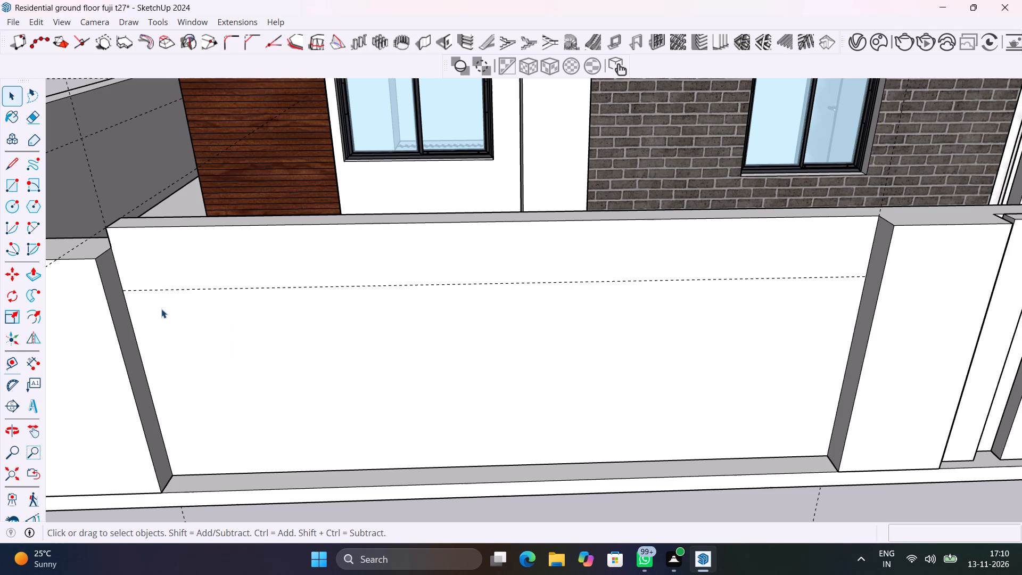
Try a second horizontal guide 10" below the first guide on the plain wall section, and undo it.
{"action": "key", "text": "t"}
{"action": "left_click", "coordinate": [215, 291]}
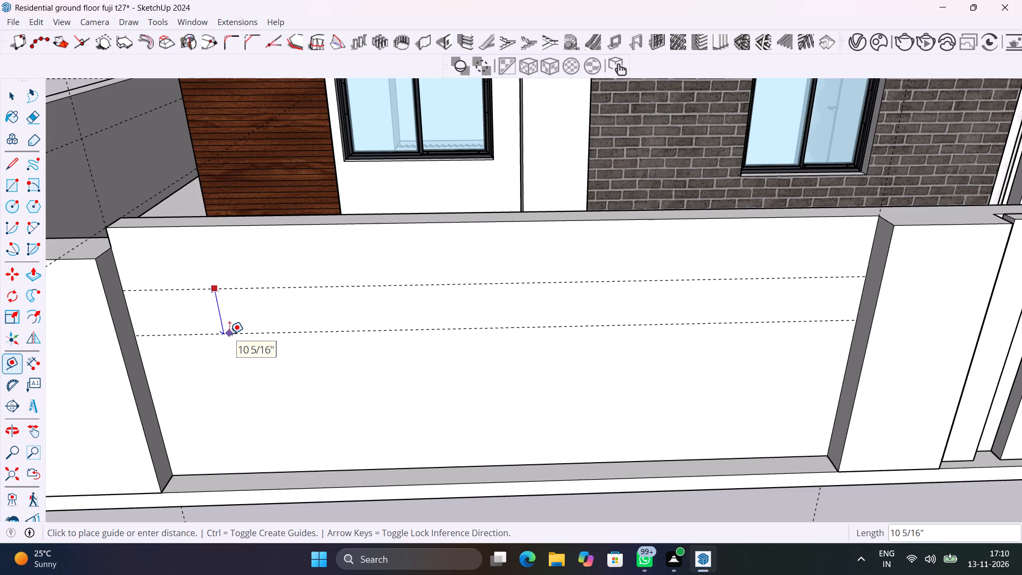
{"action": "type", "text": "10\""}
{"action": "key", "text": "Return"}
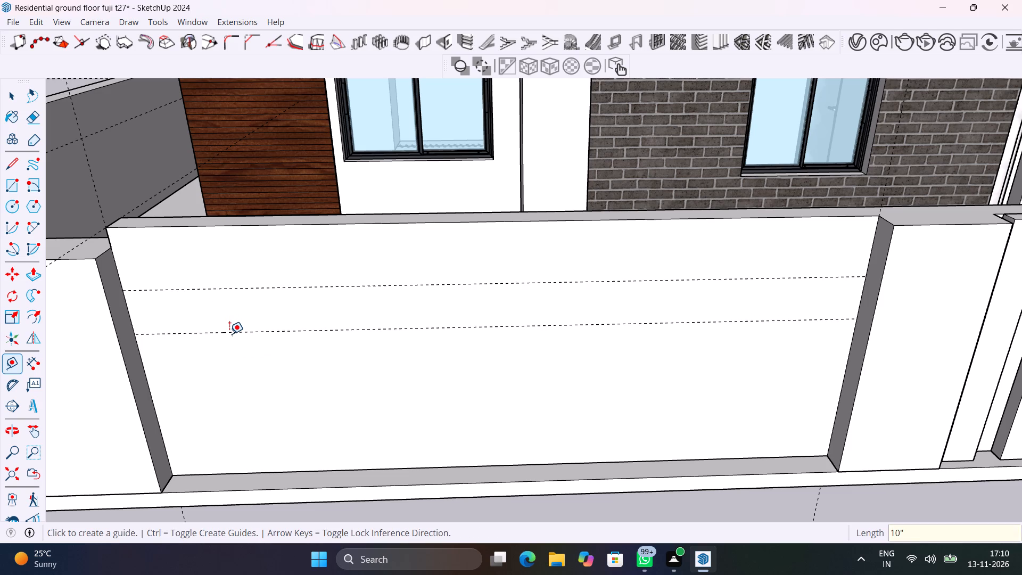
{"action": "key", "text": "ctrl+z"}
Place a second horizontal guide 9" below the first guide on the plain wall section.
{"action": "key", "text": "t"}
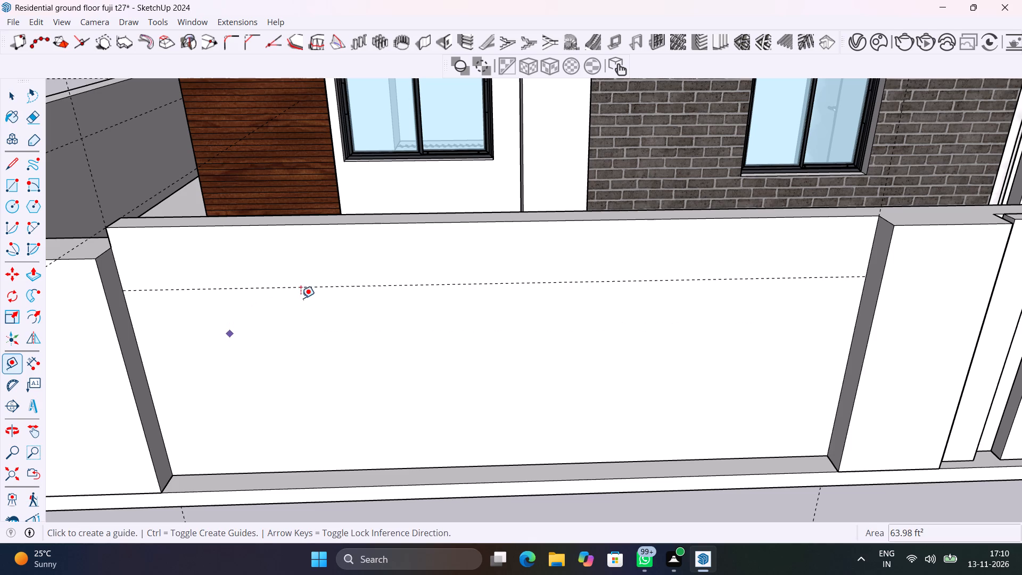
{"action": "left_click", "coordinate": [314, 287]}
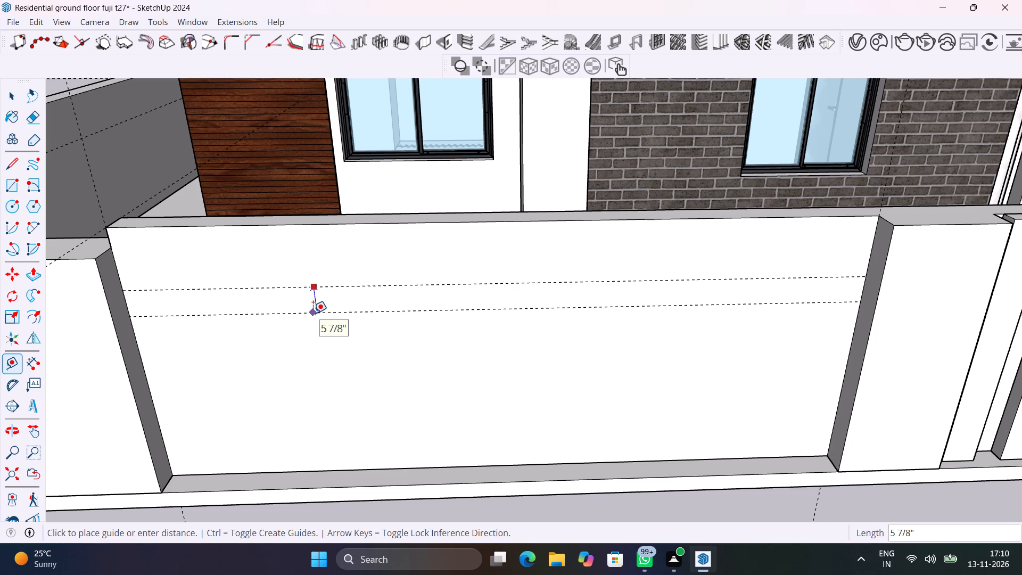
{"action": "type", "text": "9\""}
{"action": "key", "text": "Return"}
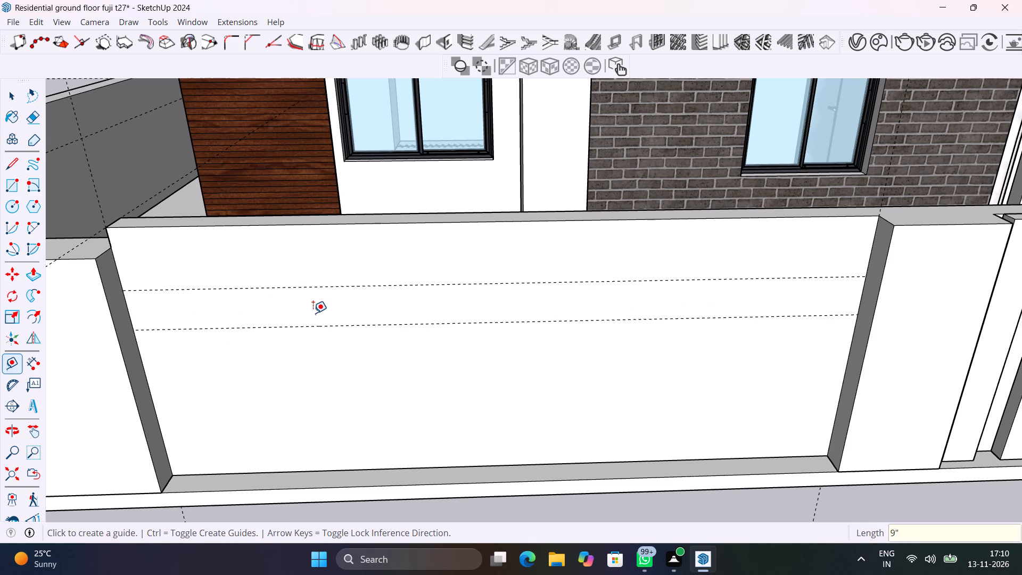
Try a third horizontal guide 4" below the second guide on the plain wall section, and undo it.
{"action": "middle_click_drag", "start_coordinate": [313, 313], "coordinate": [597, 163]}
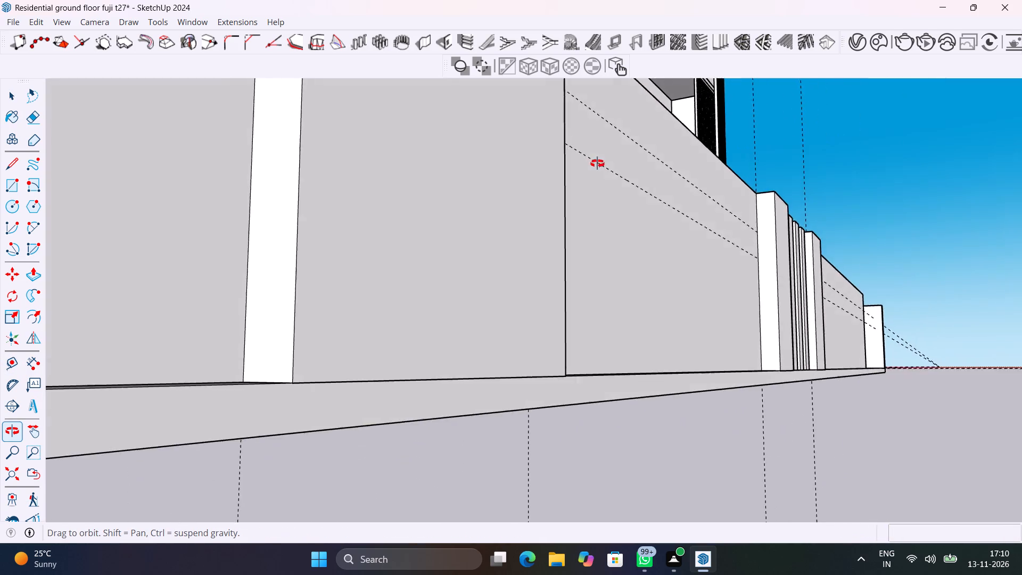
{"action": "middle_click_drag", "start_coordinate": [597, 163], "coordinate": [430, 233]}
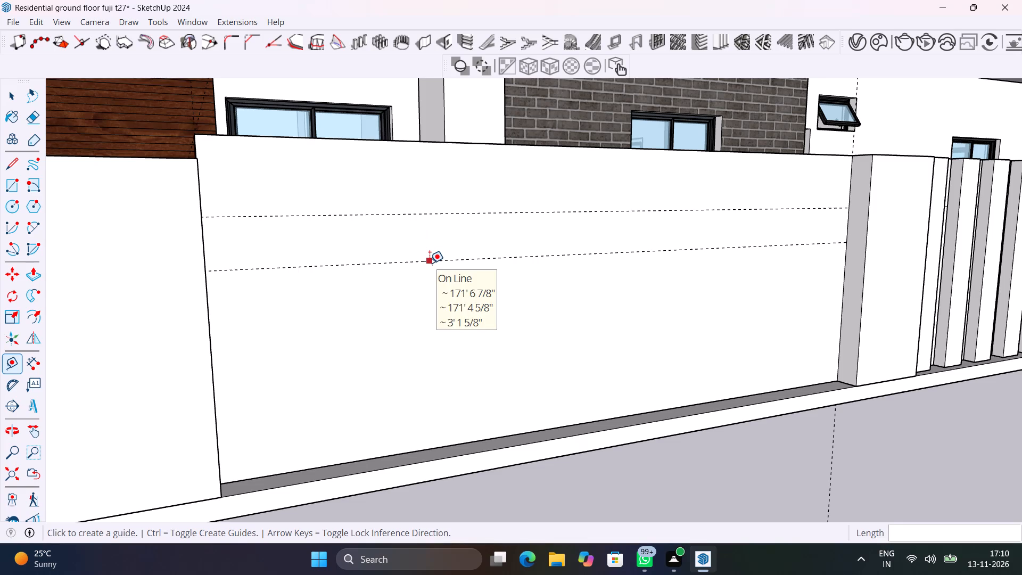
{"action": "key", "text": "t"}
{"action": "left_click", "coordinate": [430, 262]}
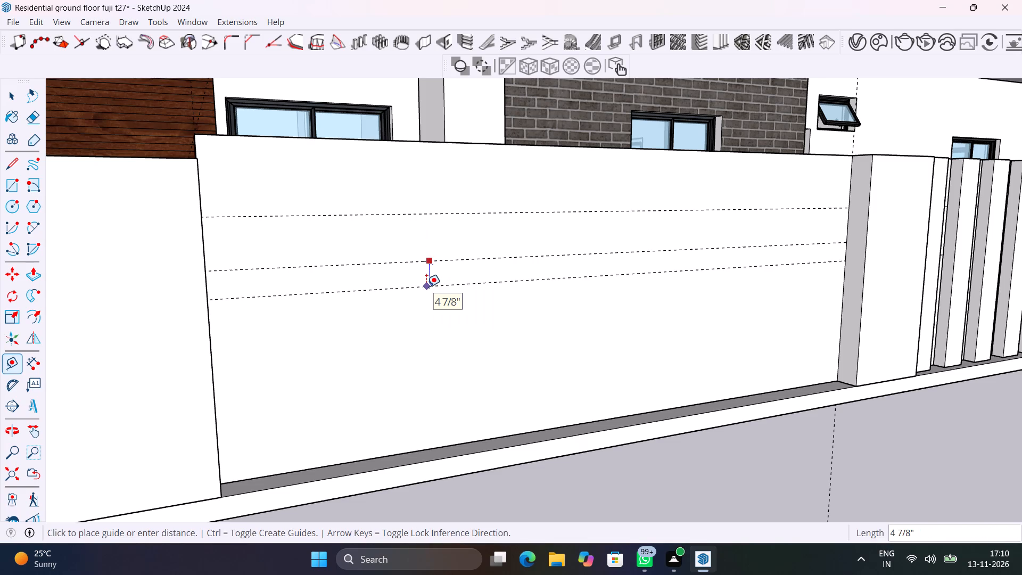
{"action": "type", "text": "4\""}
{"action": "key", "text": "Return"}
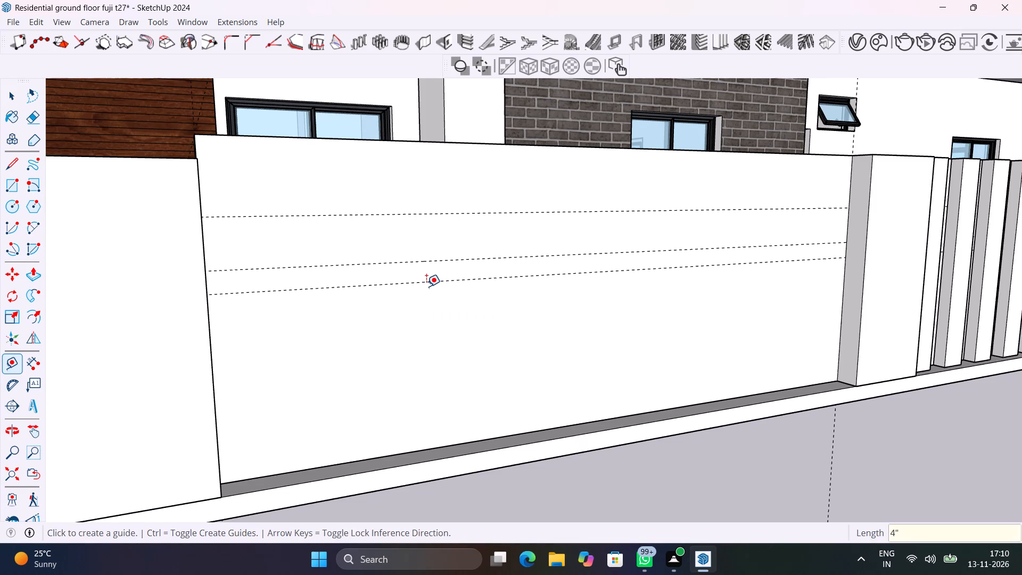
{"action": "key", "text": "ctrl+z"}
Place two more horizontal guides on the plain wall section, 6" below the second guide and 9" below that one.
{"action": "key", "text": "t"}
{"action": "left_click", "coordinate": [432, 264]}
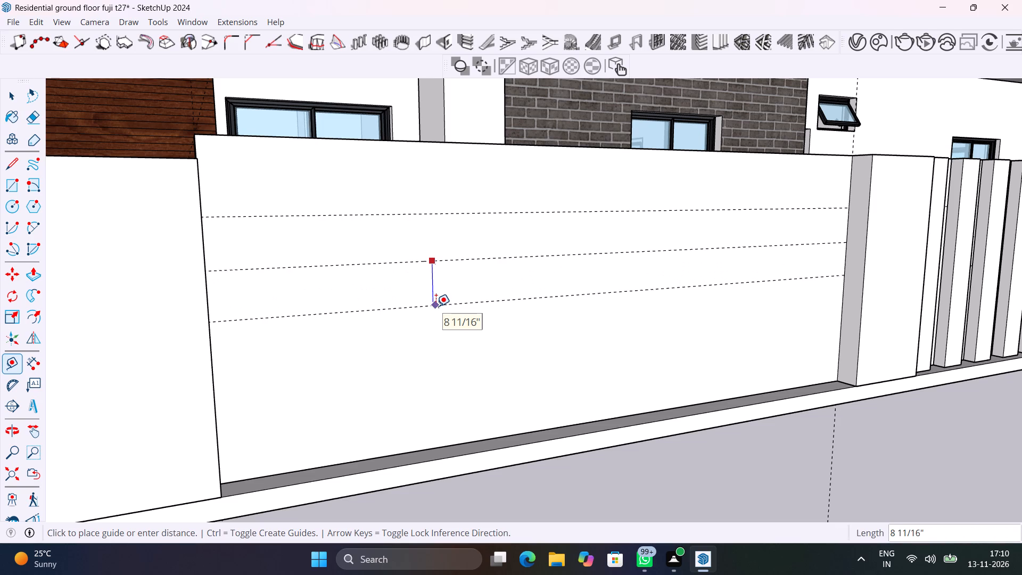
{"action": "type", "text": "6\""}
{"action": "key", "text": "Return"}
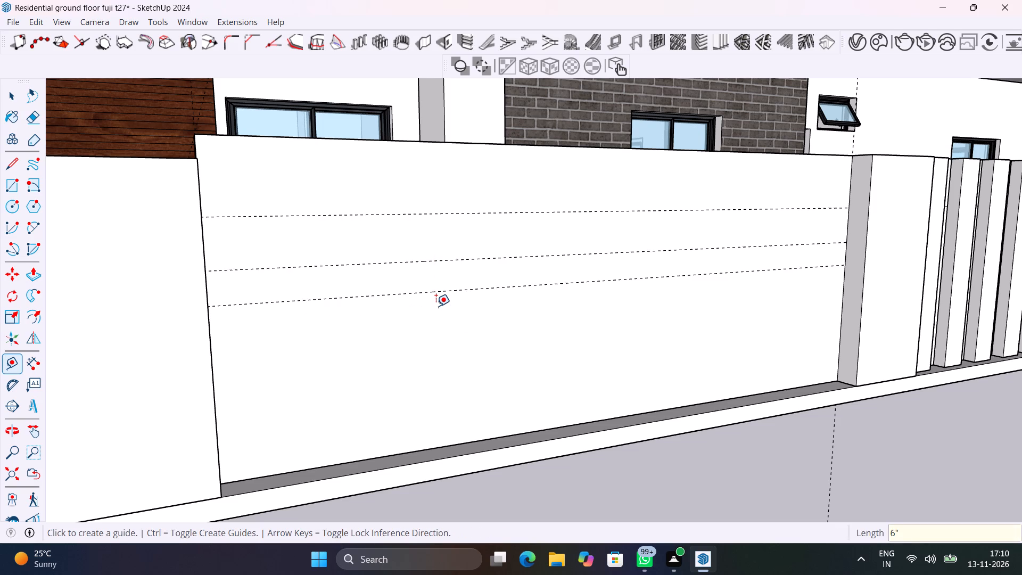
{"action": "left_click", "coordinate": [456, 289]}
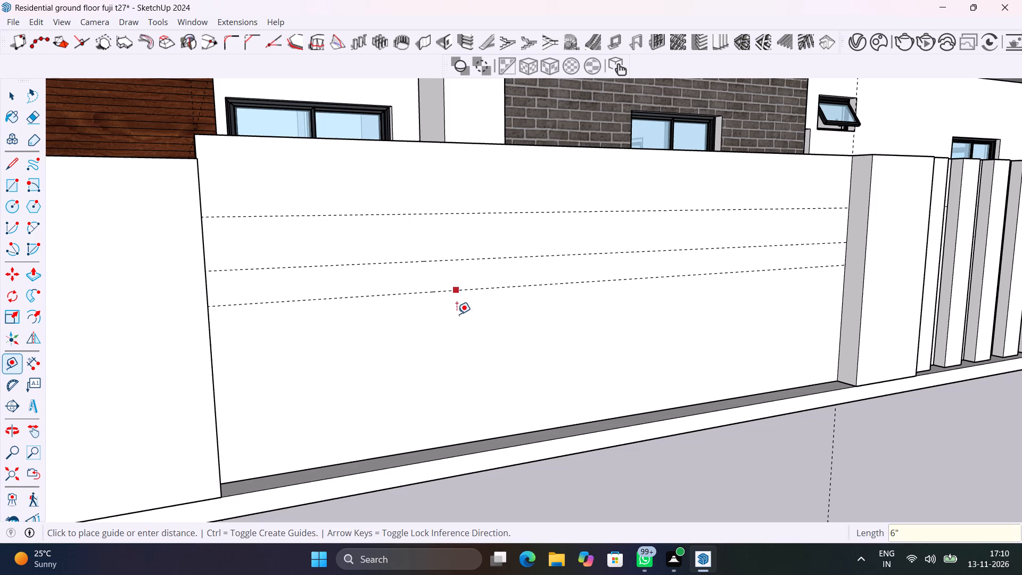
{"action": "type", "text": "9\""}
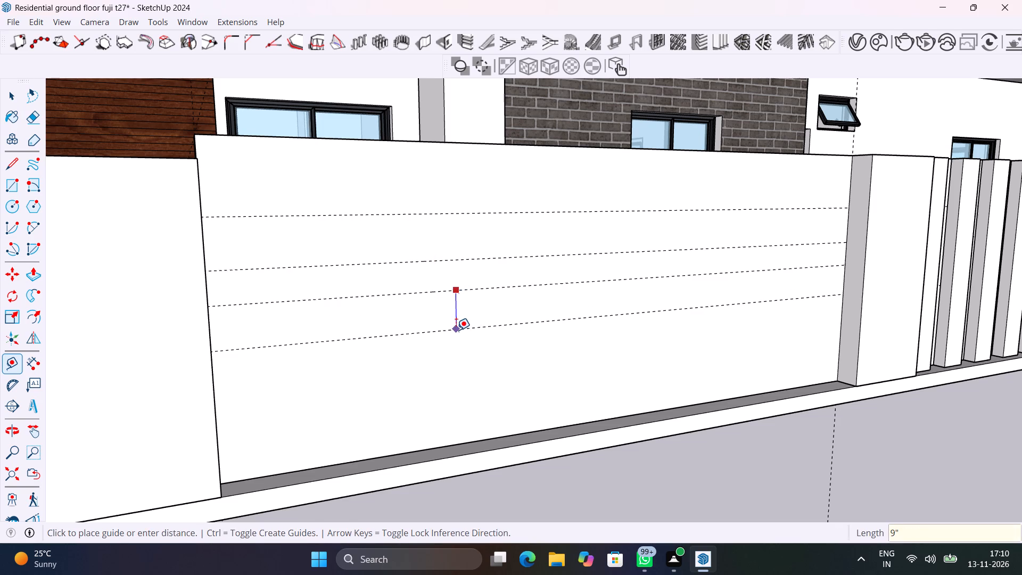
{"action": "key", "text": "Return"}
Draw a full-width rectangle between the top two guides on the wall section between the solid panel and the slatted panel.
{"action": "scroll", "coordinate": [456, 330], "scroll_direction": "down", "scroll_amount": 9}
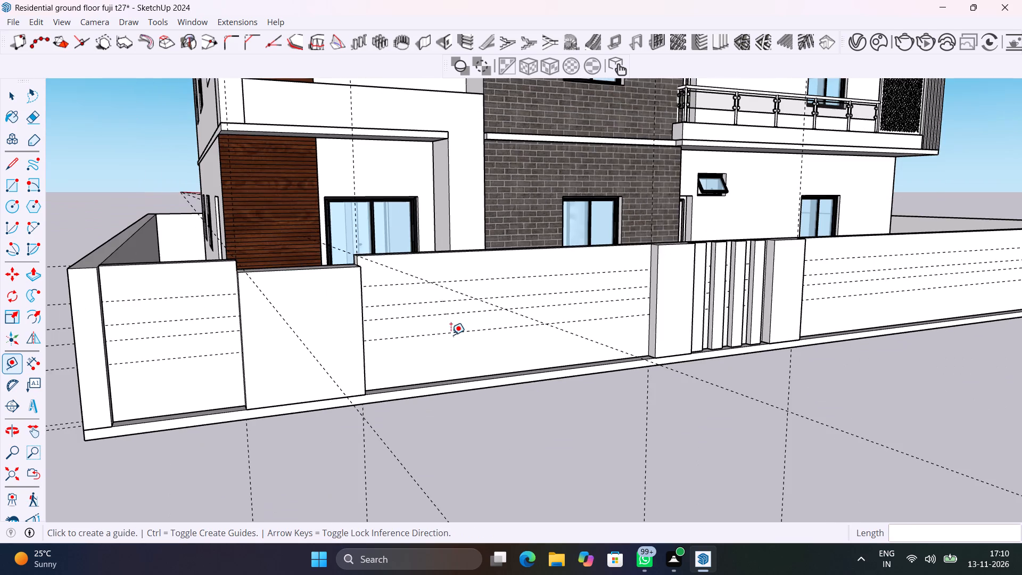
{"action": "middle_click_drag", "start_coordinate": [439, 339], "coordinate": [309, 392]}
{"action": "scroll", "coordinate": [310, 384], "scroll_direction": "down", "scroll_amount": 6}
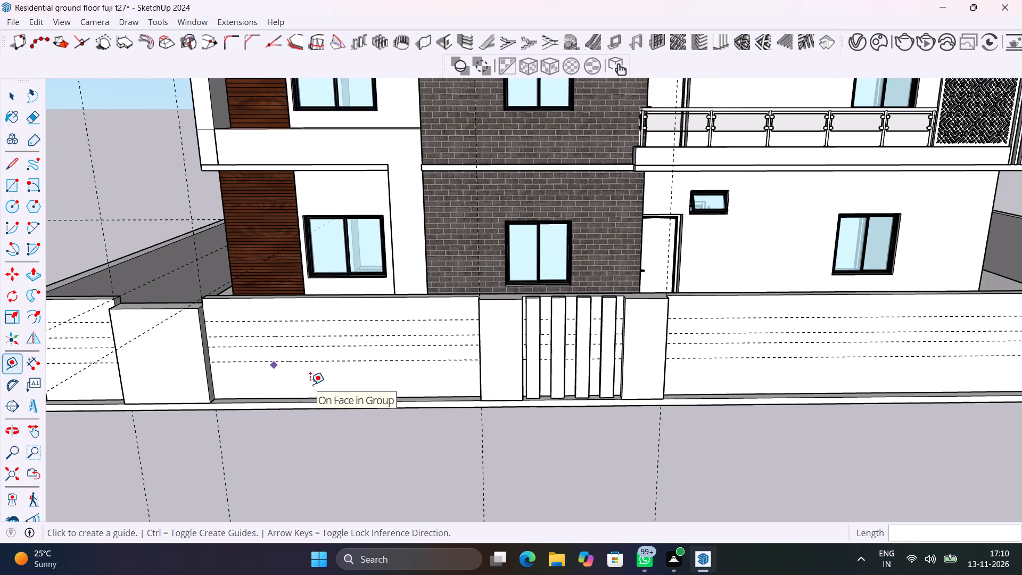
{"action": "scroll", "coordinate": [308, 356], "scroll_direction": "up", "scroll_amount": 6}
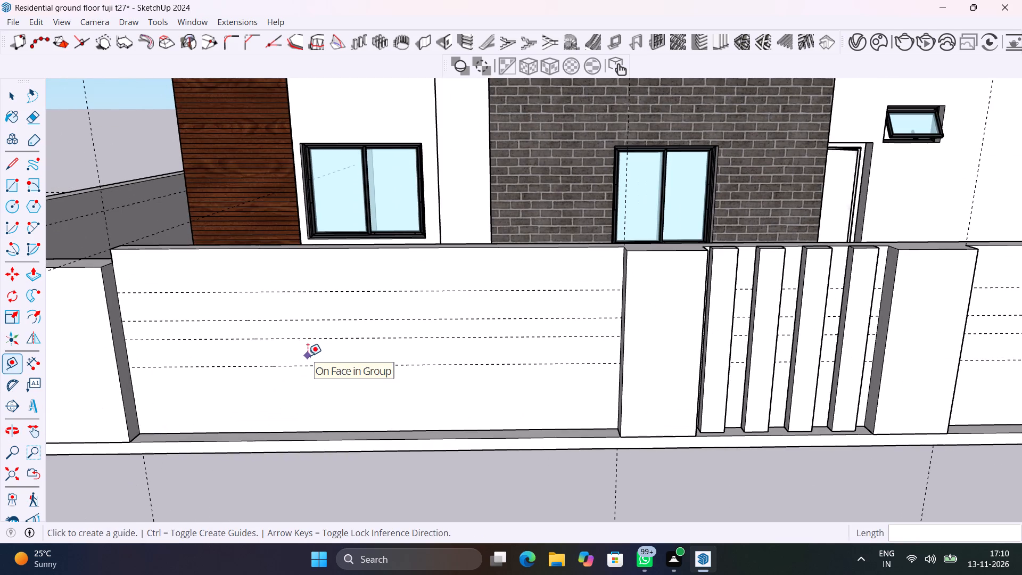
{"action": "middle_click_drag", "start_coordinate": [181, 363], "coordinate": [310, 375], "text": "shift"}
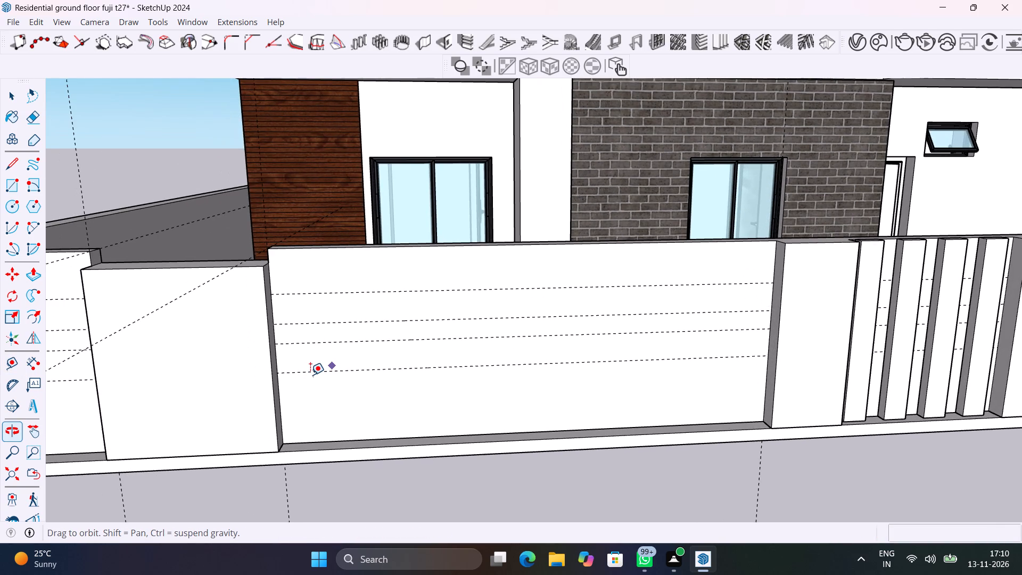
{"action": "key", "text": "space"}
{"action": "type", "text": "R"}
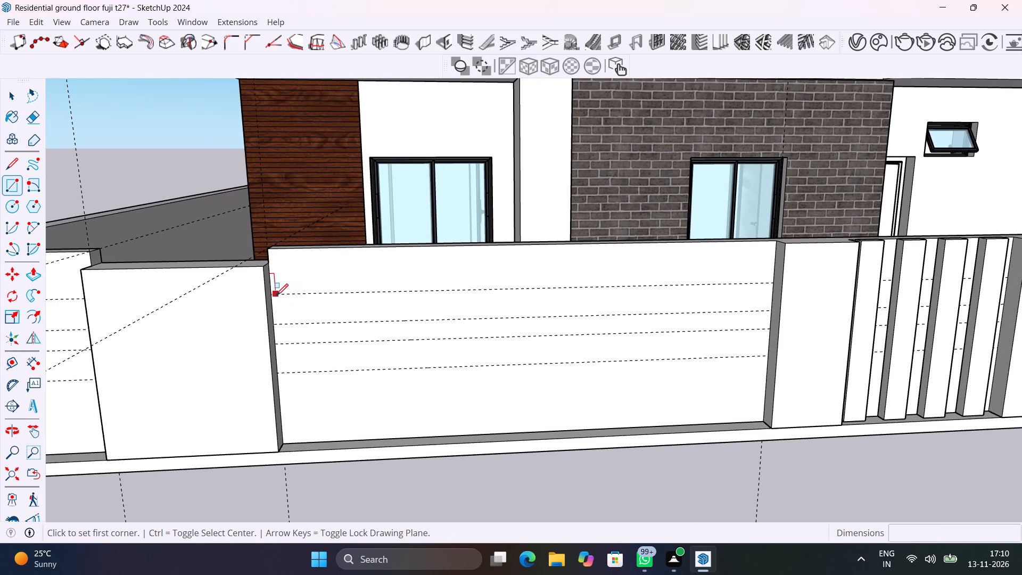
{"action": "left_click", "coordinate": [274, 294]}
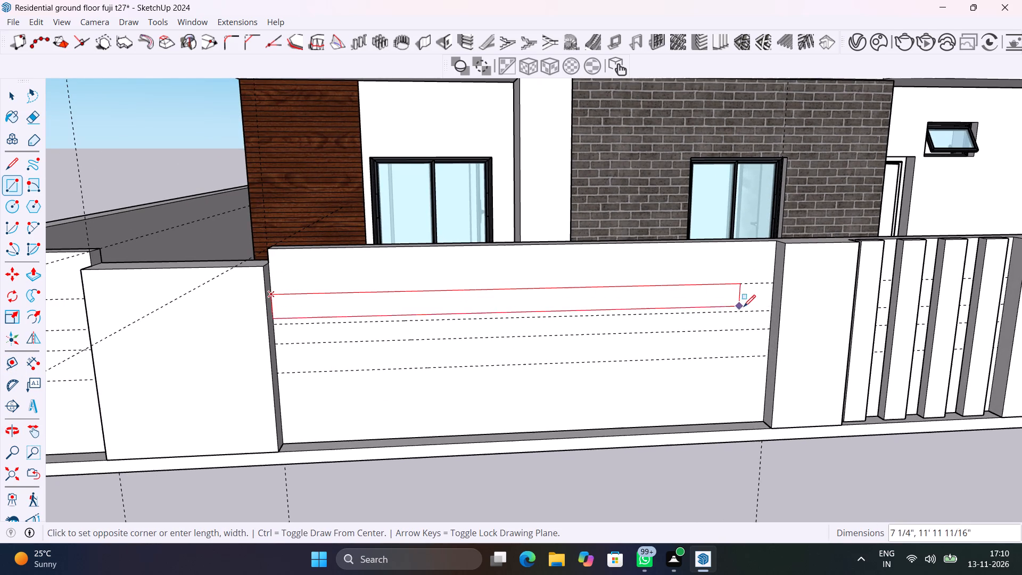
{"action": "left_click", "coordinate": [770, 310]}
{"action": "key", "text": "space"}
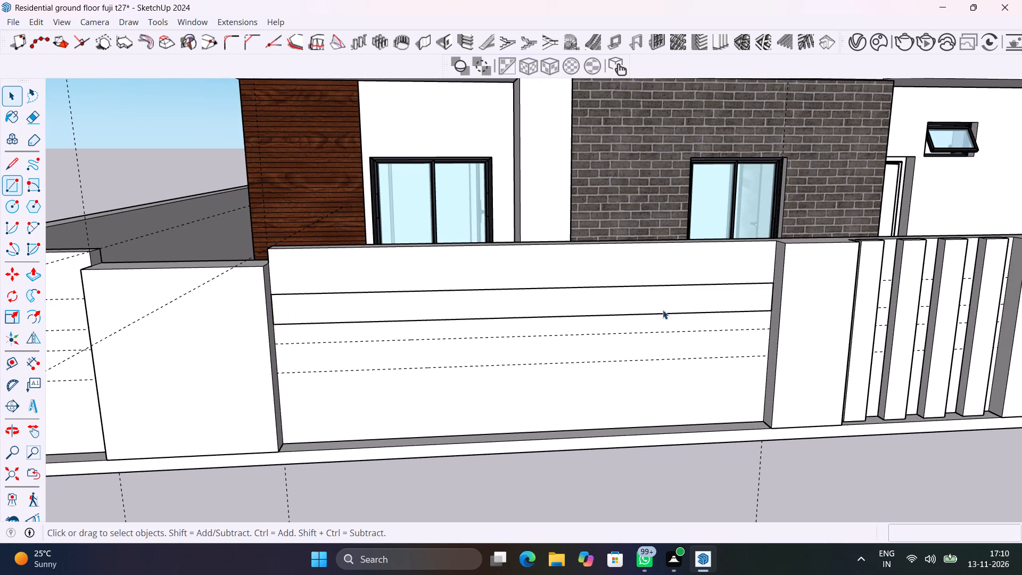
Push/Pull the rectangular band face outward 3" from the wall section.
{"action": "left_click", "coordinate": [668, 301]}
{"action": "key", "text": "p"}
{"action": "left_click", "coordinate": [668, 301]}
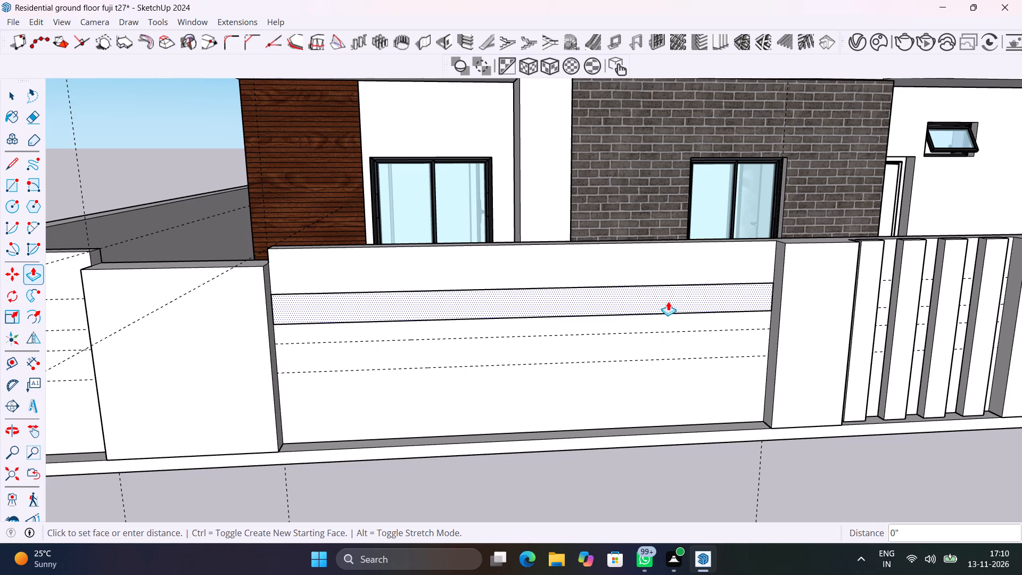
{"action": "scroll", "coordinate": [687, 298], "scroll_direction": "up", "scroll_amount": 5}
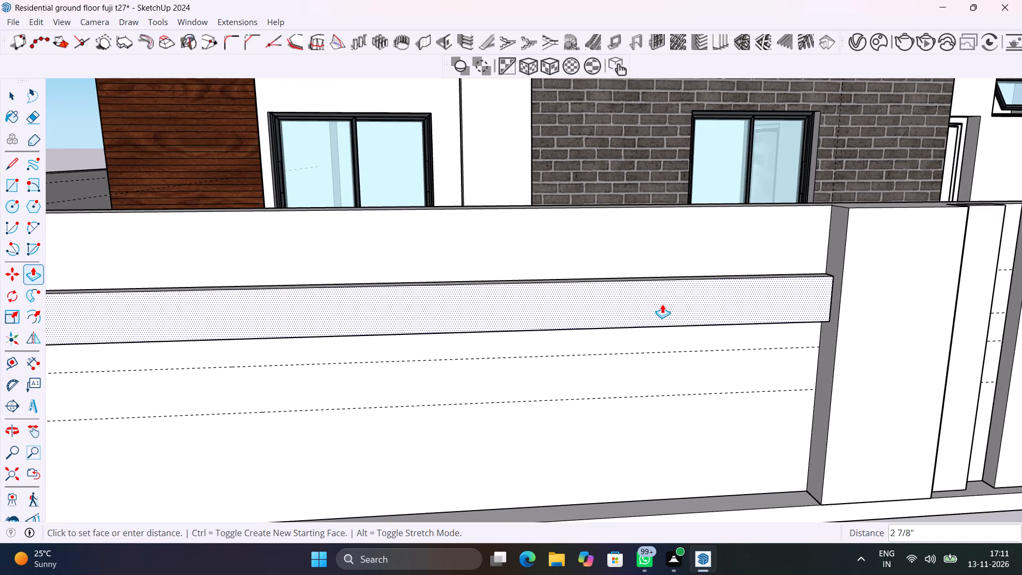
{"action": "type", "text": "3\""}
{"action": "key", "text": "Return"}
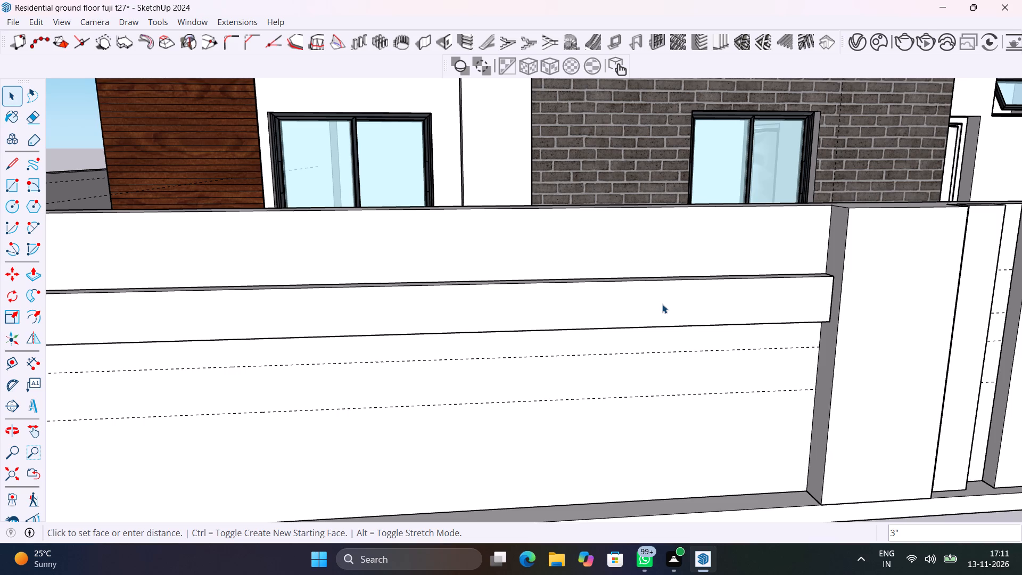
Make the whole extruded horizontal band into a group.
{"action": "key", "text": "space"}
{"action": "left_click", "coordinate": [662, 304]}
{"action": "triple_click", "coordinate": [662, 304]}
{"action": "right_click", "coordinate": [662, 304]}
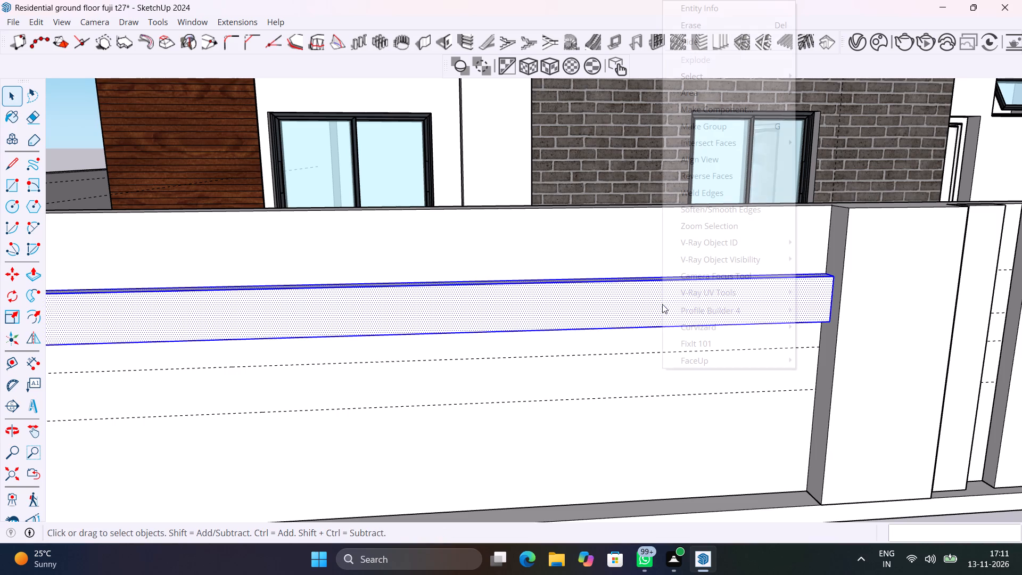
{"action": "left_click", "coordinate": [710, 133]}
{"action": "scroll", "coordinate": [635, 239], "scroll_direction": "down", "scroll_amount": 9}
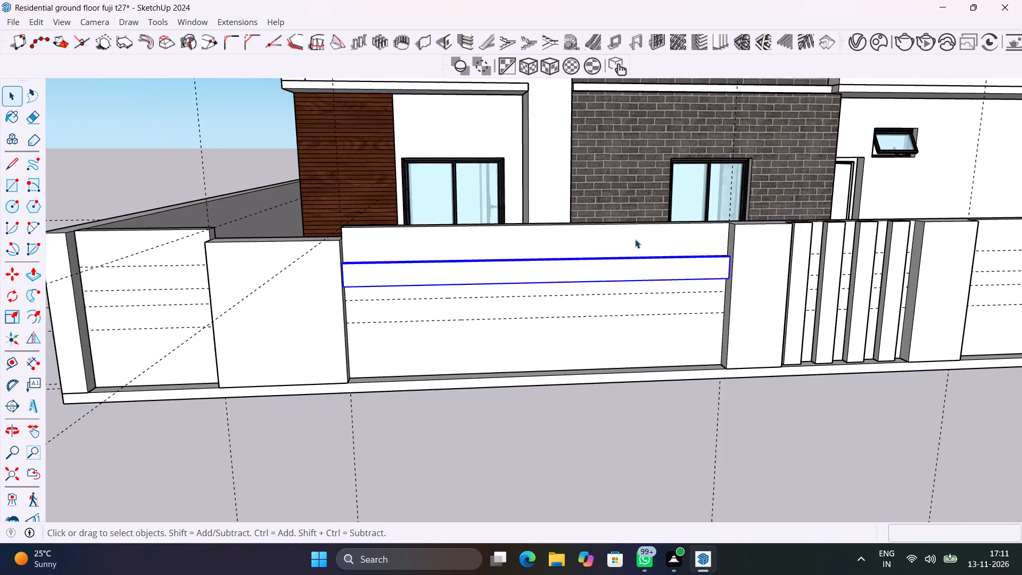
{"action": "left_click", "coordinate": [600, 433]}
Copy the band group 1' 3" straight down the wall so its bottom edge meets the lowest guide.
{"action": "scroll", "coordinate": [437, 379], "scroll_direction": "down", "scroll_amount": 1}
{"action": "middle_click_drag", "start_coordinate": [437, 379], "coordinate": [369, 410]}
{"action": "scroll", "coordinate": [299, 359], "scroll_direction": "up", "scroll_amount": 5}
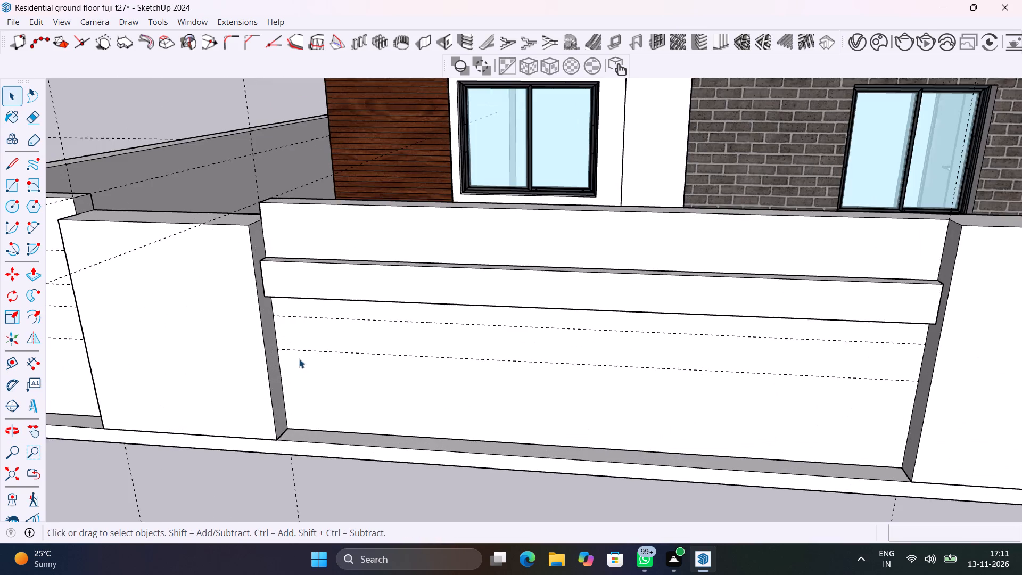
{"action": "scroll", "coordinate": [299, 359], "scroll_direction": "up", "scroll_amount": 3}
{"action": "middle_click_drag", "start_coordinate": [360, 373], "coordinate": [375, 333]}
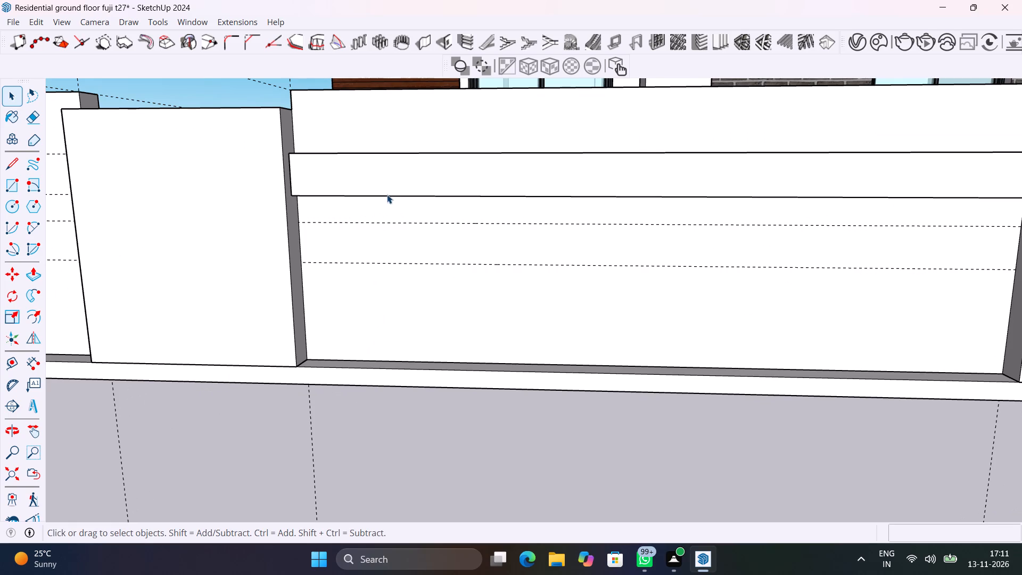
{"action": "left_click", "coordinate": [391, 191]}
{"action": "scroll", "coordinate": [387, 190], "scroll_direction": "up", "scroll_amount": 3}
{"action": "middle_click_drag", "start_coordinate": [385, 191], "coordinate": [420, 121]}
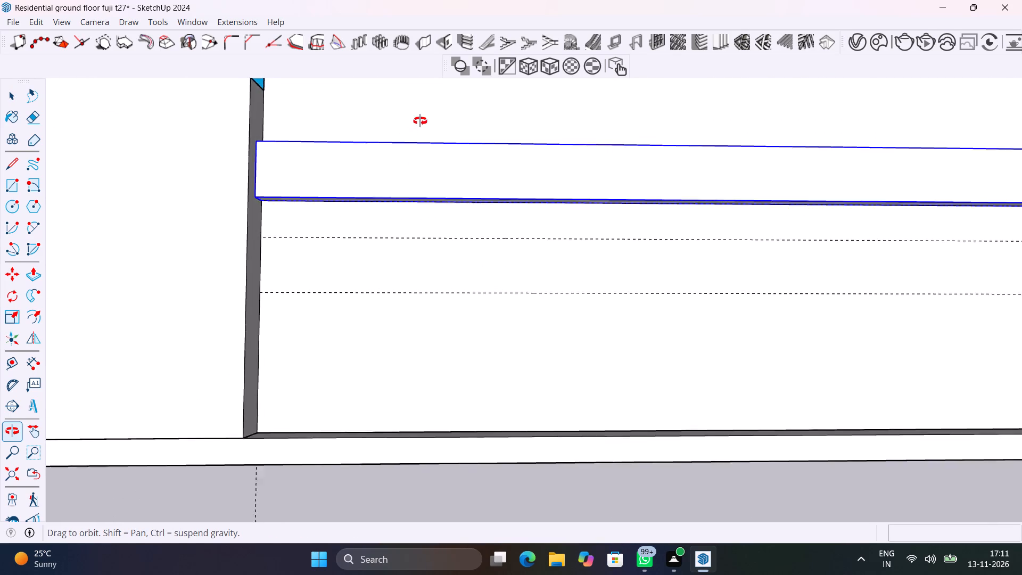
{"action": "middle_click_drag", "start_coordinate": [420, 121], "coordinate": [447, 95]}
{"action": "key", "text": "m"}
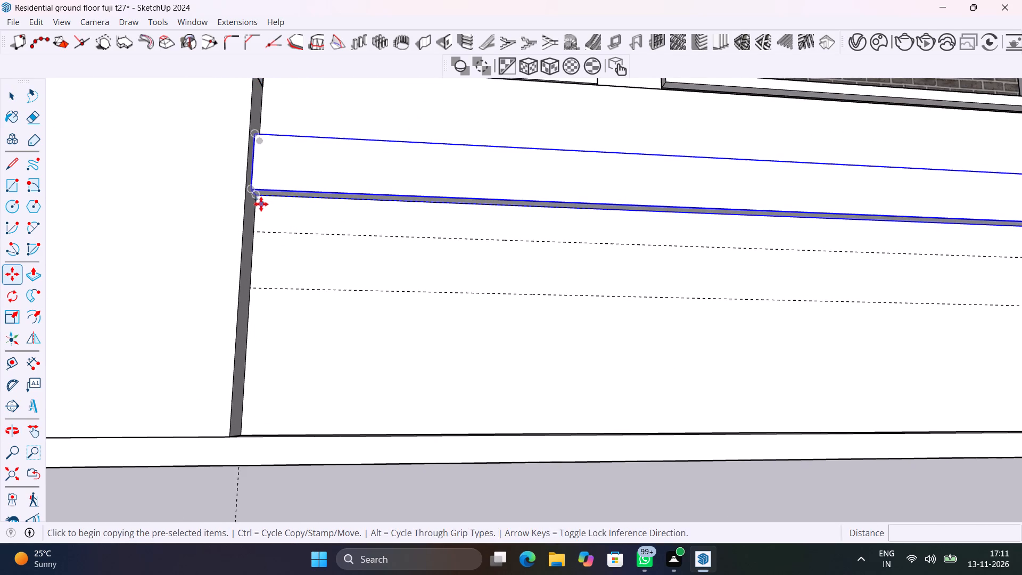
{"action": "left_click", "coordinate": [260, 203]}
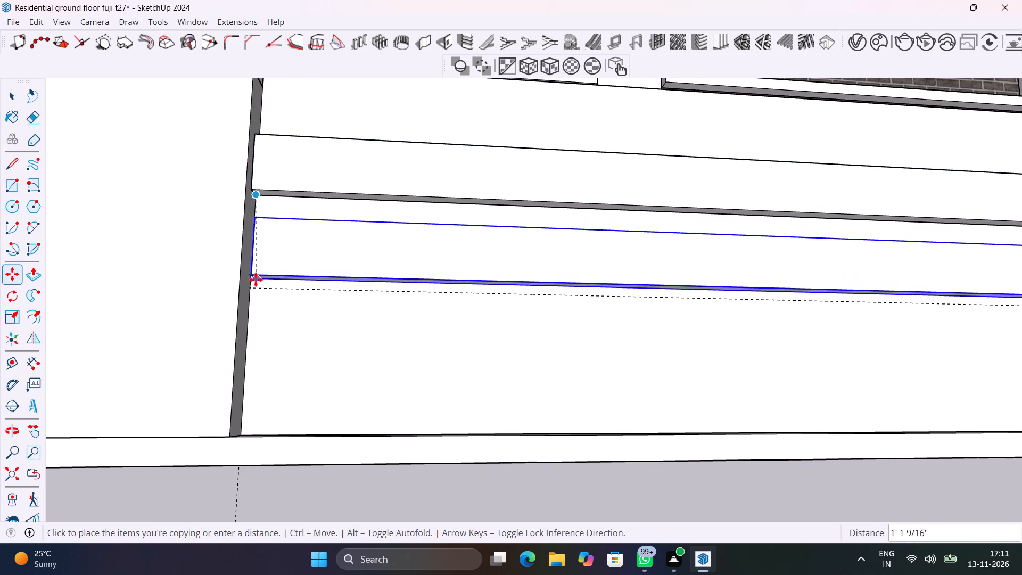
{"action": "scroll", "coordinate": [253, 289], "scroll_direction": "up", "scroll_amount": 7}
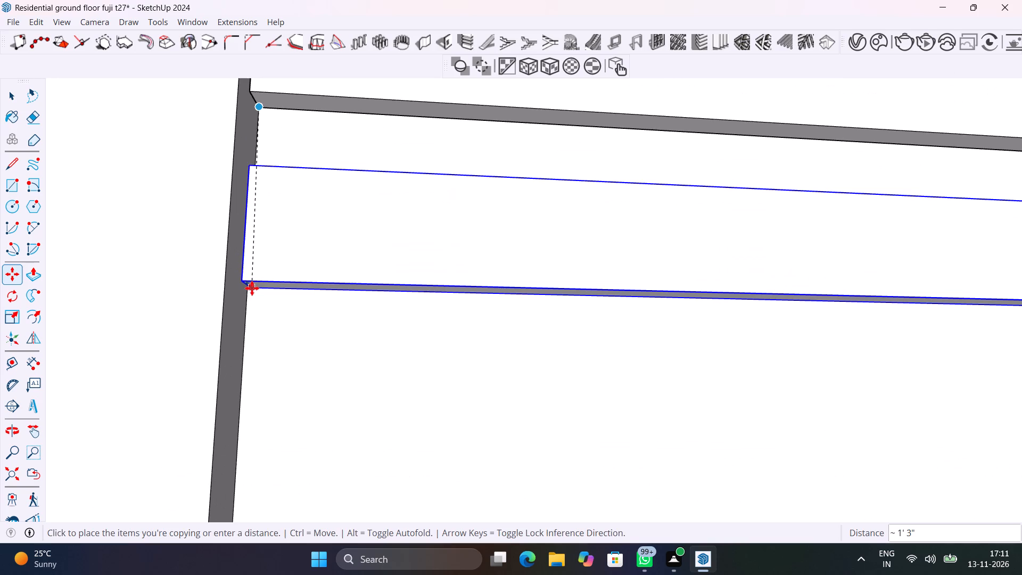
{"action": "middle_click_drag", "start_coordinate": [252, 287], "coordinate": [294, 167]}
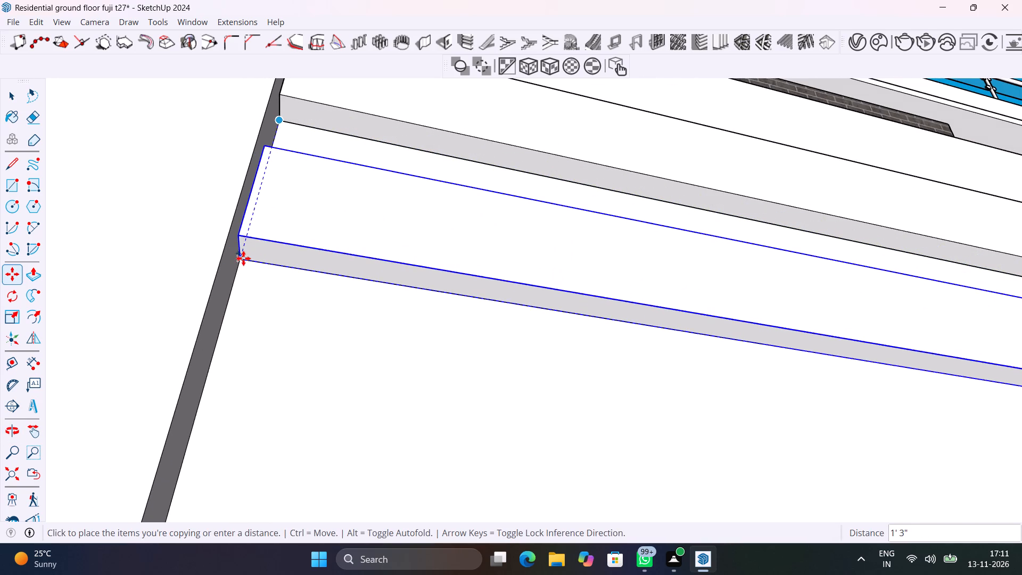
{"action": "left_click", "coordinate": [243, 258]}
{"action": "scroll", "coordinate": [312, 280], "scroll_direction": "down", "scroll_amount": 7}
{"action": "middle_click_drag", "start_coordinate": [351, 315], "coordinate": [355, 564]}
{"action": "middle_click_drag", "start_coordinate": [176, 276], "coordinate": [177, 303]}
{"action": "scroll", "coordinate": [279, 278], "scroll_direction": "down", "scroll_amount": 13}
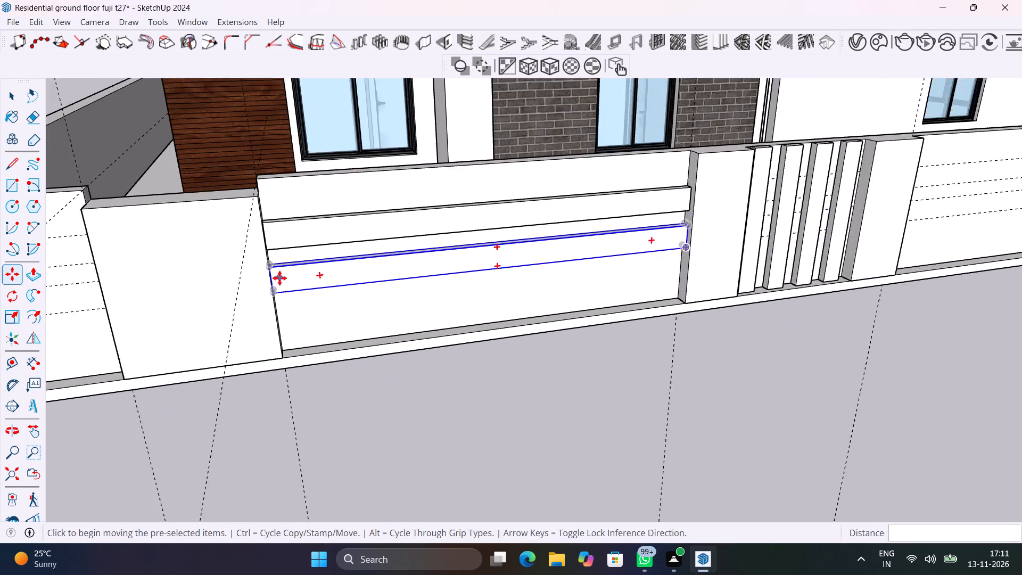
{"action": "key", "text": "space"}
{"action": "left_click", "coordinate": [615, 370]}
Draw a full-length rectangle between the top two guides on the long wall section beyond the slatted panel.
{"action": "middle_click_drag", "start_coordinate": [655, 359], "coordinate": [152, 398]}
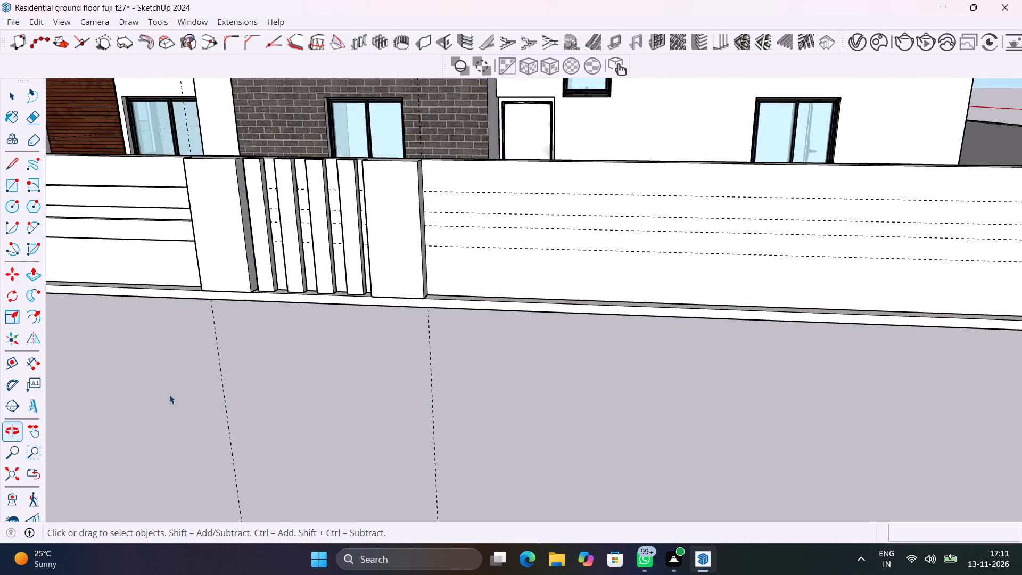
{"action": "scroll", "coordinate": [335, 365], "scroll_direction": "down", "scroll_amount": 7}
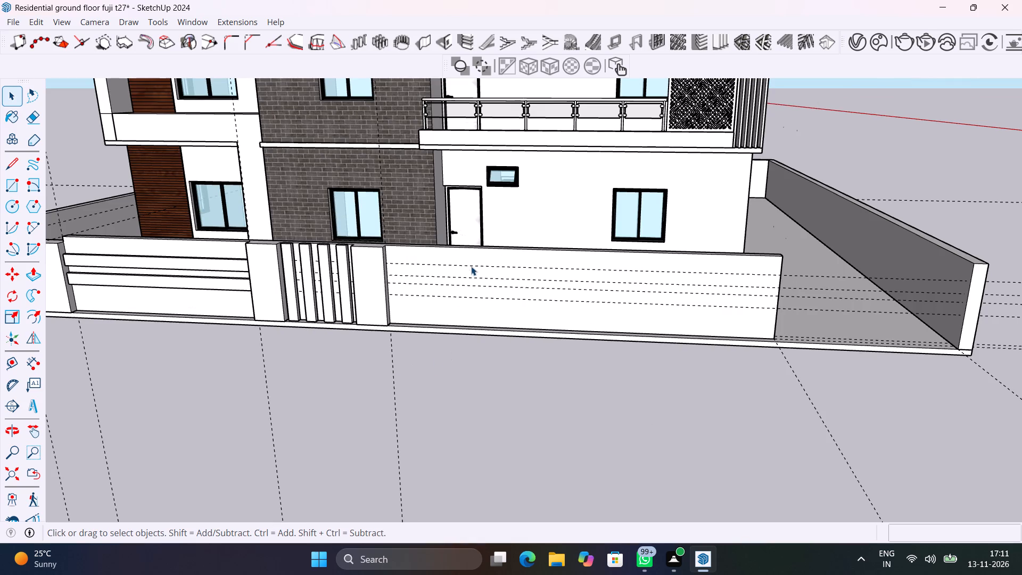
{"action": "scroll", "coordinate": [474, 269], "scroll_direction": "up", "scroll_amount": 9}
{"action": "middle_click_drag", "start_coordinate": [498, 290], "coordinate": [417, 280]}
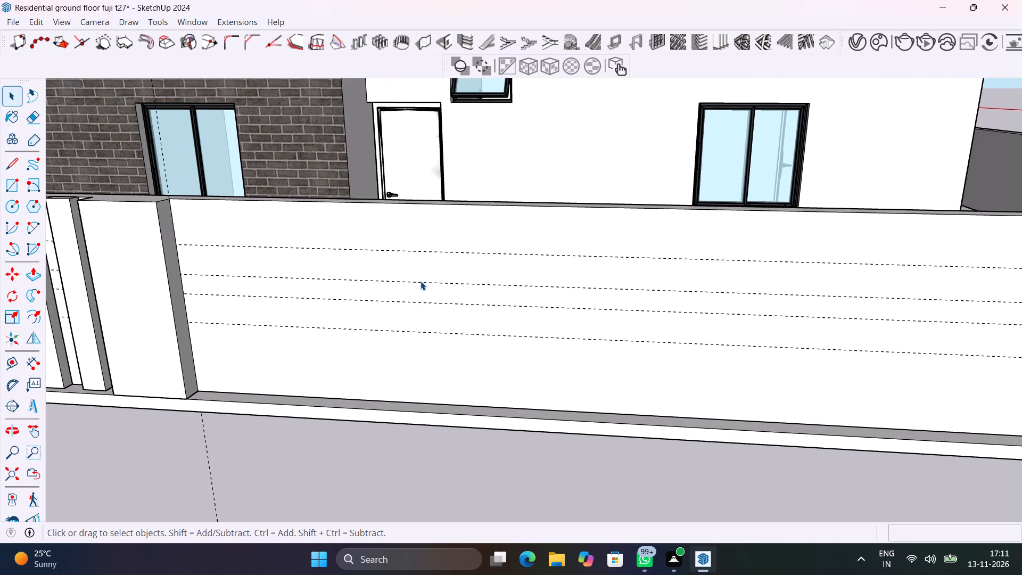
{"action": "scroll", "coordinate": [421, 281], "scroll_direction": "down", "scroll_amount": 6}
{"action": "scroll", "coordinate": [298, 267], "scroll_direction": "up", "scroll_amount": 9}
{"action": "key", "text": "r"}
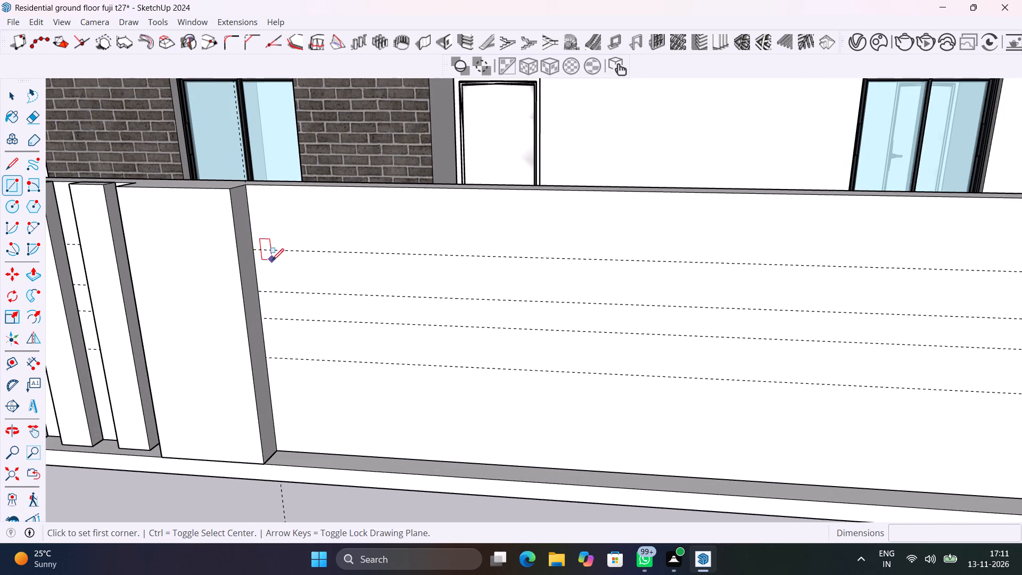
{"action": "left_click", "coordinate": [254, 249]}
{"action": "scroll", "coordinate": [374, 285], "scroll_direction": "down", "scroll_amount": 9}
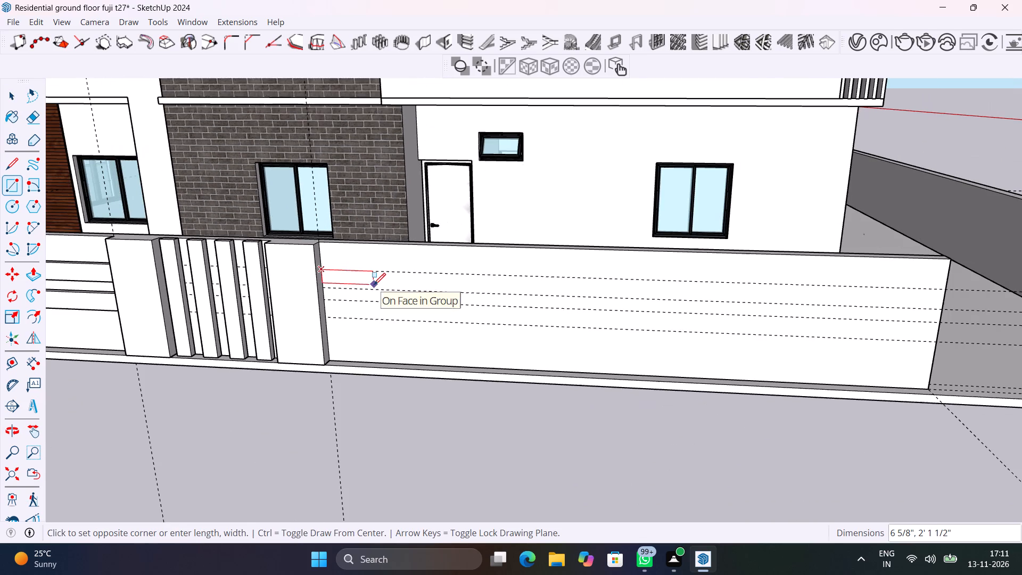
{"action": "left_click", "coordinate": [943, 311]}
{"action": "key", "text": "space"}
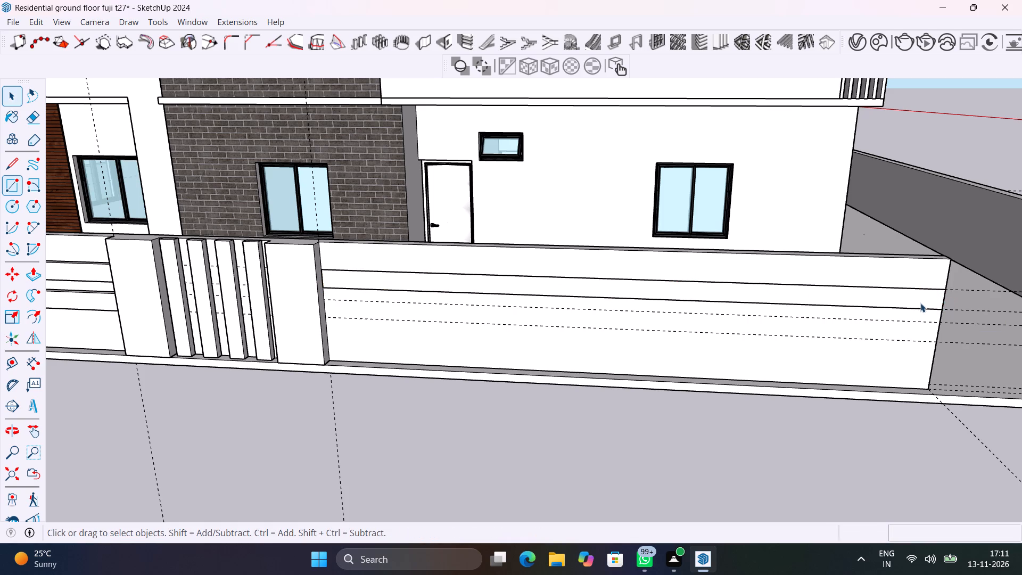
Make a group of the new rectangle's face and edges on the long wall section.
{"action": "double_click", "coordinate": [918, 298]}
{"action": "right_click", "coordinate": [918, 298]}
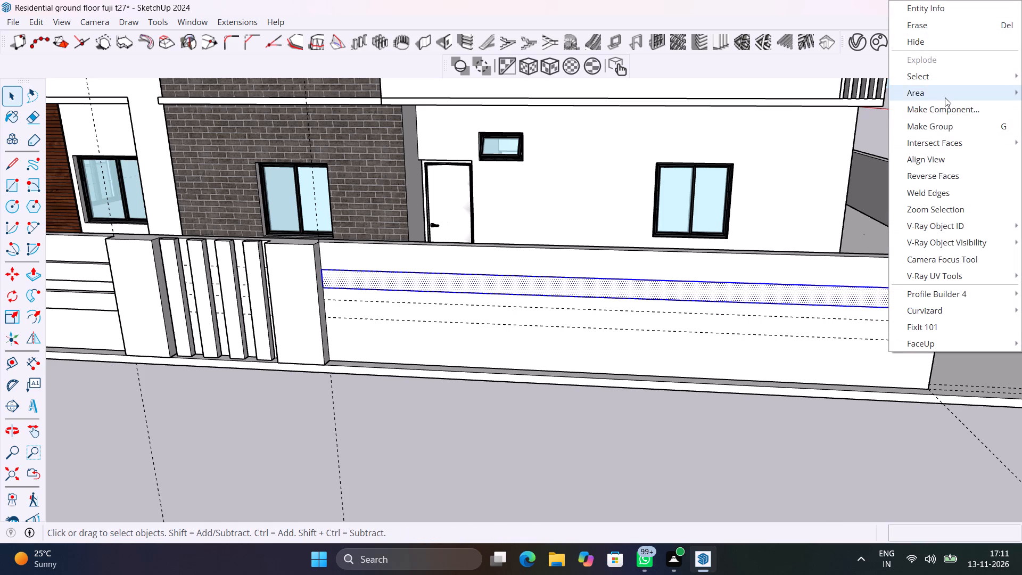
{"action": "left_click", "coordinate": [955, 123]}
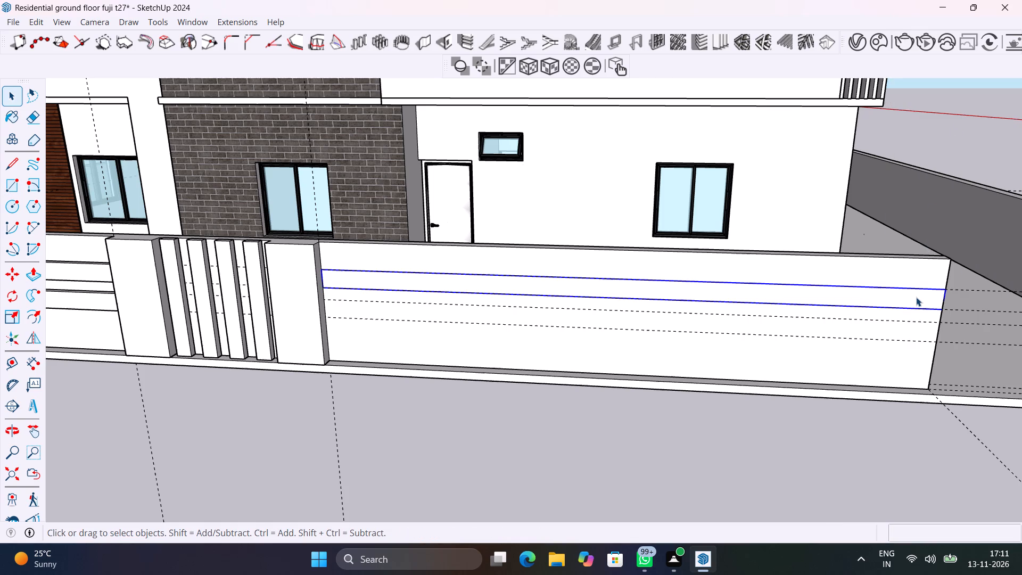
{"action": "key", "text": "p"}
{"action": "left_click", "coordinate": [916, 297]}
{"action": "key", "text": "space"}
Extrude the grouped rectangle on the long wall section outward by 3" to form a projecting horizontal band.
{"action": "scroll", "coordinate": [902, 299], "scroll_direction": "up", "scroll_amount": 4}
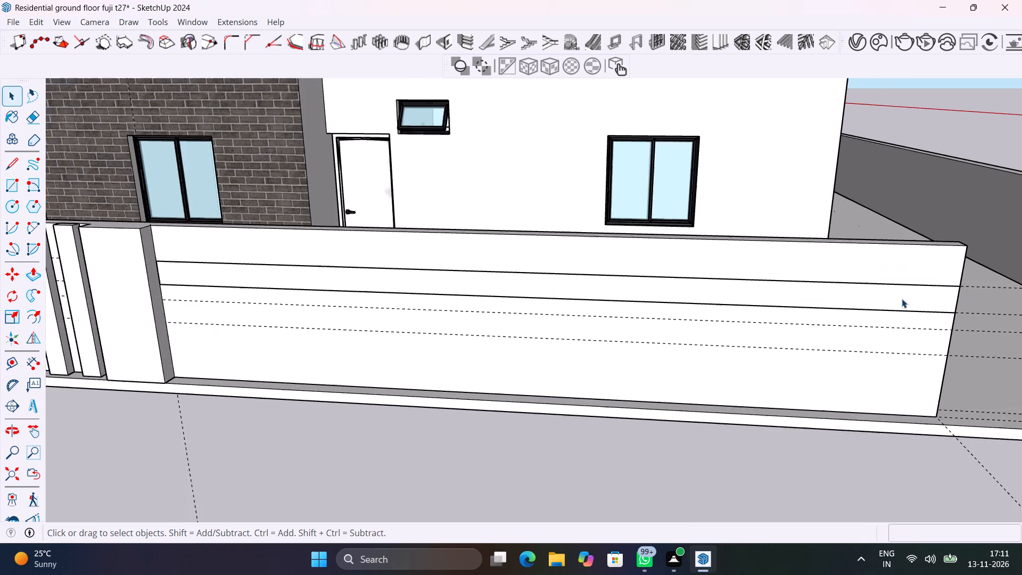
{"action": "triple_click", "coordinate": [902, 298]}
{"action": "key", "text": "p"}
{"action": "left_click", "coordinate": [902, 298]}
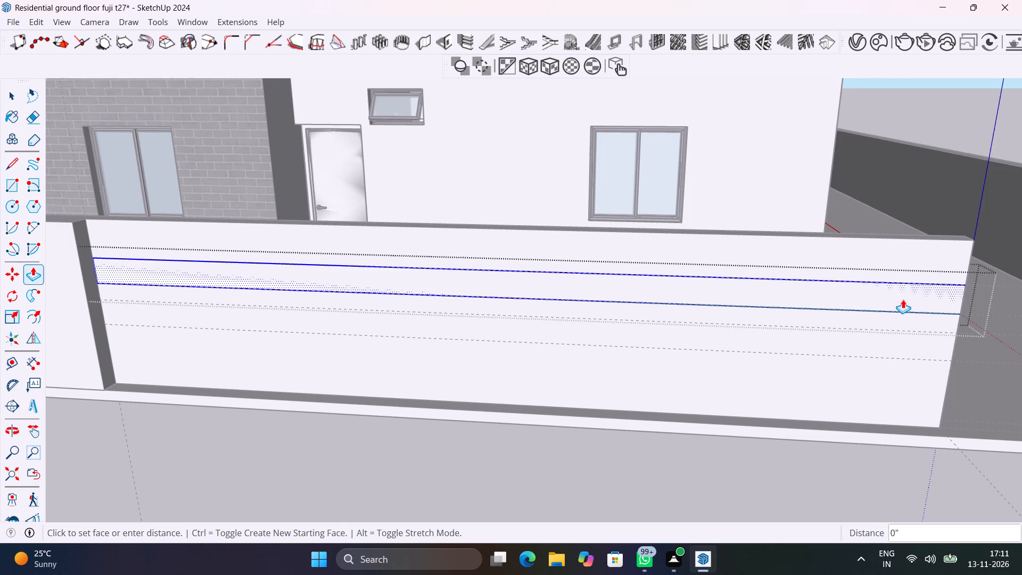
{"action": "type", "text": "3\""}
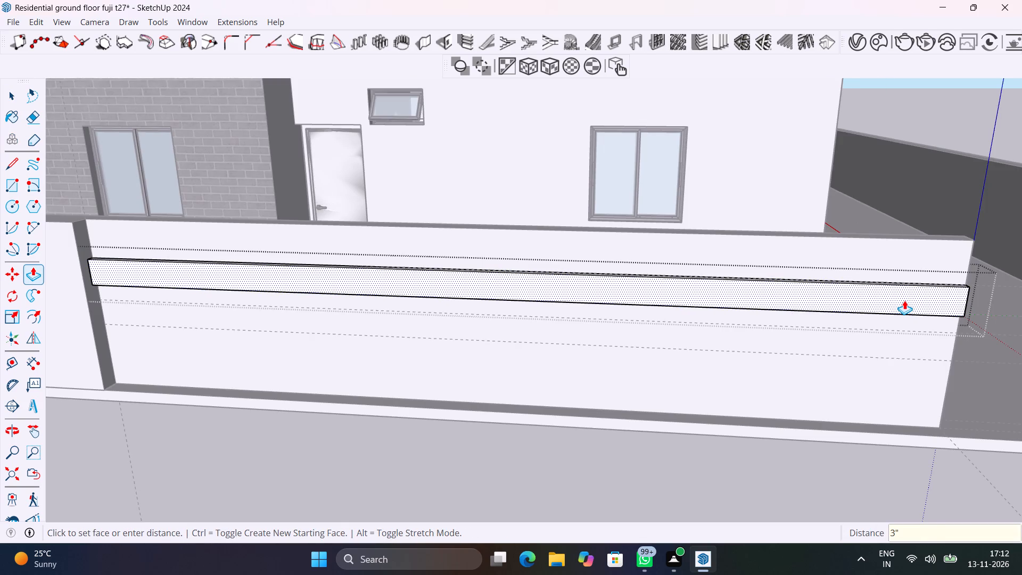
{"action": "key", "text": "Return"}
{"action": "key", "text": "space"}
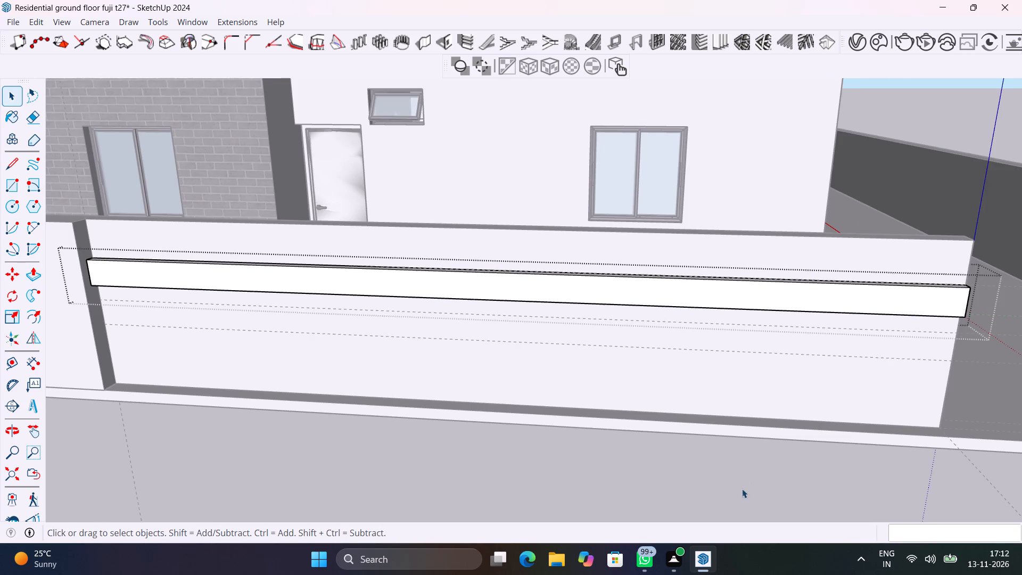
{"action": "left_click", "coordinate": [742, 491]}
Copy the long section's band group 1' 3" straight down the wall so its bottom edge meets the lowest guide.
{"action": "scroll", "coordinate": [246, 297], "scroll_direction": "up", "scroll_amount": 5}
{"action": "middle_click_drag", "start_coordinate": [246, 295], "coordinate": [576, 272], "text": "shift"}
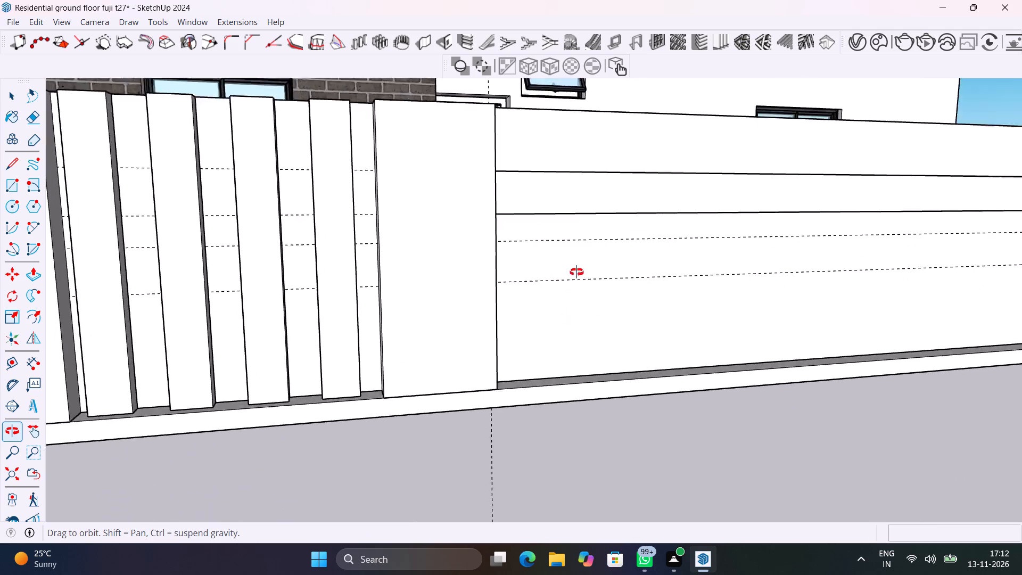
{"action": "middle_click_drag", "start_coordinate": [576, 272], "coordinate": [573, 256], "text": "shift"}
{"action": "left_click", "coordinate": [531, 140]}
{"action": "scroll", "coordinate": [531, 141], "scroll_direction": "up", "scroll_amount": 9}
{"action": "middle_click_drag", "start_coordinate": [491, 204], "coordinate": [455, 189]}
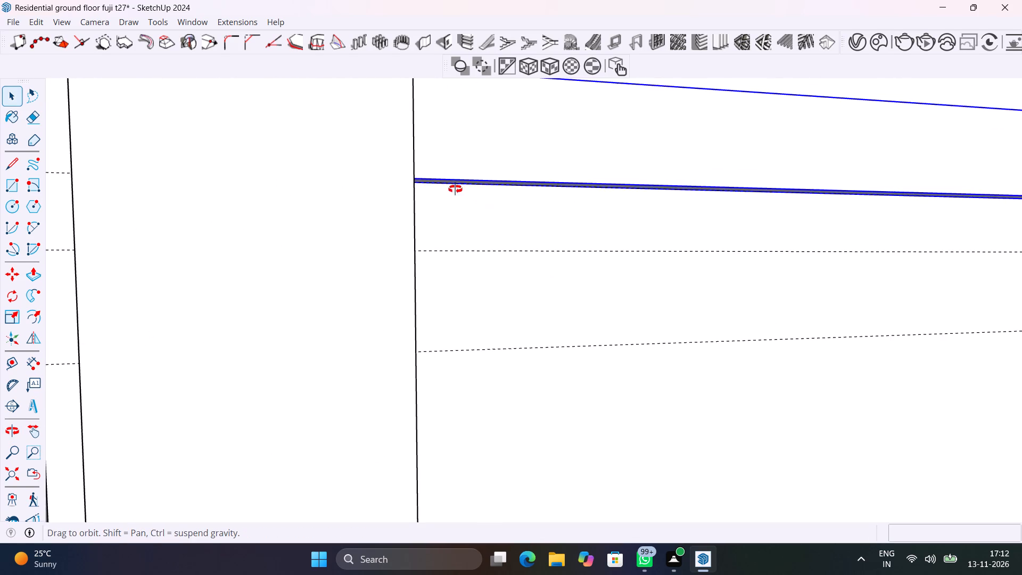
{"action": "middle_click_drag", "start_coordinate": [455, 189], "coordinate": [391, 144]}
{"action": "scroll", "coordinate": [484, 207], "scroll_direction": "up", "scroll_amount": 10}
{"action": "key", "text": "m"}
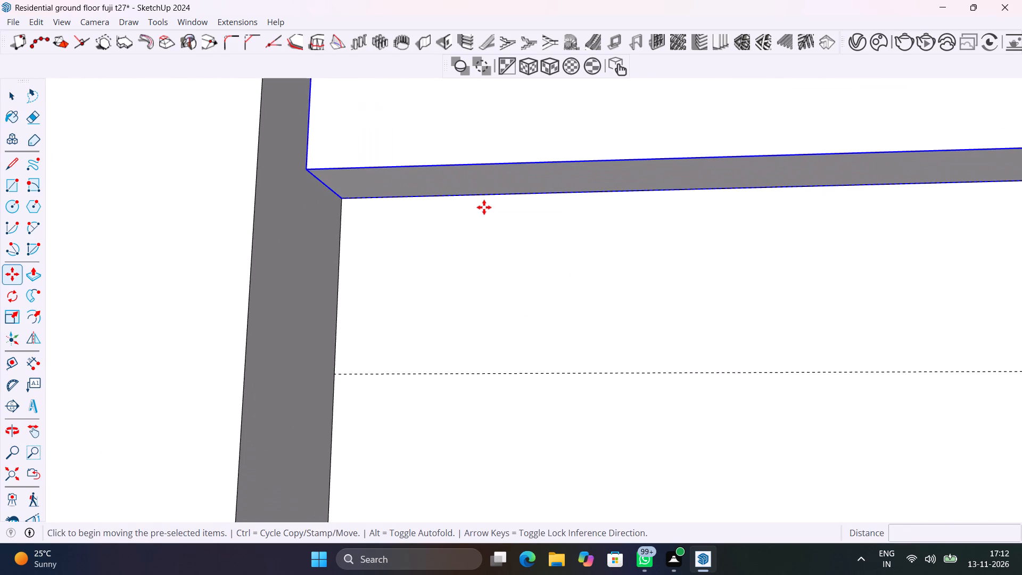
{"action": "left_click", "coordinate": [342, 203]}
{"action": "scroll", "coordinate": [372, 272], "scroll_direction": "down", "scroll_amount": 6}
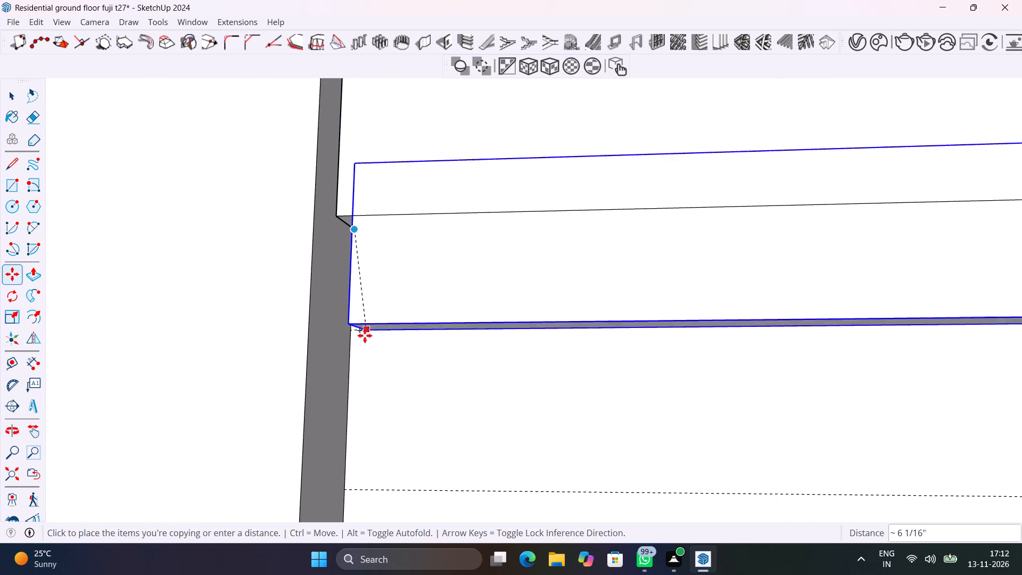
{"action": "key", "text": "Up"}
{"action": "middle_click_drag", "start_coordinate": [366, 372], "coordinate": [384, 235]}
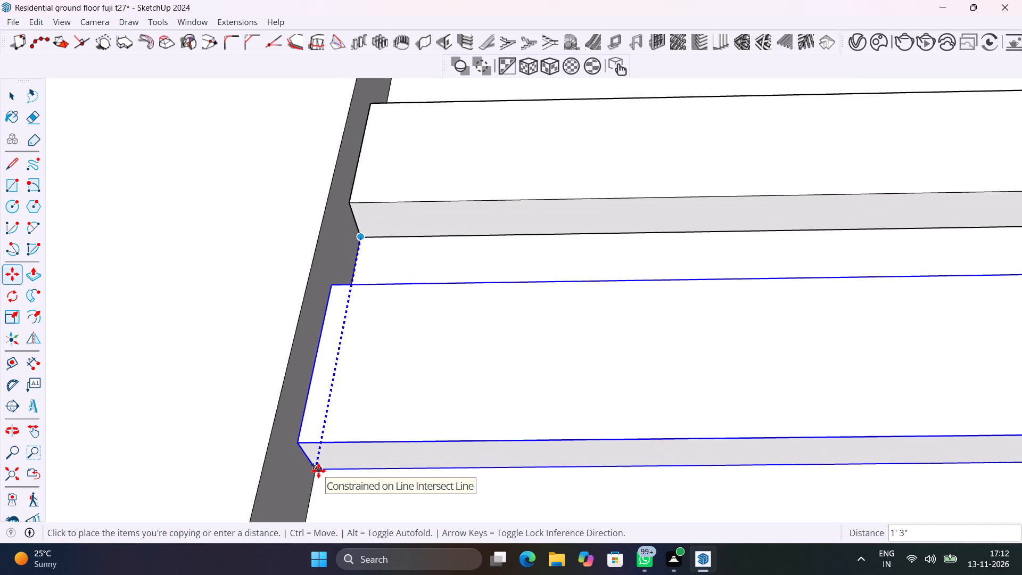
{"action": "left_click", "coordinate": [318, 471]}
{"action": "scroll", "coordinate": [375, 407], "scroll_direction": "down", "scroll_amount": 20}
{"action": "scroll", "coordinate": [375, 407], "scroll_direction": "down", "scroll_amount": 2}
{"action": "key", "text": "space"}
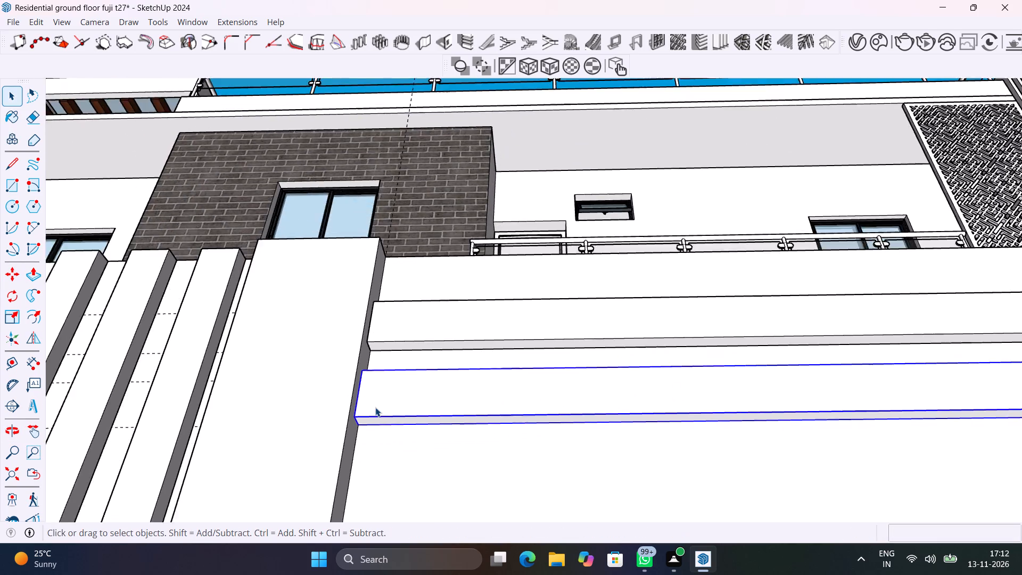
{"action": "scroll", "coordinate": [375, 407], "scroll_direction": "down", "scroll_amount": 20}
{"action": "scroll", "coordinate": [375, 407], "scroll_direction": "down", "scroll_amount": 3}
{"action": "middle_click_drag", "start_coordinate": [392, 407], "coordinate": [431, 497]}
{"action": "left_click", "coordinate": [889, 270]}
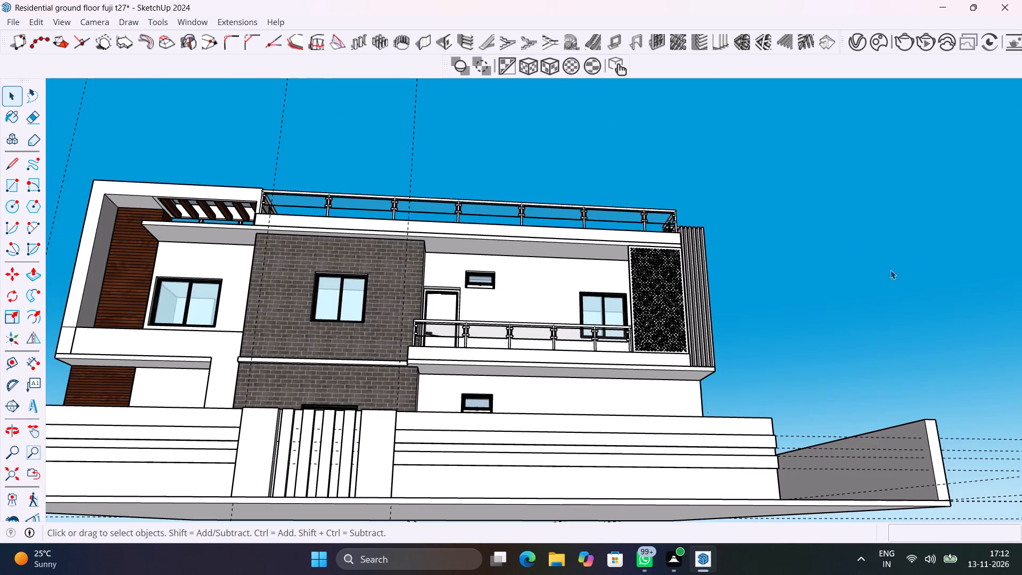
Save the model with the front boundary wall bands in place.
{"action": "middle_click_drag", "start_coordinate": [705, 311], "coordinate": [609, 437], "text": "shift"}
{"action": "scroll", "coordinate": [564, 230], "scroll_direction": "down", "scroll_amount": 6}
{"action": "middle_click_drag", "start_coordinate": [597, 331], "coordinate": [673, 220], "text": "shift"}
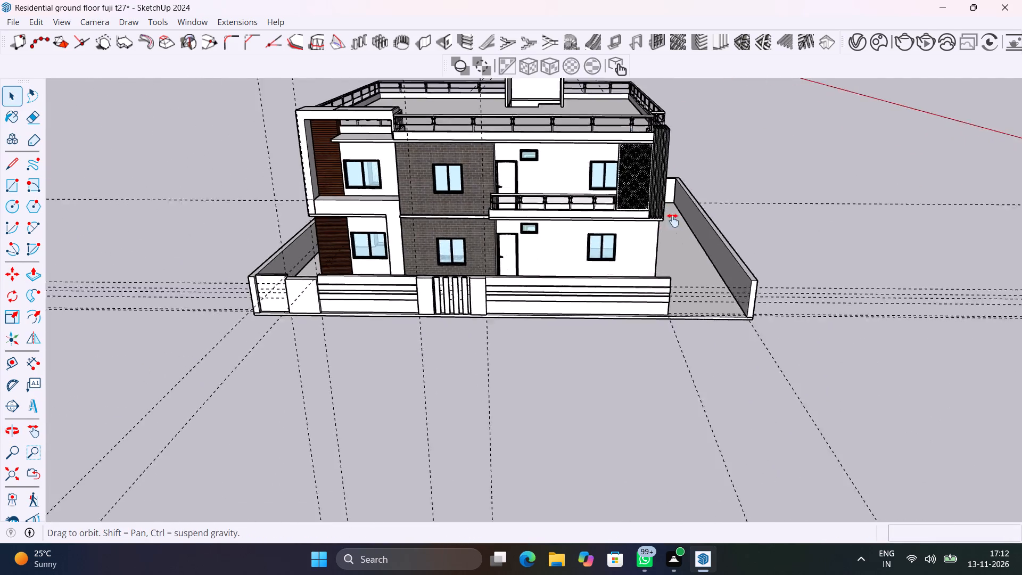
{"action": "middle_click_drag", "start_coordinate": [673, 220], "coordinate": [689, 245], "text": "shift"}
{"action": "key", "text": "ctrl+s"}
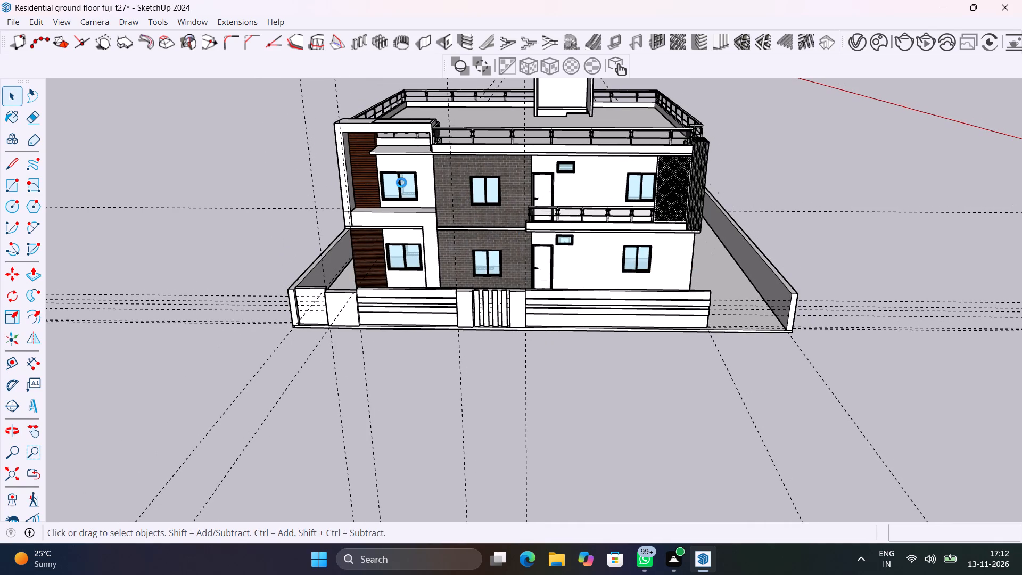
Delete all construction guides from the model.
{"action": "left_click", "coordinate": [37, 23]}
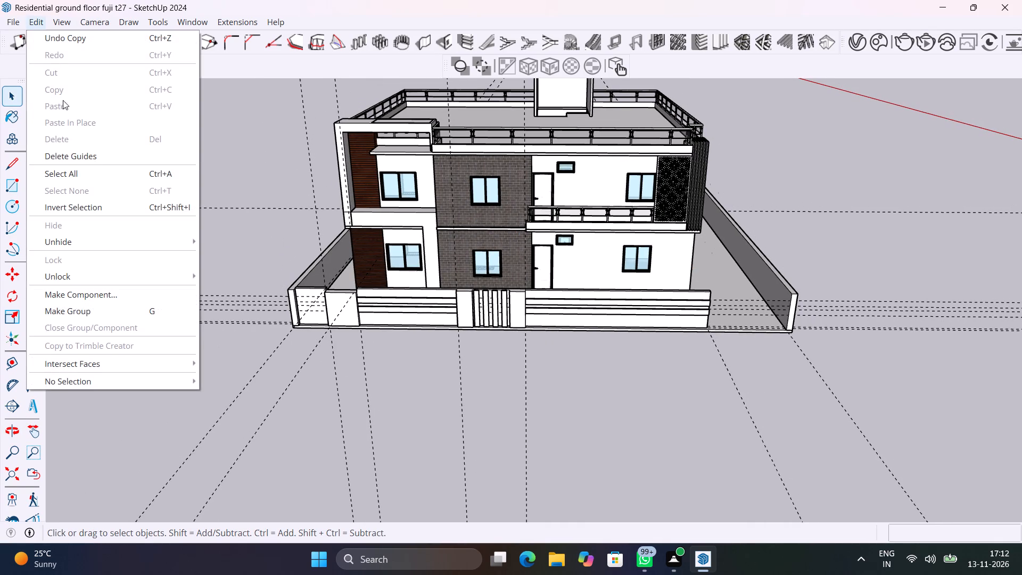
{"action": "left_click", "coordinate": [96, 155]}
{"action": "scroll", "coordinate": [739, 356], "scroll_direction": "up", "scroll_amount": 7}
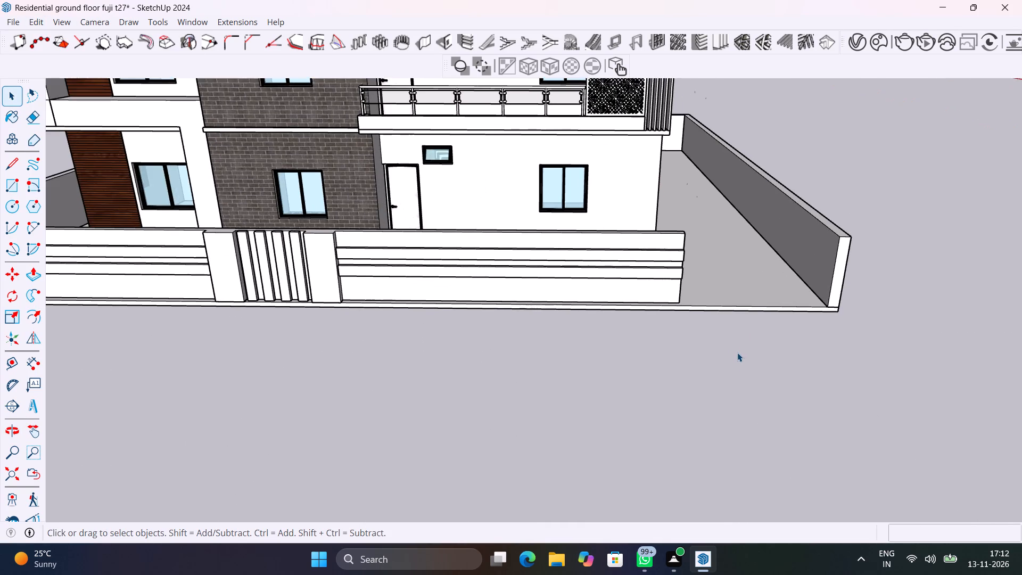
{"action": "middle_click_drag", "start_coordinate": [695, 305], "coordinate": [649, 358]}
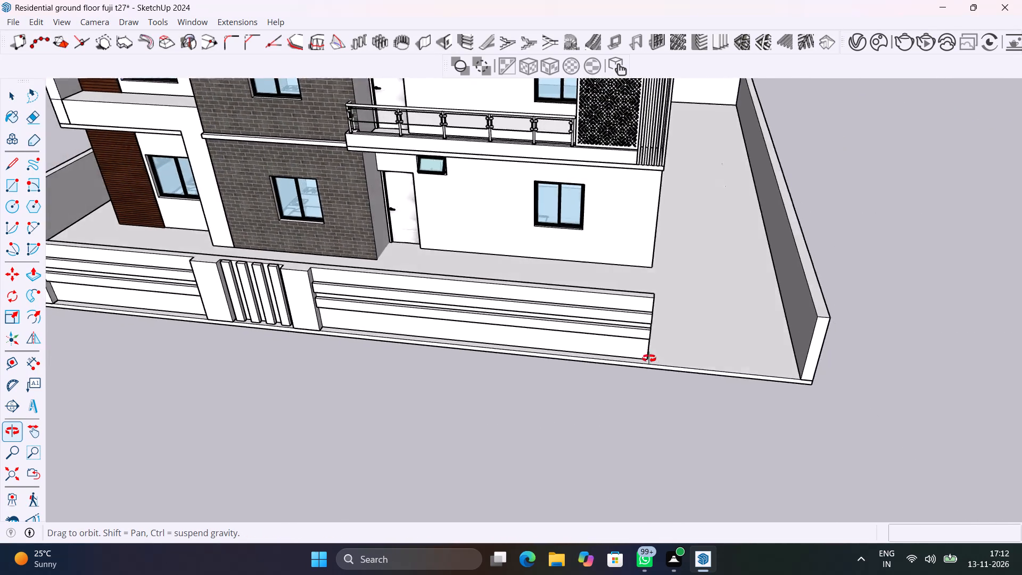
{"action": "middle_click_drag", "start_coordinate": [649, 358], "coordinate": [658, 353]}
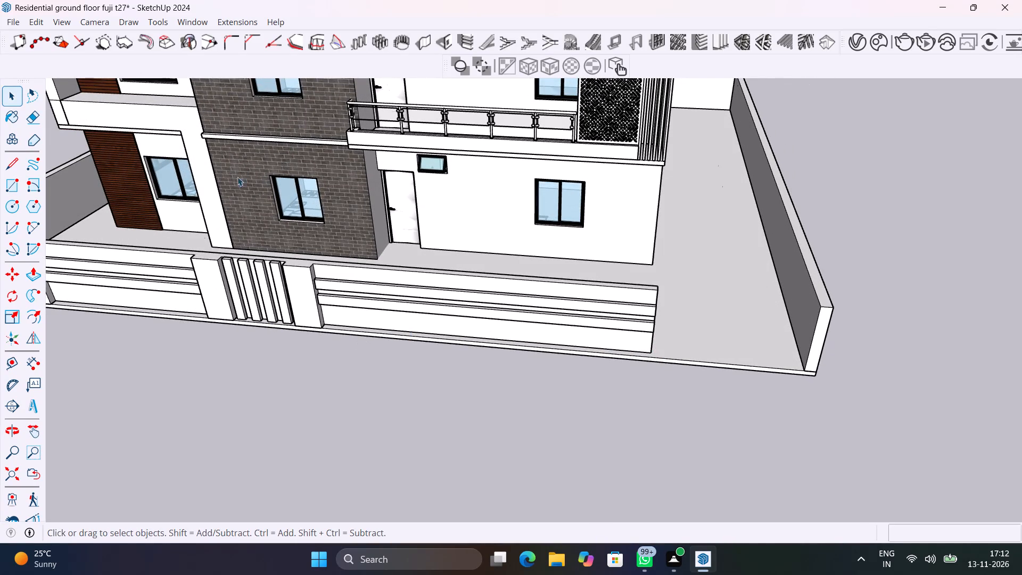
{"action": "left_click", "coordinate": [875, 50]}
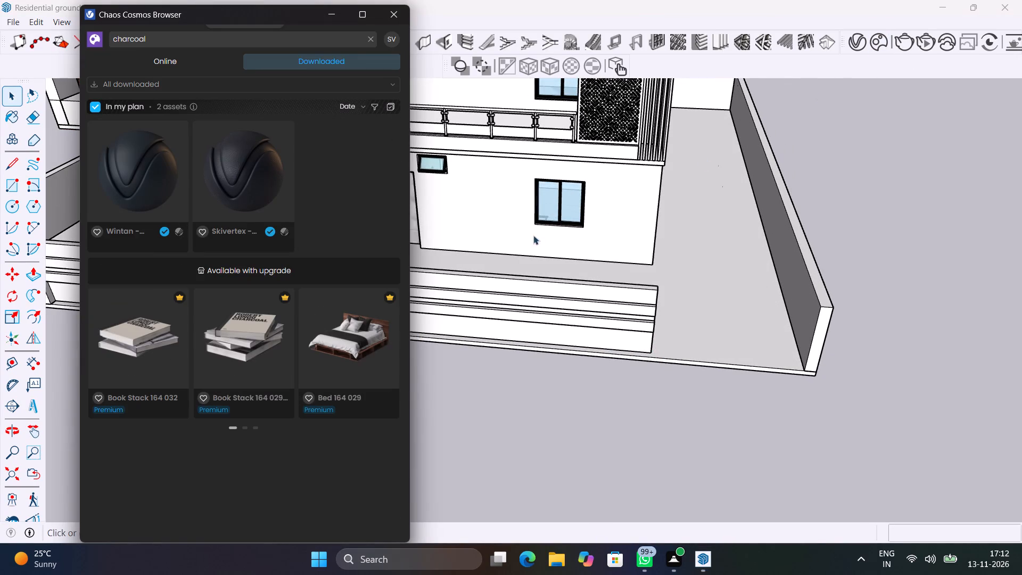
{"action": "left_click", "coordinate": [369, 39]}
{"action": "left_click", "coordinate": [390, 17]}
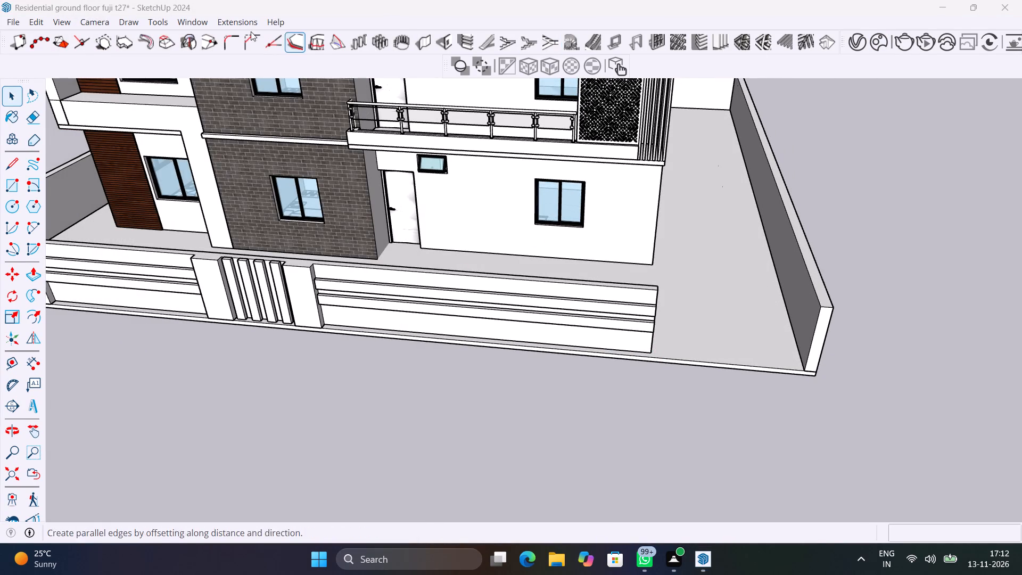
Search the 3D Warehouse for "GATE".
{"action": "left_click", "coordinate": [199, 24]}
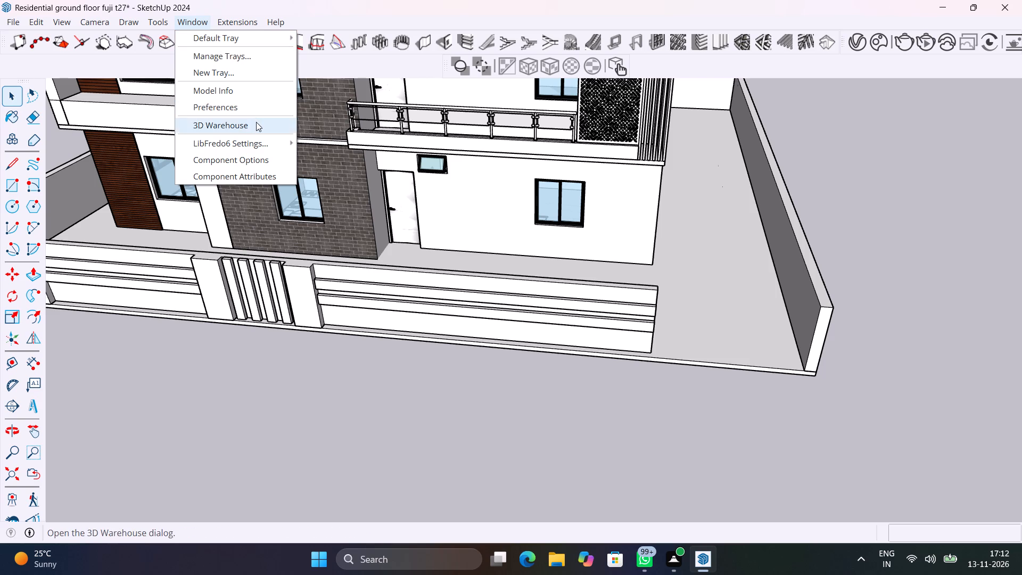
{"action": "left_click", "coordinate": [256, 122]}
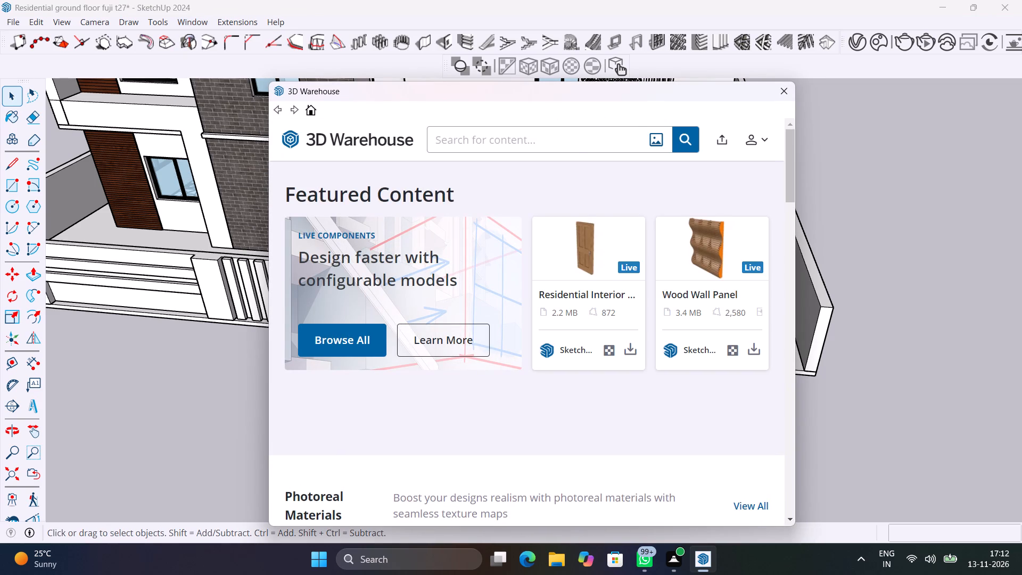
{"action": "left_click", "coordinate": [562, 135]}
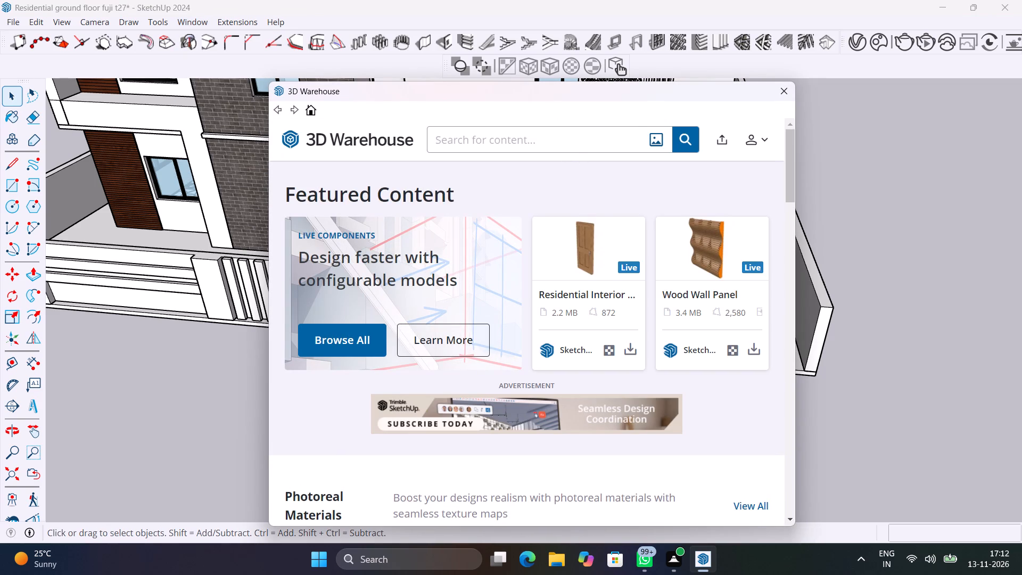
{"action": "type", "text": "GATE"}
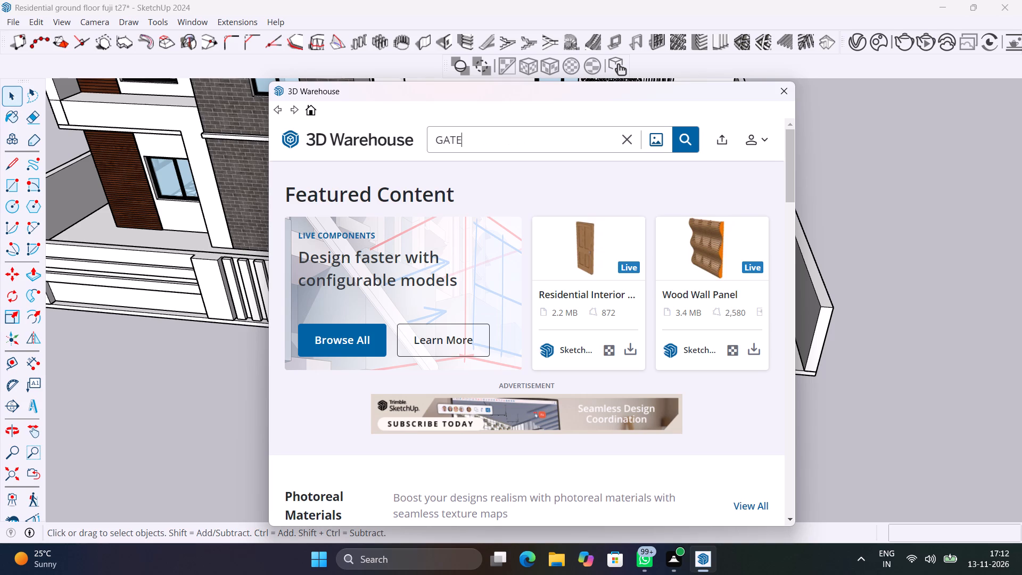
{"action": "key", "text": "Return"}
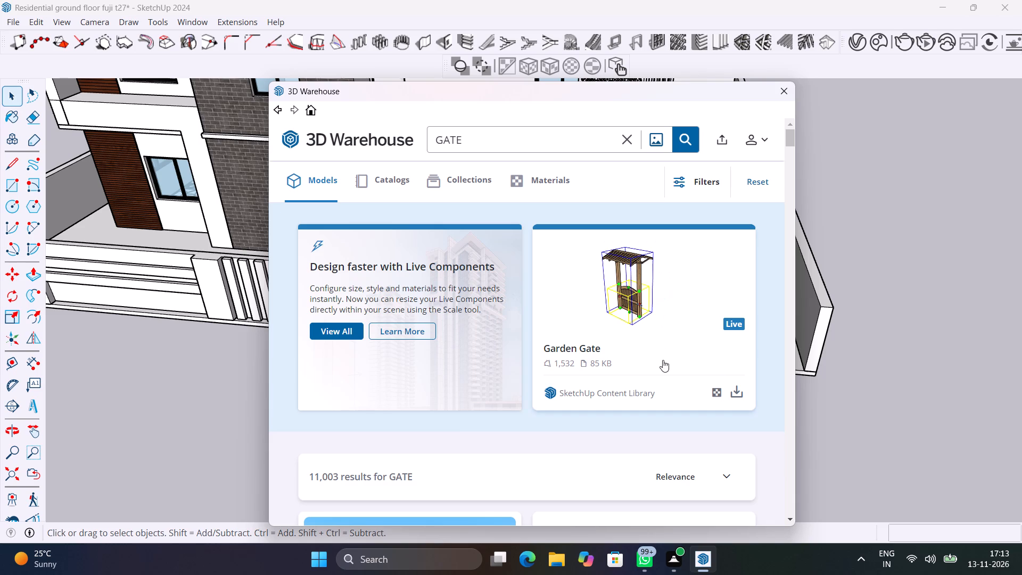
Browse the 3D Warehouse gate models and compare their designs to find one that suits the front boundary wall.
{"action": "scroll", "coordinate": [558, 408], "scroll_direction": "down", "scroll_amount": 10}
{"action": "scroll", "coordinate": [558, 408], "scroll_direction": "up", "scroll_amount": 3}
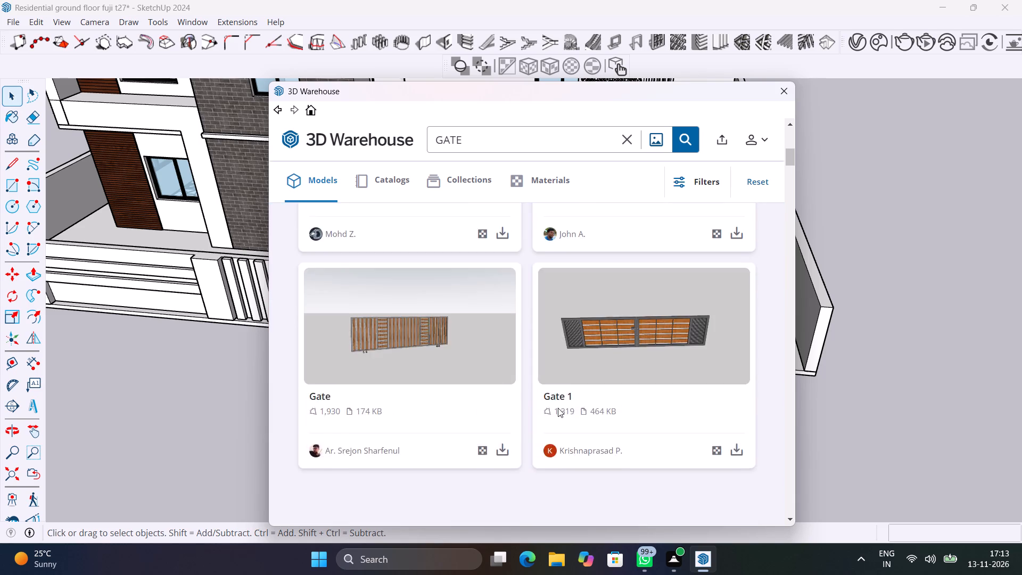
{"action": "scroll", "coordinate": [558, 408], "scroll_direction": "up", "scroll_amount": 4}
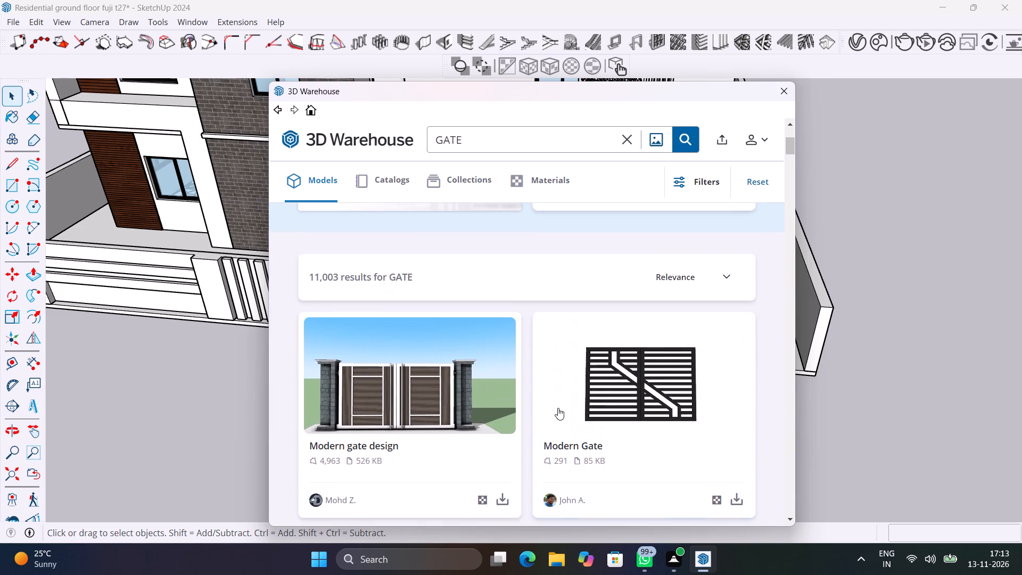
{"action": "scroll", "coordinate": [558, 408], "scroll_direction": "down", "scroll_amount": 5}
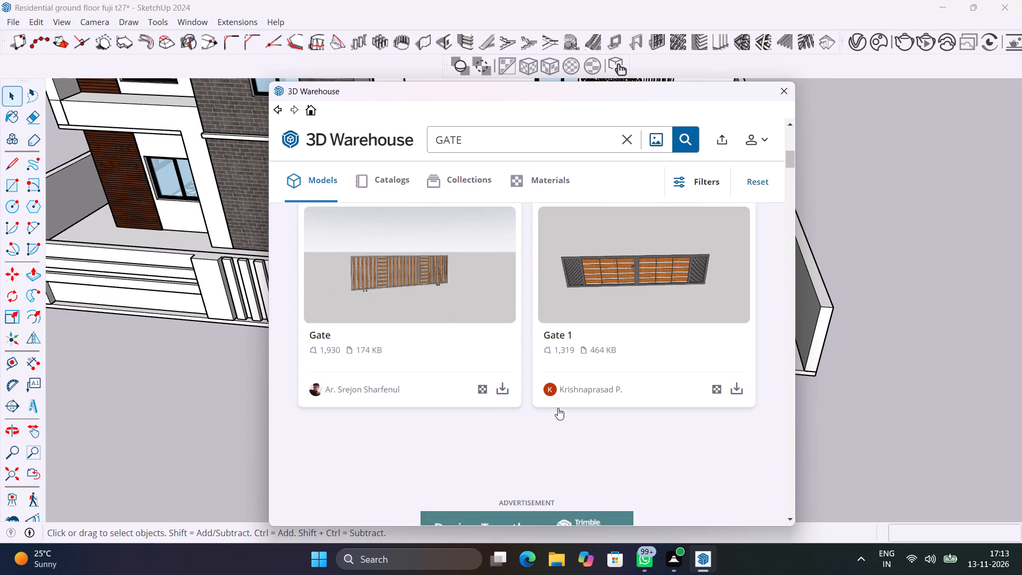
{"action": "scroll", "coordinate": [558, 408], "scroll_direction": "down", "scroll_amount": 8}
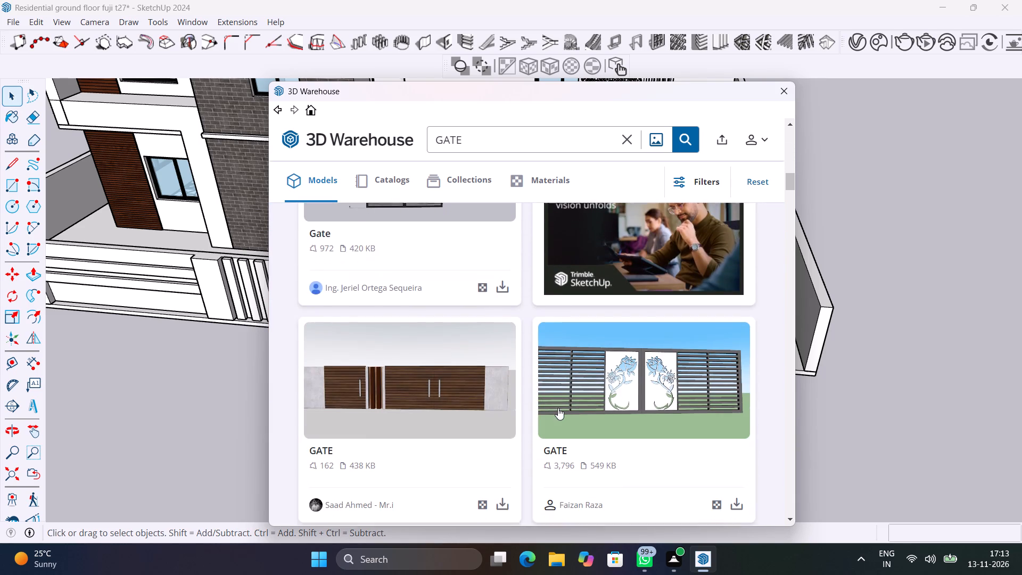
{"action": "scroll", "coordinate": [558, 408], "scroll_direction": "down", "scroll_amount": 4}
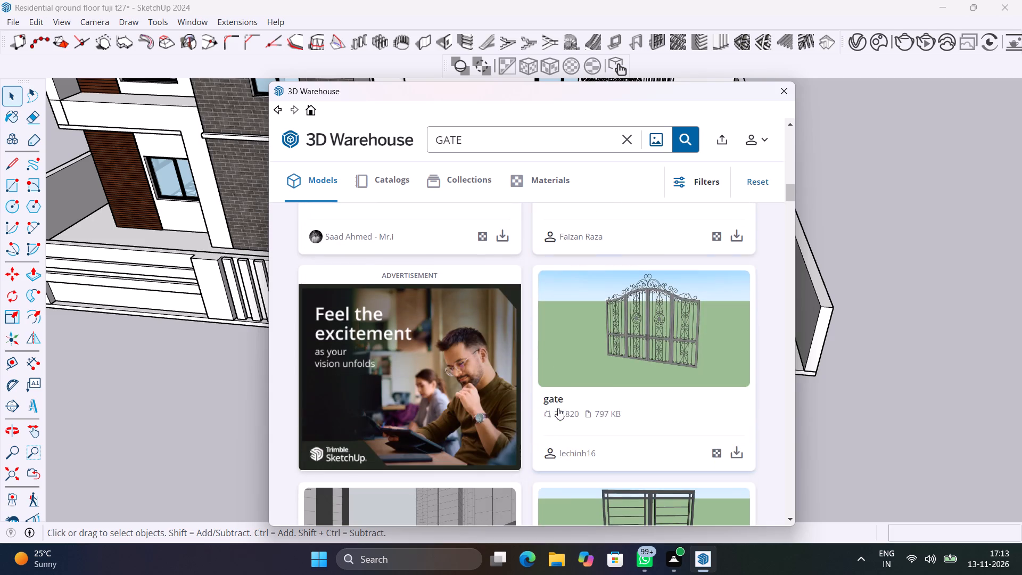
{"action": "scroll", "coordinate": [558, 408], "scroll_direction": "down", "scroll_amount": 7}
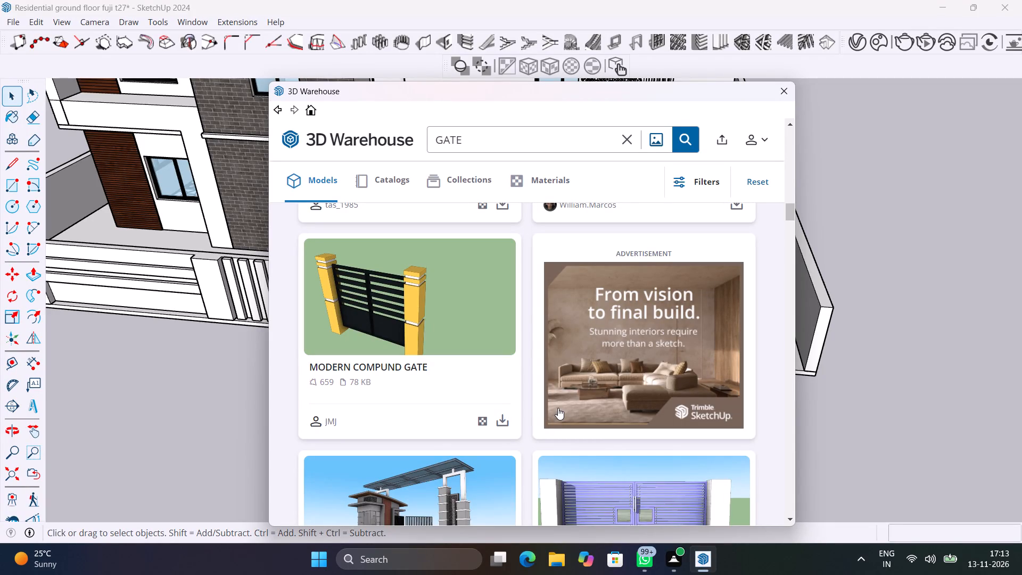
{"action": "scroll", "coordinate": [557, 401], "scroll_direction": "down", "scroll_amount": 2}
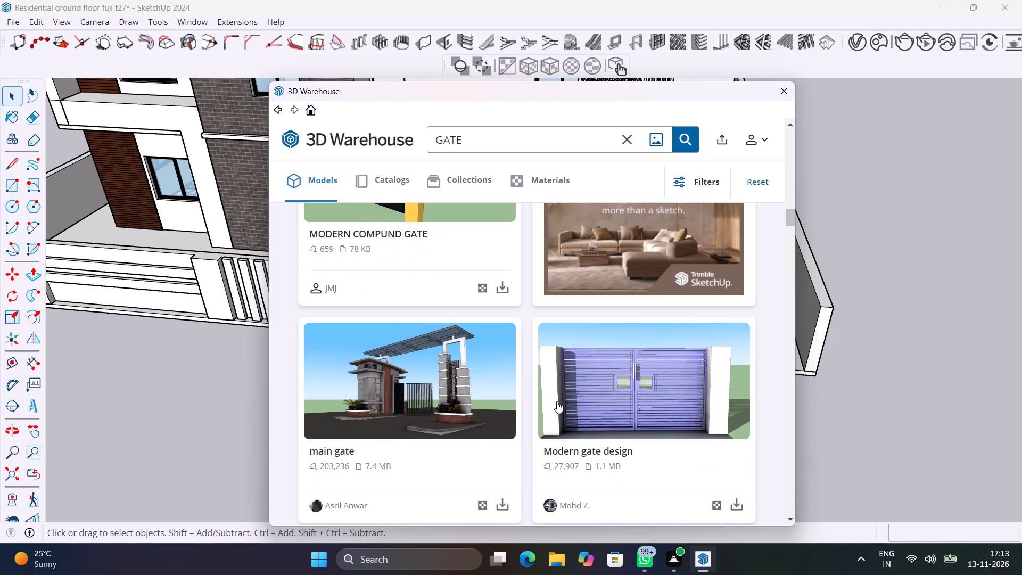
{"action": "scroll", "coordinate": [557, 401], "scroll_direction": "down", "scroll_amount": 6}
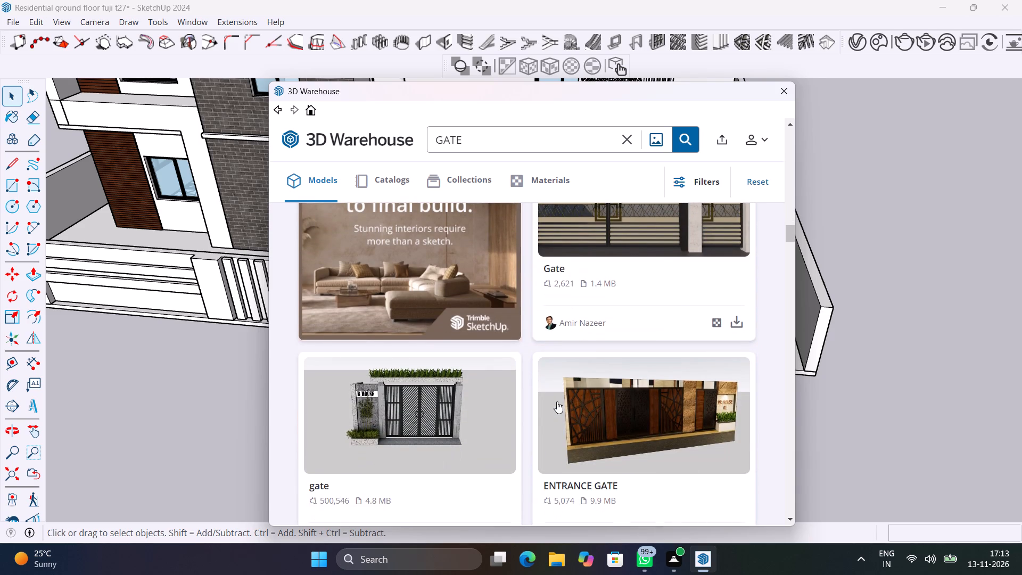
{"action": "scroll", "coordinate": [557, 401], "scroll_direction": "down", "scroll_amount": 2}
{"action": "scroll", "coordinate": [557, 401], "scroll_direction": "up", "scroll_amount": 1}
{"action": "scroll", "coordinate": [557, 401], "scroll_direction": "down", "scroll_amount": 2}
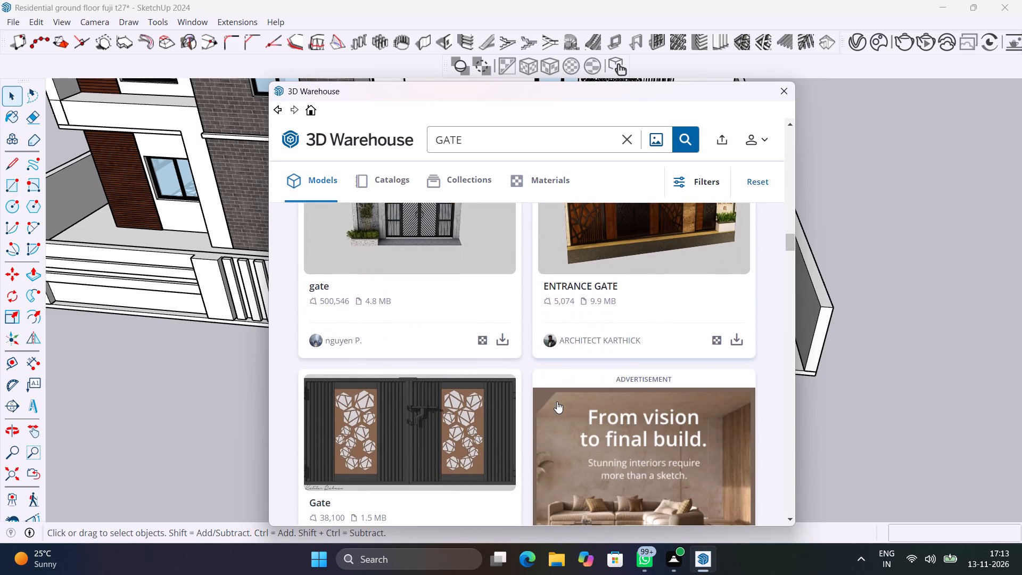
{"action": "scroll", "coordinate": [554, 401], "scroll_direction": "down", "scroll_amount": 3}
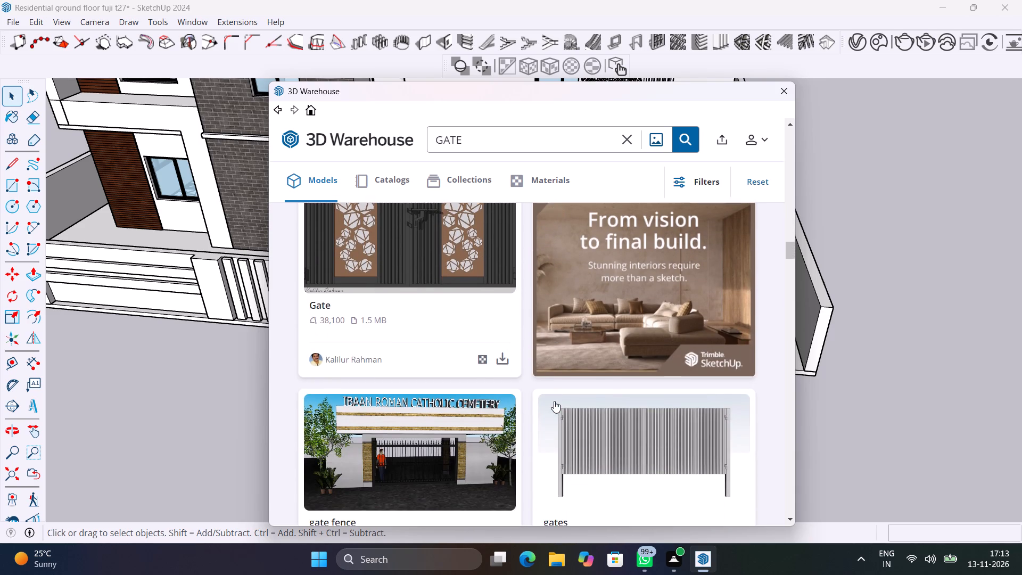
{"action": "scroll", "coordinate": [554, 401], "scroll_direction": "down", "scroll_amount": 5}
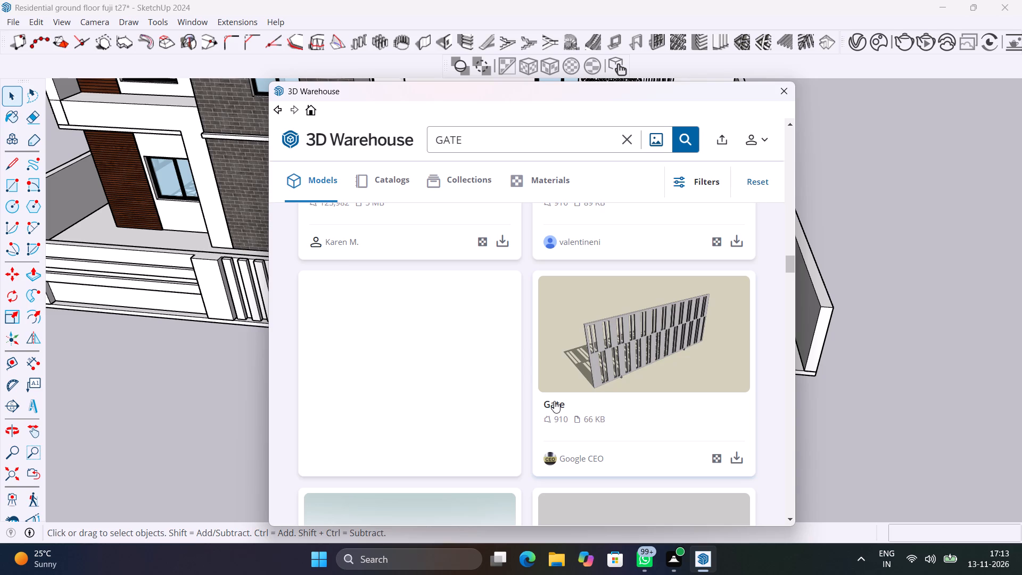
{"action": "scroll", "coordinate": [554, 401], "scroll_direction": "down", "scroll_amount": 6}
{"action": "scroll", "coordinate": [554, 401], "scroll_direction": "up", "scroll_amount": 3}
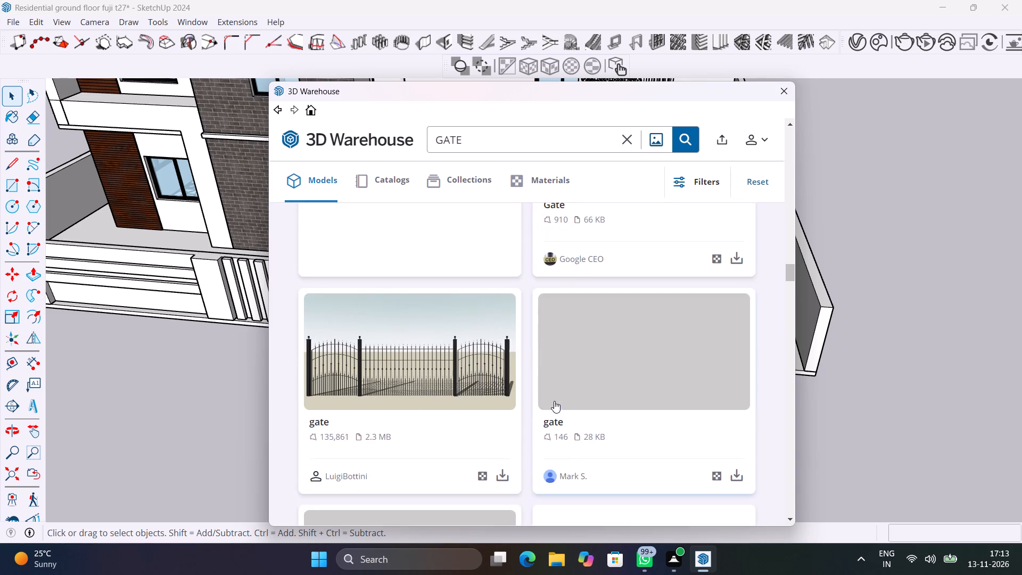
{"action": "scroll", "coordinate": [554, 401], "scroll_direction": "up", "scroll_amount": 5}
{"action": "scroll", "coordinate": [554, 401], "scroll_direction": "down", "scroll_amount": 4}
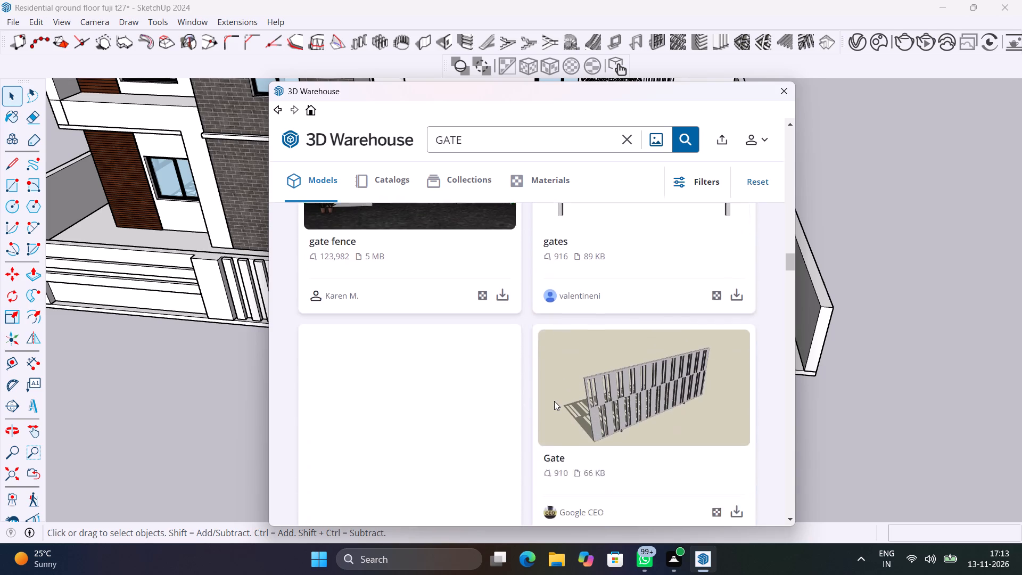
{"action": "scroll", "coordinate": [554, 401], "scroll_direction": "down", "scroll_amount": 10}
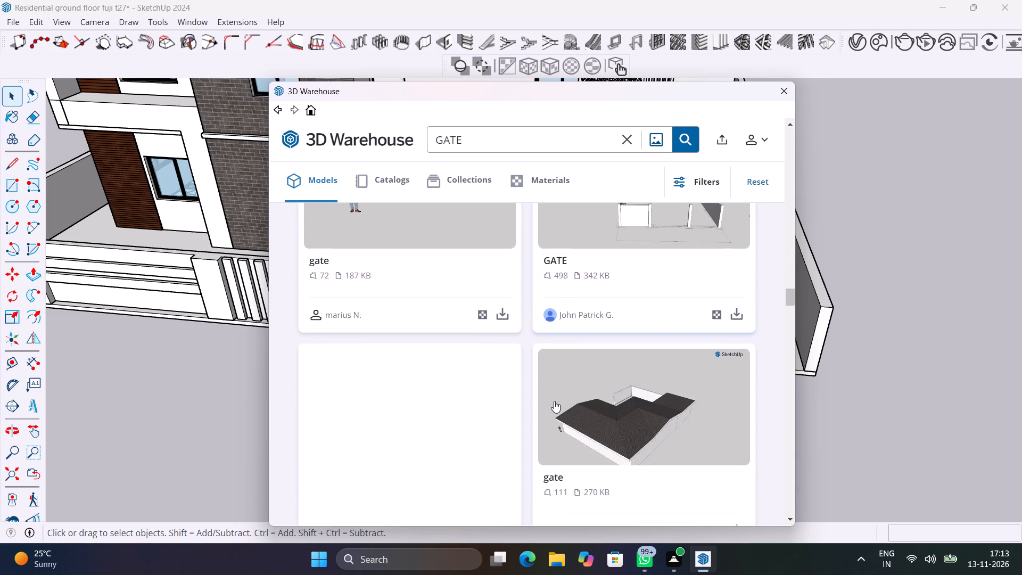
{"action": "scroll", "coordinate": [554, 401], "scroll_direction": "down", "scroll_amount": 9}
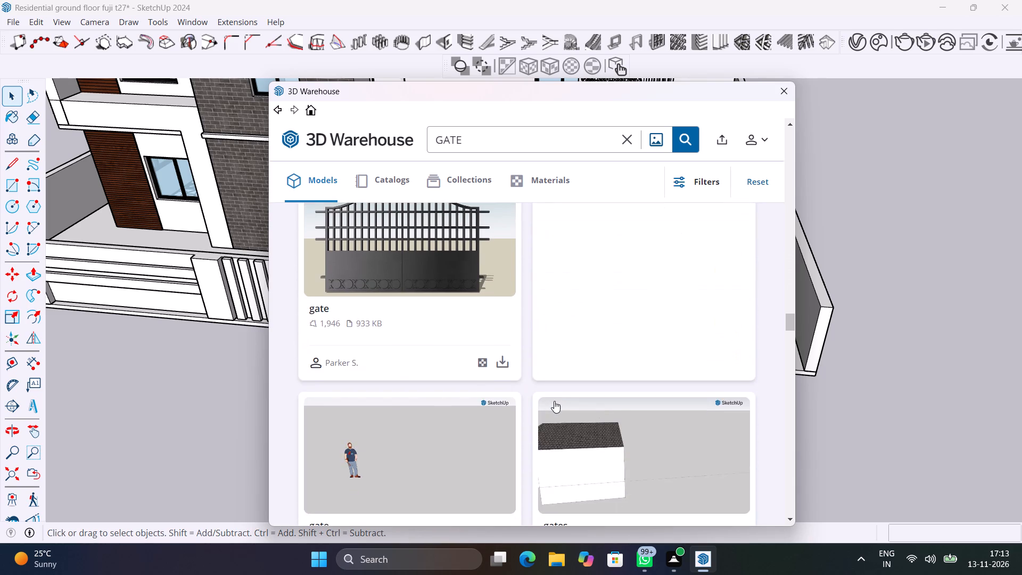
{"action": "scroll", "coordinate": [554, 401], "scroll_direction": "down", "scroll_amount": 11}
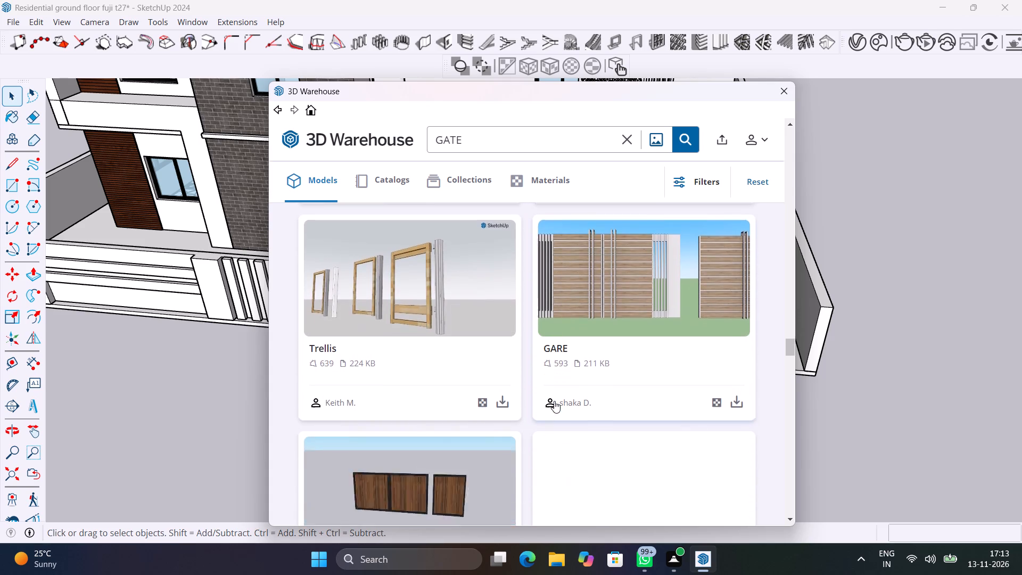
{"action": "scroll", "coordinate": [554, 401], "scroll_direction": "down", "scroll_amount": 6}
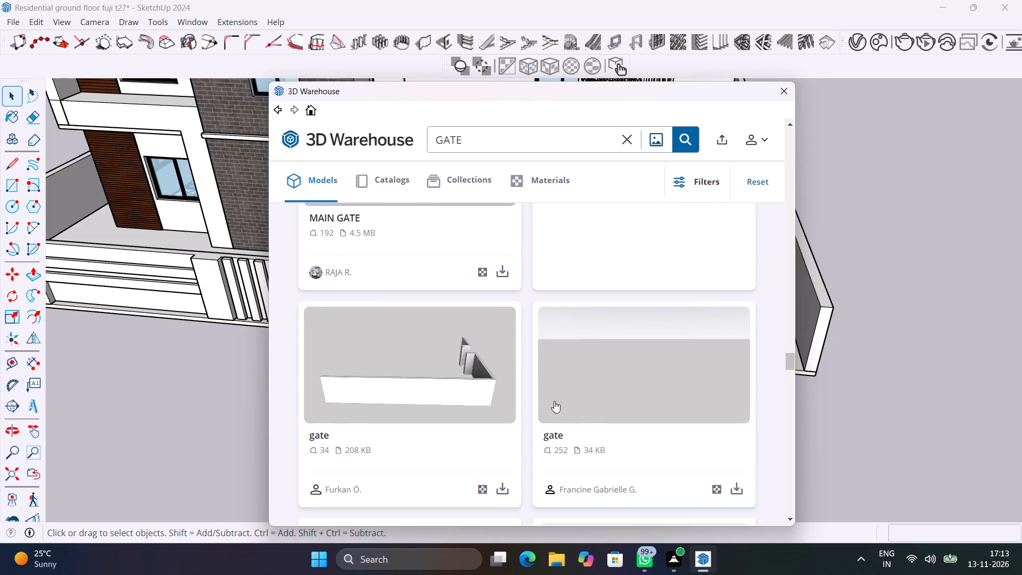
{"action": "scroll", "coordinate": [554, 401], "scroll_direction": "down", "scroll_amount": 7}
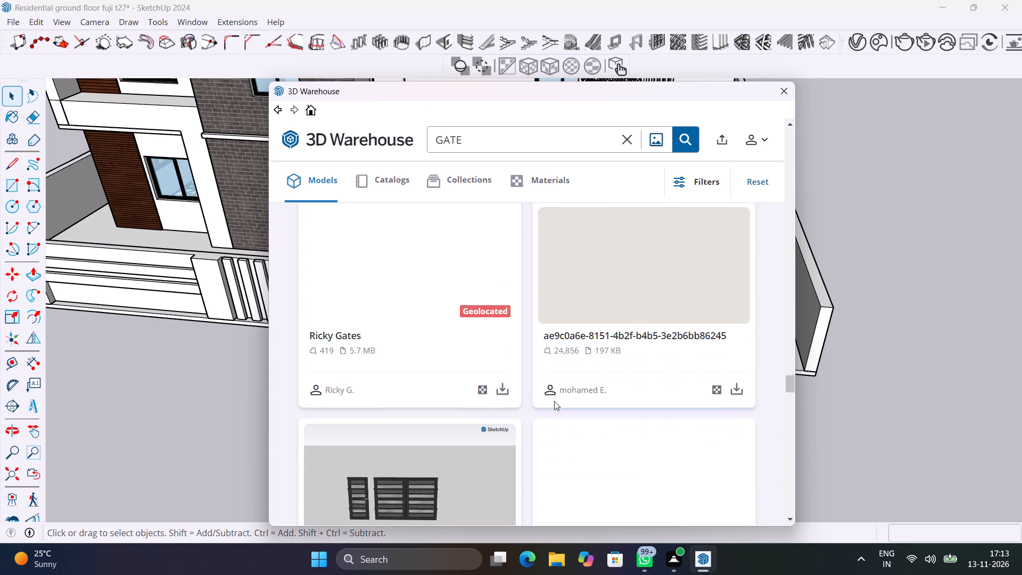
{"action": "scroll", "coordinate": [554, 401], "scroll_direction": "down", "scroll_amount": 7}
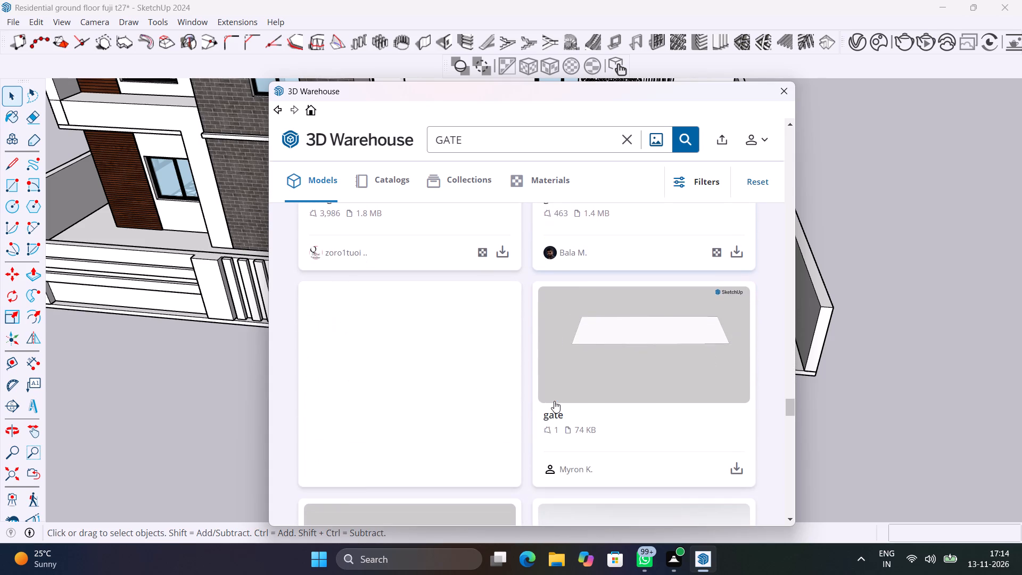
{"action": "scroll", "coordinate": [554, 401], "scroll_direction": "down", "scroll_amount": 8}
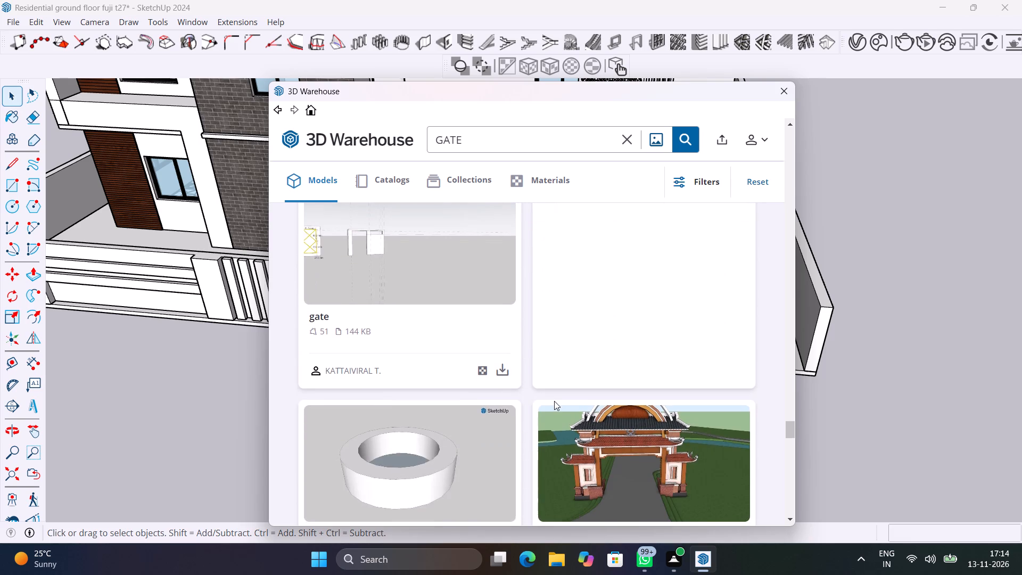
{"action": "scroll", "coordinate": [554, 401], "scroll_direction": "down", "scroll_amount": 7}
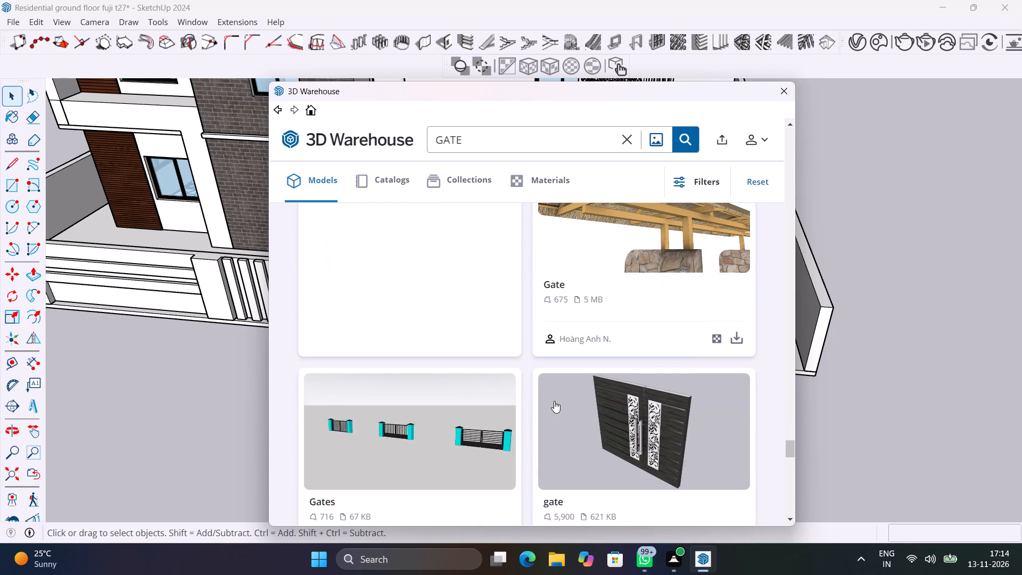
{"action": "scroll", "coordinate": [554, 401], "scroll_direction": "down", "scroll_amount": 12}
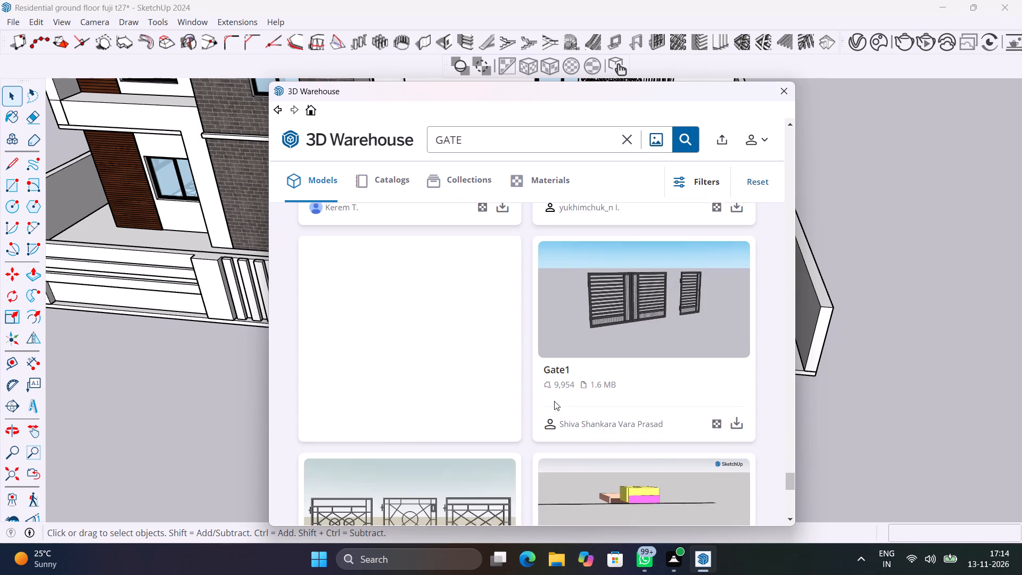
{"action": "scroll", "coordinate": [554, 401], "scroll_direction": "down", "scroll_amount": 7}
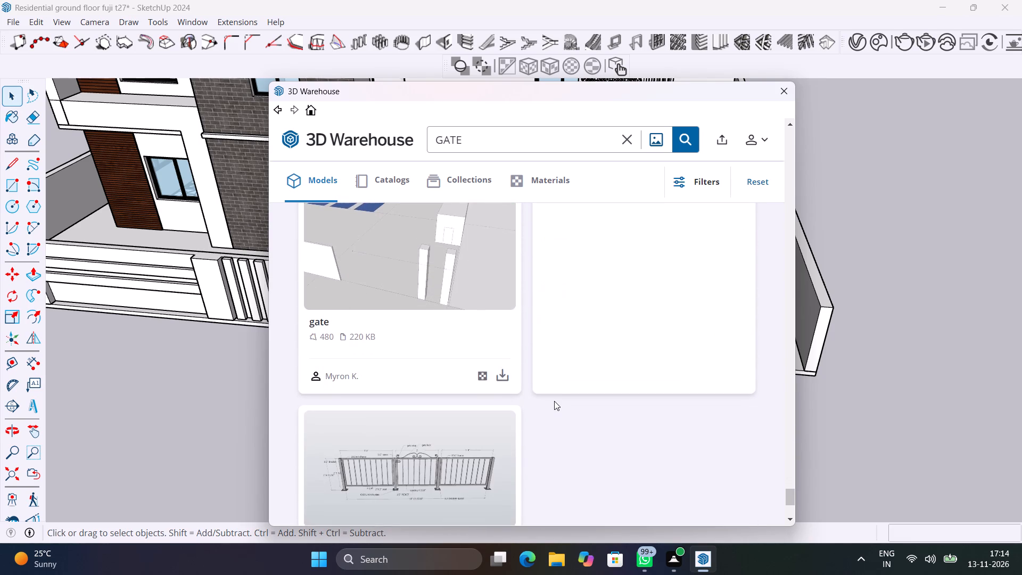
{"action": "scroll", "coordinate": [554, 401], "scroll_direction": "down", "scroll_amount": 3}
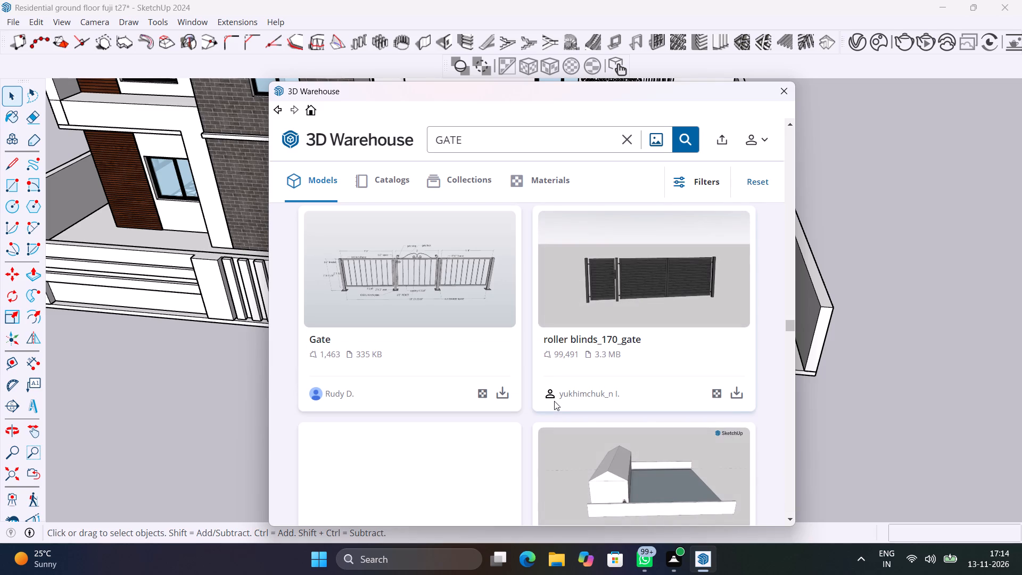
{"action": "scroll", "coordinate": [554, 401], "scroll_direction": "down", "scroll_amount": 11}
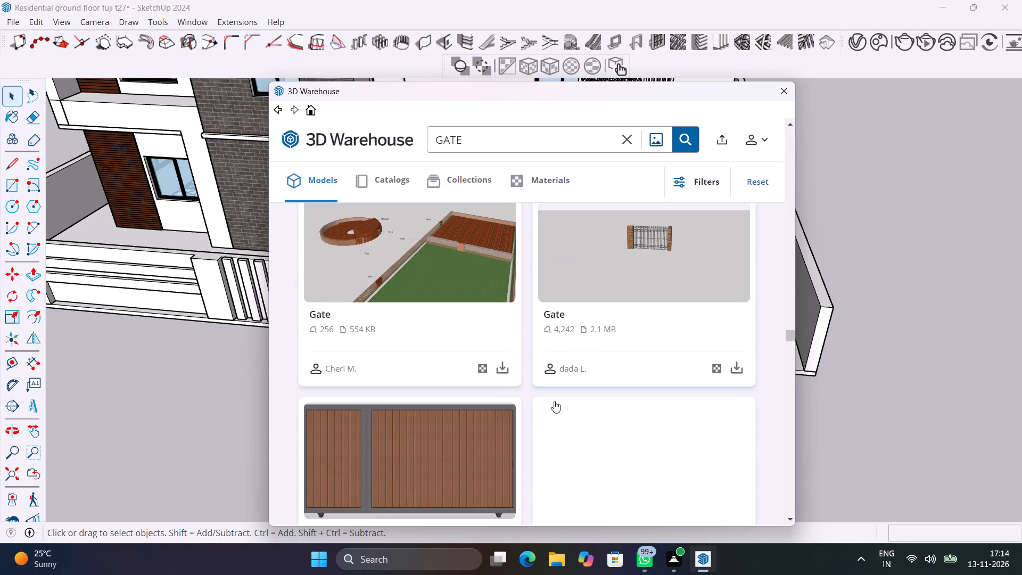
{"action": "scroll", "coordinate": [554, 401], "scroll_direction": "down", "scroll_amount": 8}
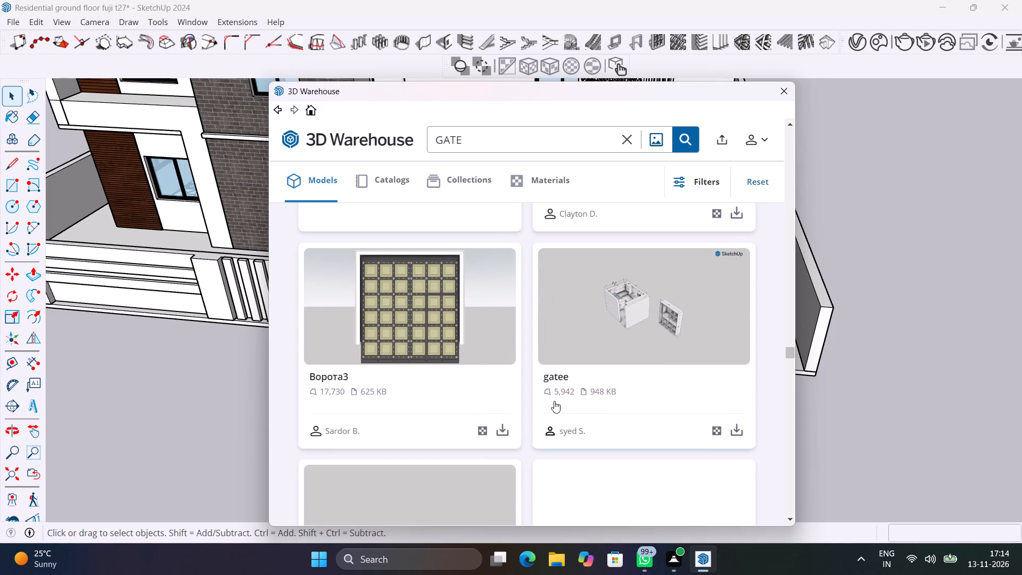
{"action": "scroll", "coordinate": [554, 401], "scroll_direction": "down", "scroll_amount": 15}
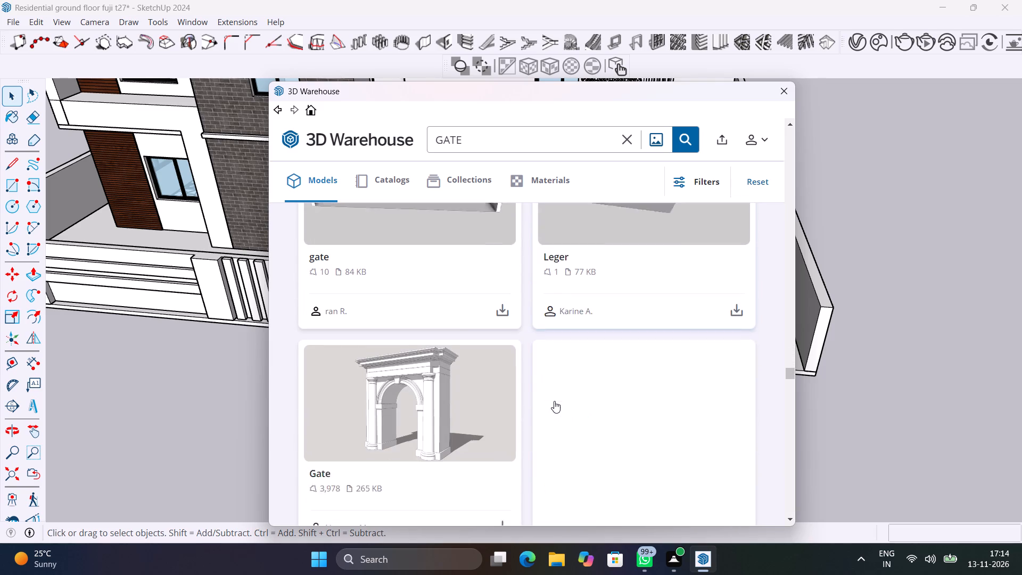
{"action": "scroll", "coordinate": [554, 401], "scroll_direction": "up", "scroll_amount": 4}
{"action": "scroll", "coordinate": [554, 401], "scroll_direction": "down", "scroll_amount": 16}
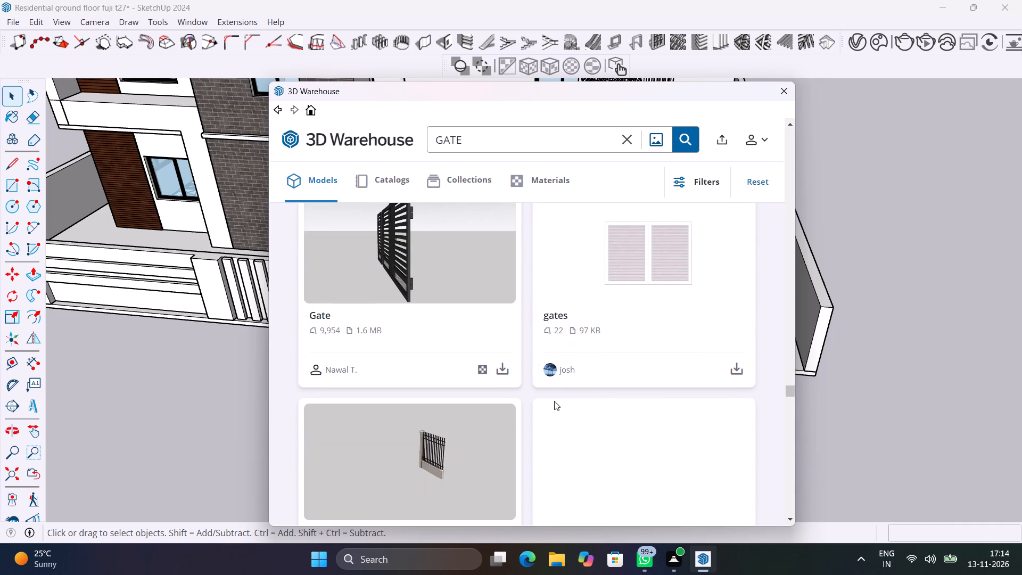
{"action": "scroll", "coordinate": [554, 401], "scroll_direction": "down", "scroll_amount": 8}
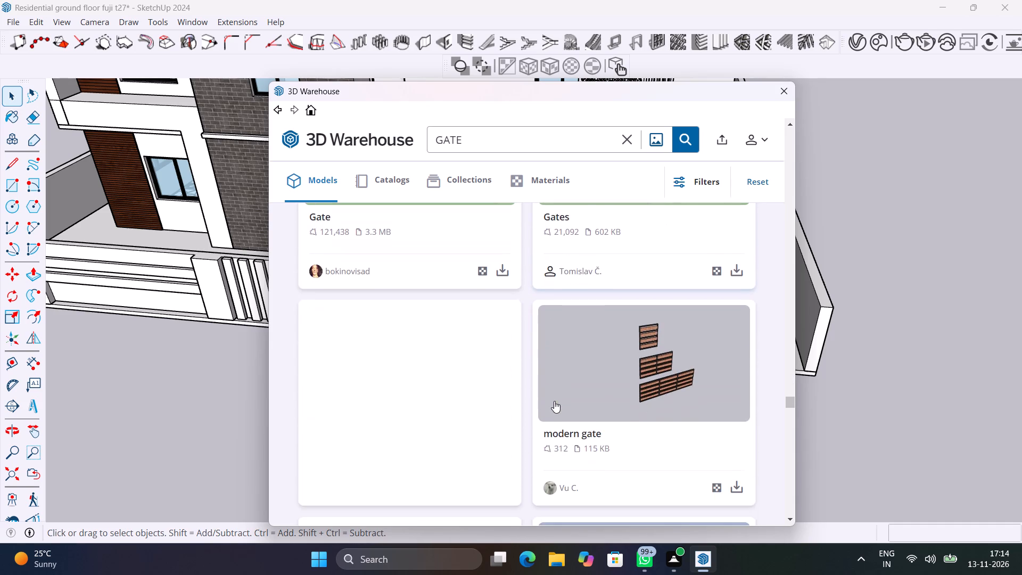
{"action": "scroll", "coordinate": [554, 401], "scroll_direction": "down", "scroll_amount": 8}
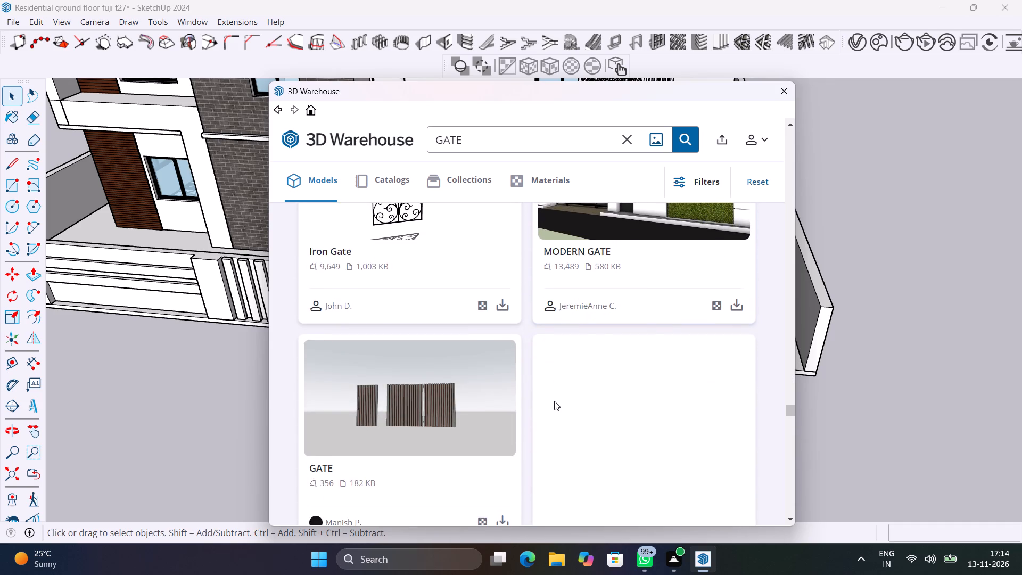
{"action": "scroll", "coordinate": [554, 401], "scroll_direction": "down", "scroll_amount": 4}
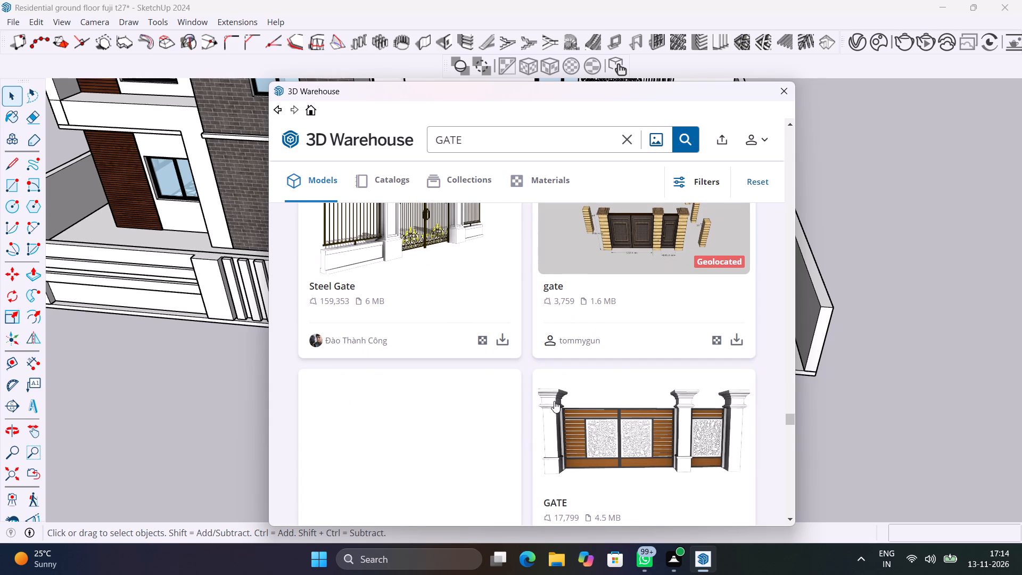
{"action": "scroll", "coordinate": [554, 401], "scroll_direction": "down", "scroll_amount": 1}
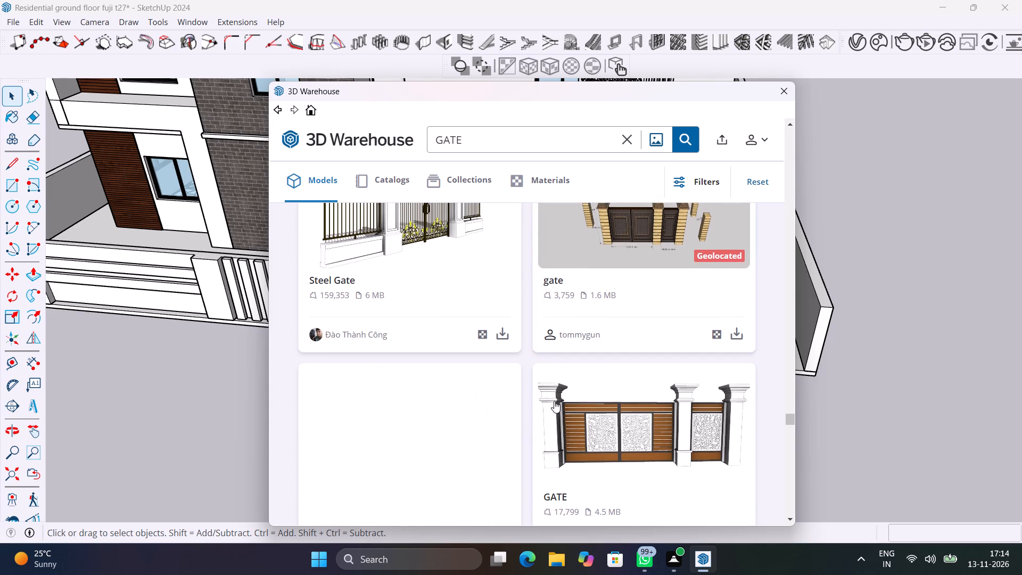
{"action": "scroll", "coordinate": [554, 401], "scroll_direction": "down", "scroll_amount": 7}
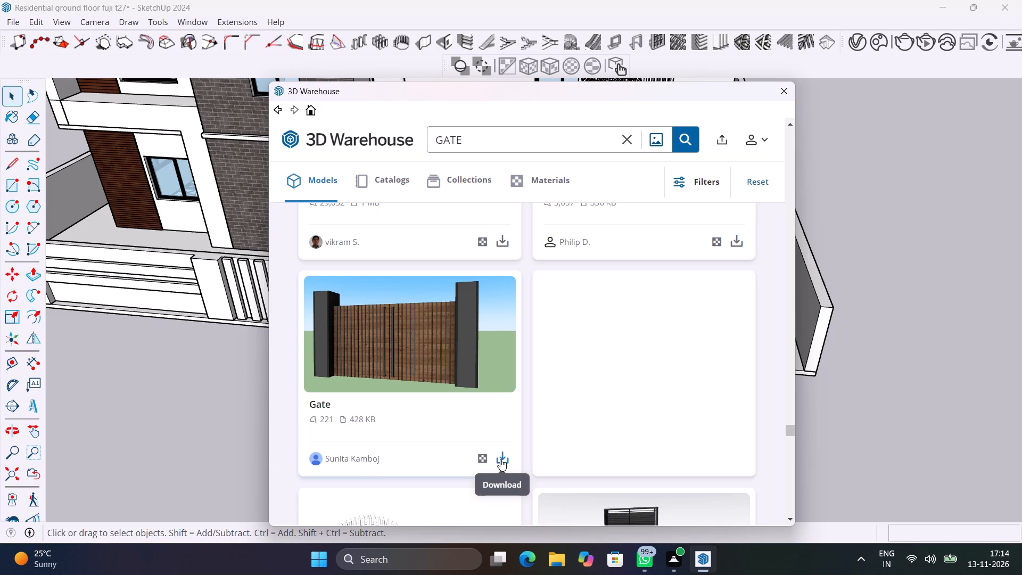
{"action": "scroll", "coordinate": [601, 437], "scroll_direction": "down", "scroll_amount": 18}
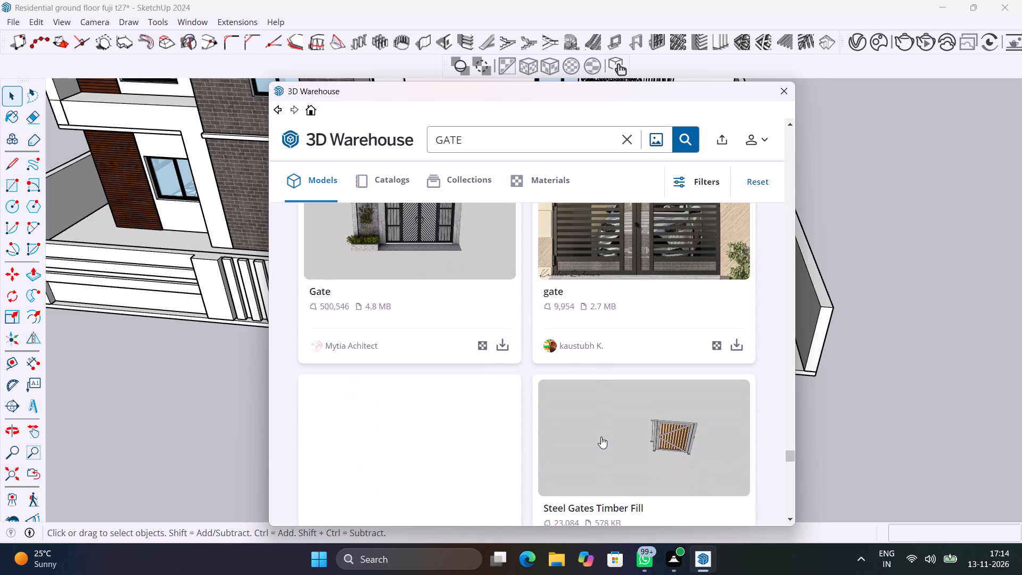
{"action": "scroll", "coordinate": [601, 437], "scroll_direction": "up", "scroll_amount": 2}
{"action": "scroll", "coordinate": [601, 437], "scroll_direction": "down", "scroll_amount": 2}
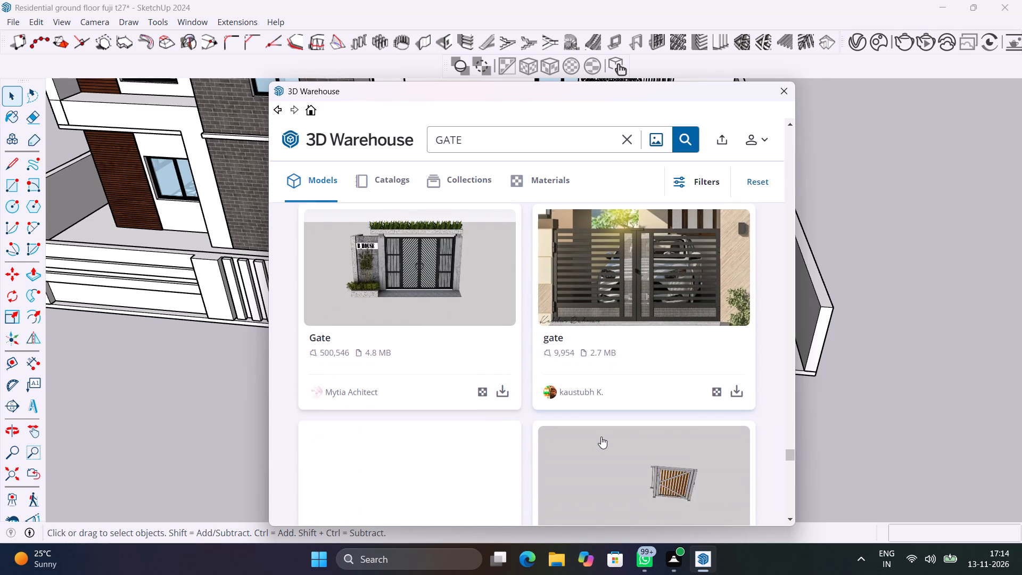
Look through further 3D Warehouse gate models for one that suits the front boundary wall, and close the warehouse.
{"action": "scroll", "coordinate": [601, 437], "scroll_direction": "down", "scroll_amount": 8}
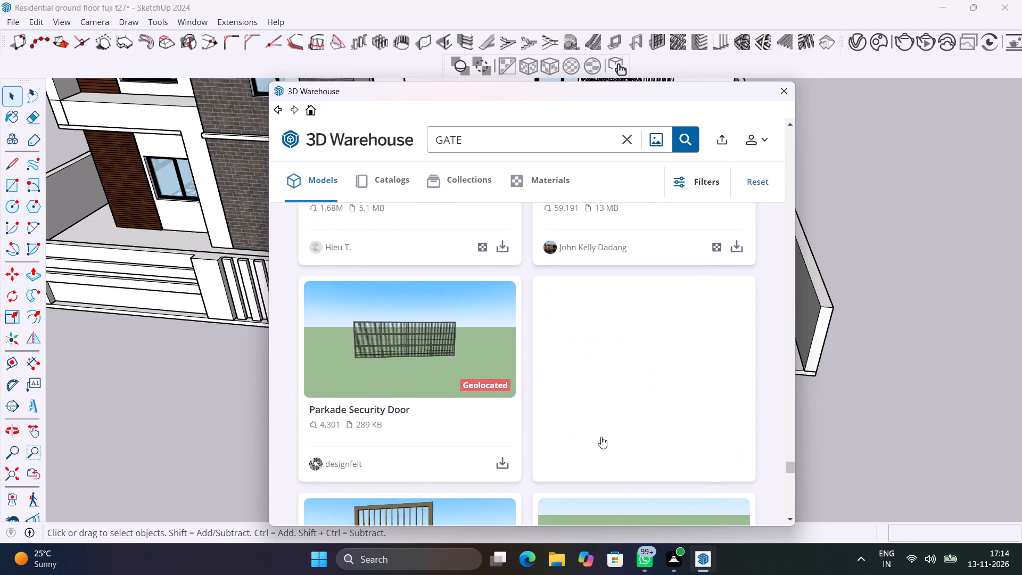
{"action": "scroll", "coordinate": [601, 437], "scroll_direction": "down", "scroll_amount": 8}
{"action": "scroll", "coordinate": [601, 437], "scroll_direction": "up", "scroll_amount": 3}
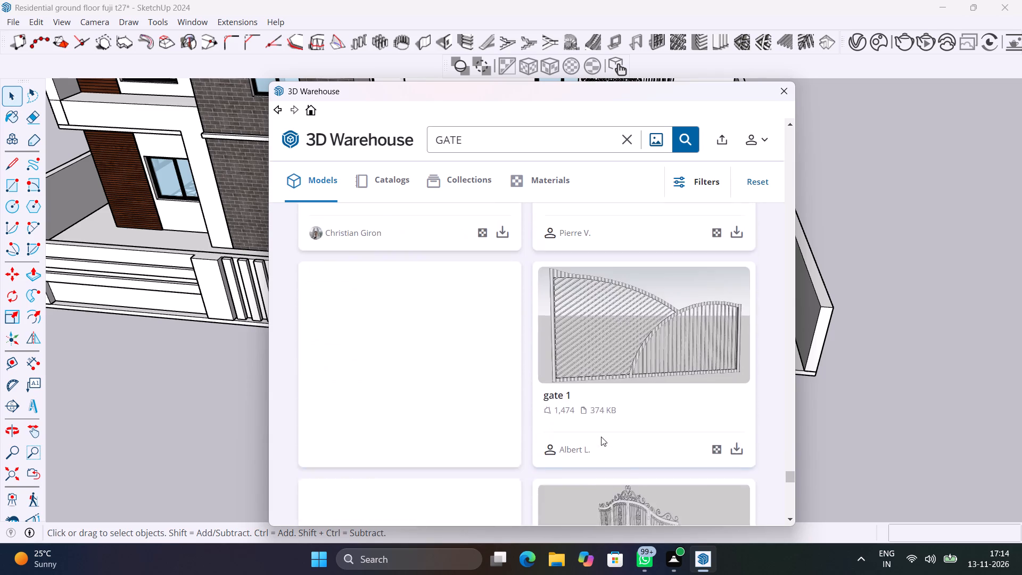
{"action": "scroll", "coordinate": [601, 437], "scroll_direction": "up", "scroll_amount": 4}
{"action": "scroll", "coordinate": [601, 437], "scroll_direction": "down", "scroll_amount": 8}
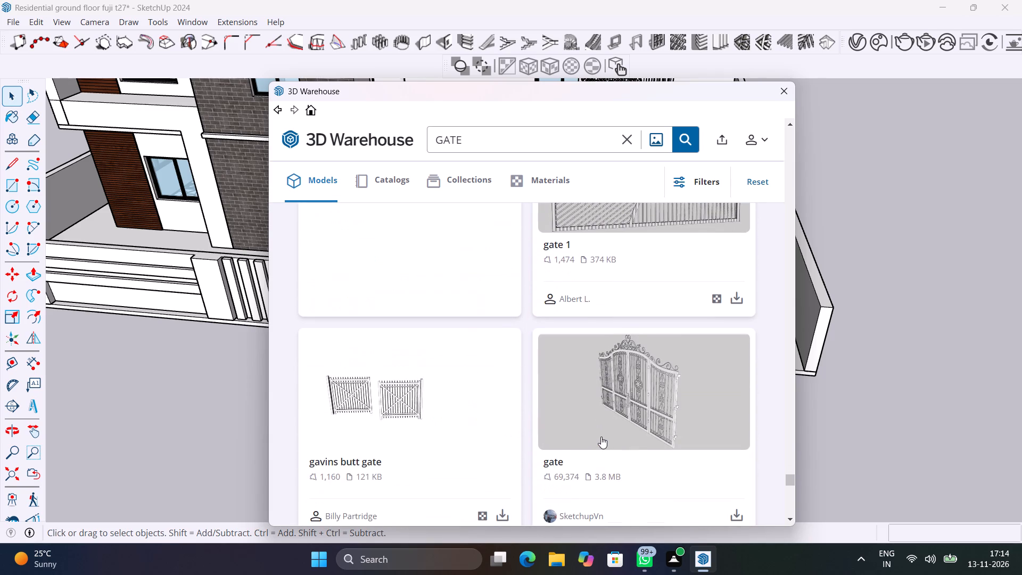
{"action": "scroll", "coordinate": [601, 437], "scroll_direction": "down", "scroll_amount": 5}
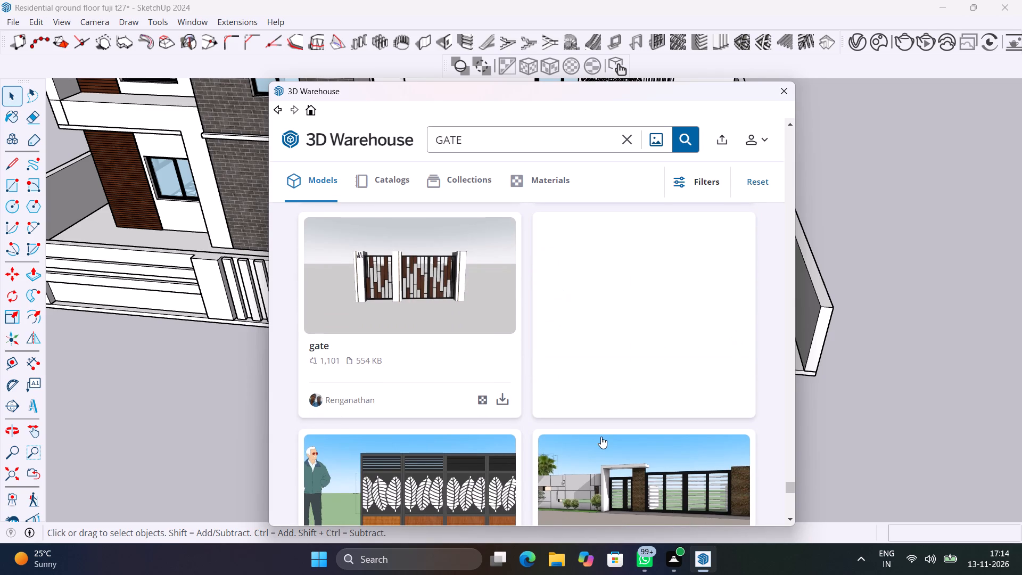
{"action": "scroll", "coordinate": [601, 437], "scroll_direction": "down", "scroll_amount": 5}
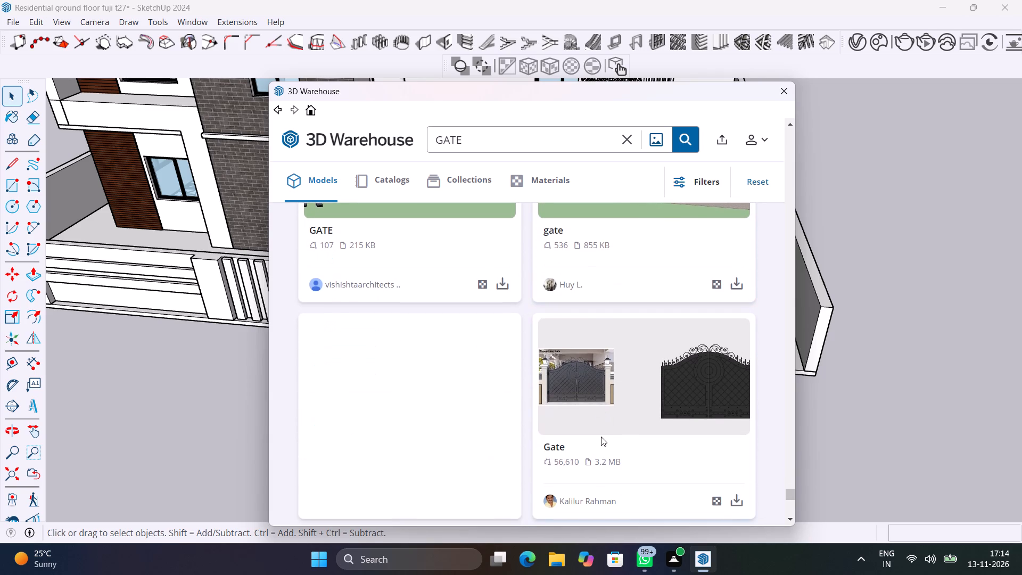
{"action": "left_click", "coordinate": [784, 92]}
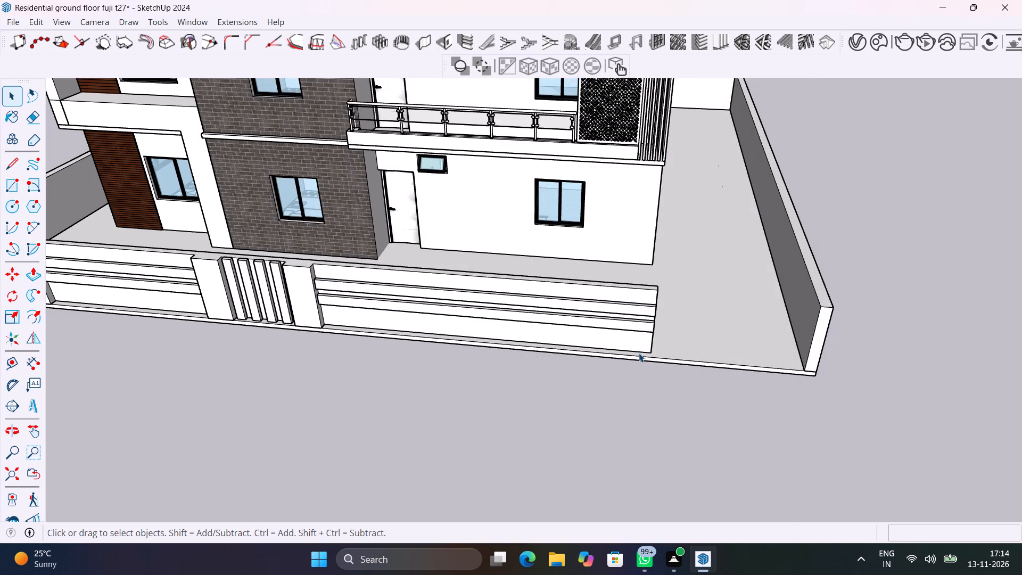
Save the residential ground floor model.
{"action": "key", "text": "ctrl+s"}
Open the recent model luxury elevation fuji t26 and examine the wood-slatted front gate and its vertical bars up close.
{"action": "left_click", "coordinate": [5, 24]}
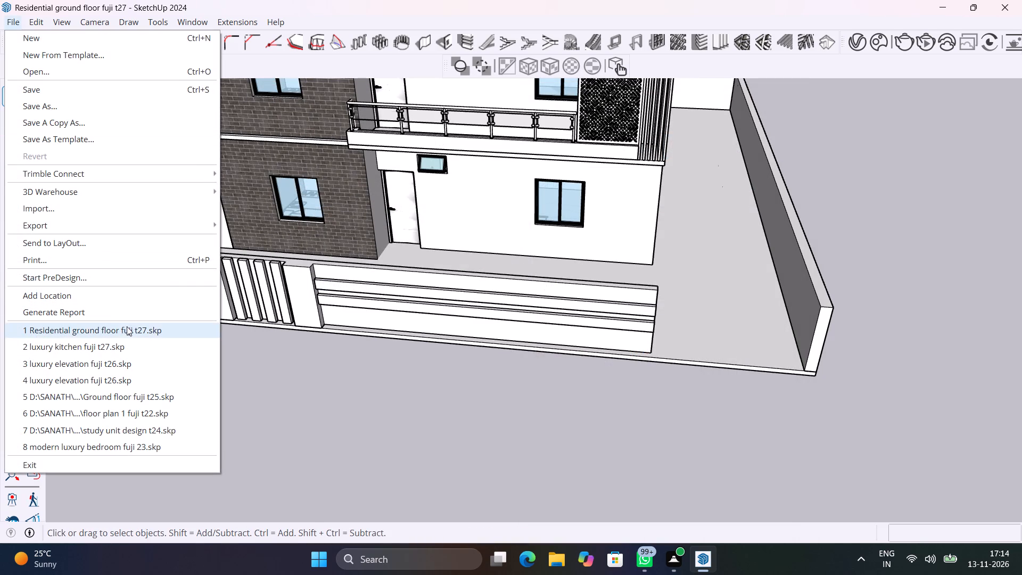
{"action": "left_click", "coordinate": [149, 367]}
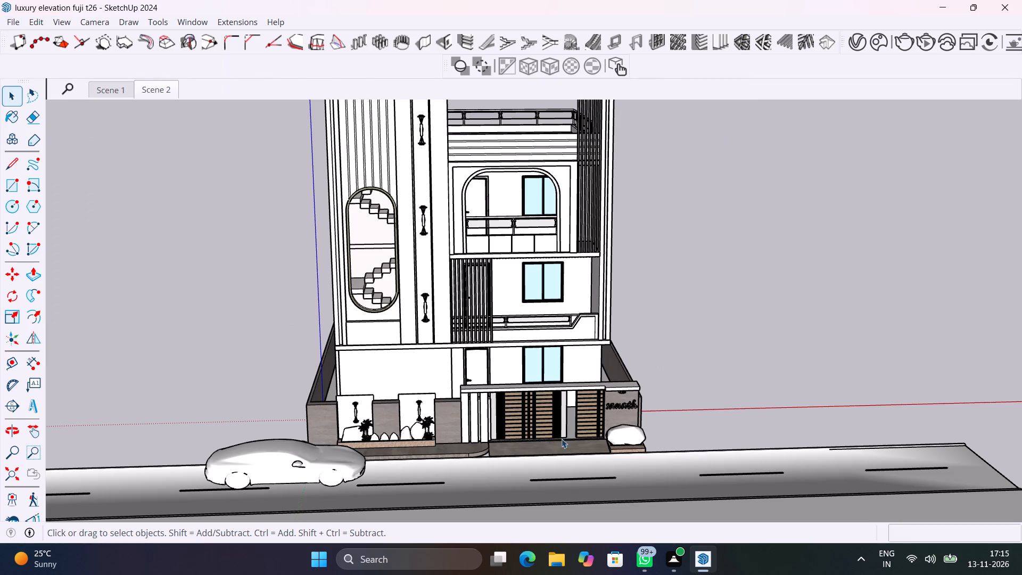
{"action": "scroll", "coordinate": [573, 431], "scroll_direction": "up", "scroll_amount": 9}
{"action": "middle_click_drag", "start_coordinate": [579, 426], "coordinate": [494, 382]}
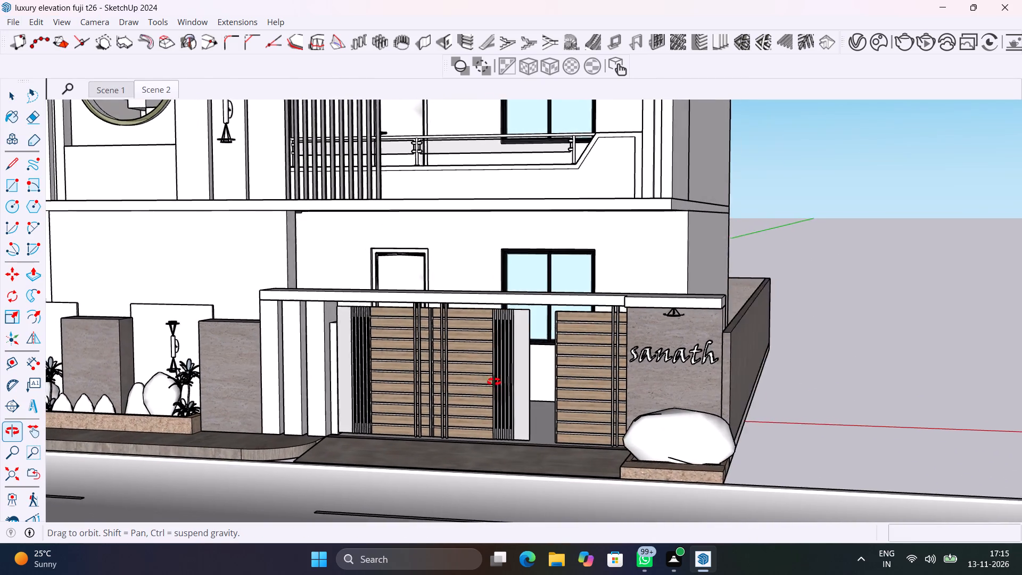
{"action": "middle_click_drag", "start_coordinate": [494, 382], "coordinate": [607, 399]}
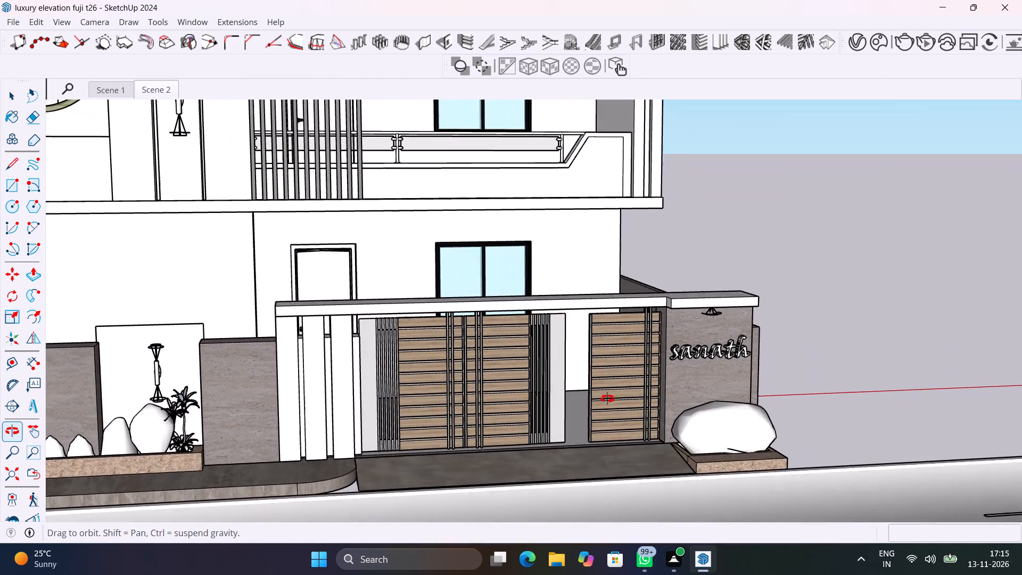
{"action": "middle_click_drag", "start_coordinate": [607, 399], "coordinate": [524, 443]}
{"action": "scroll", "coordinate": [380, 376], "scroll_direction": "up", "scroll_amount": 10}
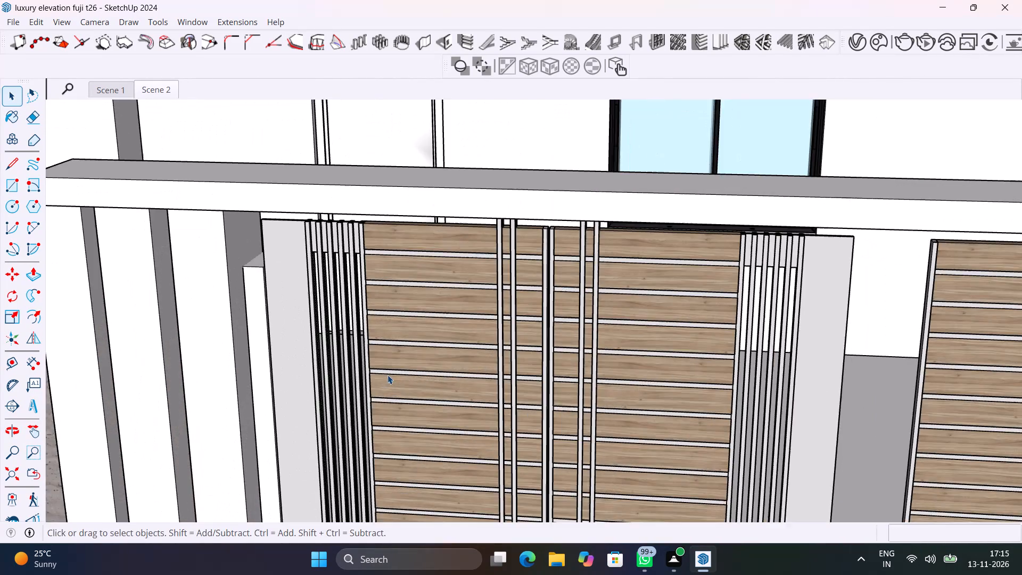
{"action": "middle_click_drag", "start_coordinate": [406, 374], "coordinate": [478, 372]}
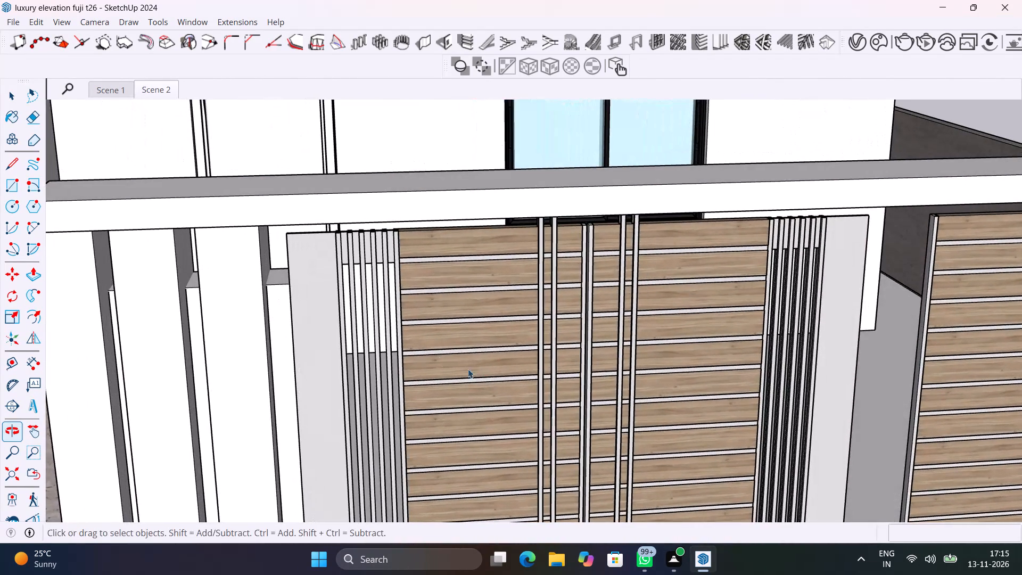
{"action": "scroll", "coordinate": [349, 300], "scroll_direction": "up", "scroll_amount": 5}
{"action": "middle_click_drag", "start_coordinate": [351, 294], "coordinate": [398, 344]}
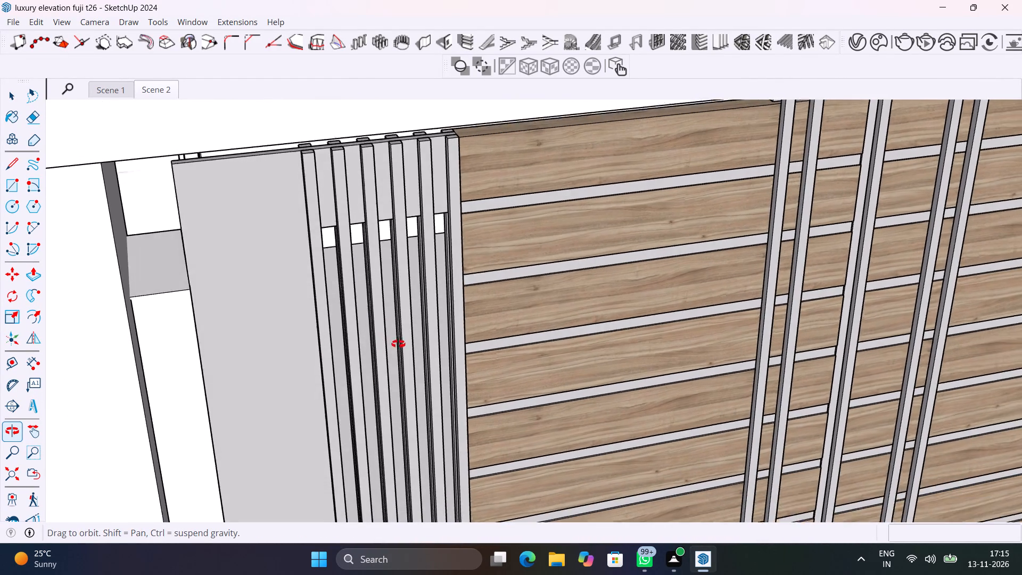
{"action": "middle_click_drag", "start_coordinate": [398, 344], "coordinate": [320, 283]}
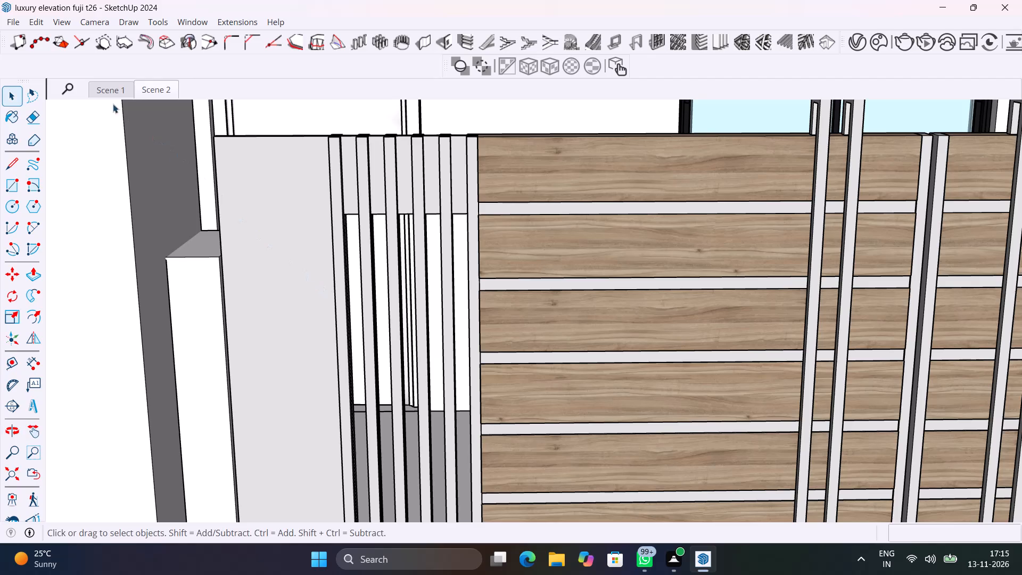
Reopen the Residential ground floor fuji t27 model and return to its front boundary wall.
{"action": "left_click", "coordinate": [12, 22]}
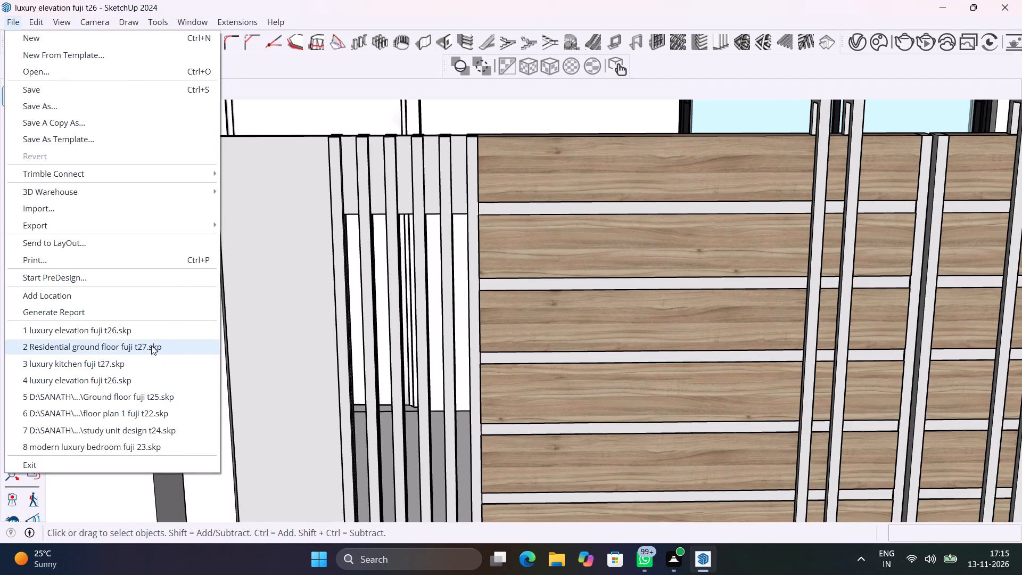
{"action": "left_click", "coordinate": [152, 346]}
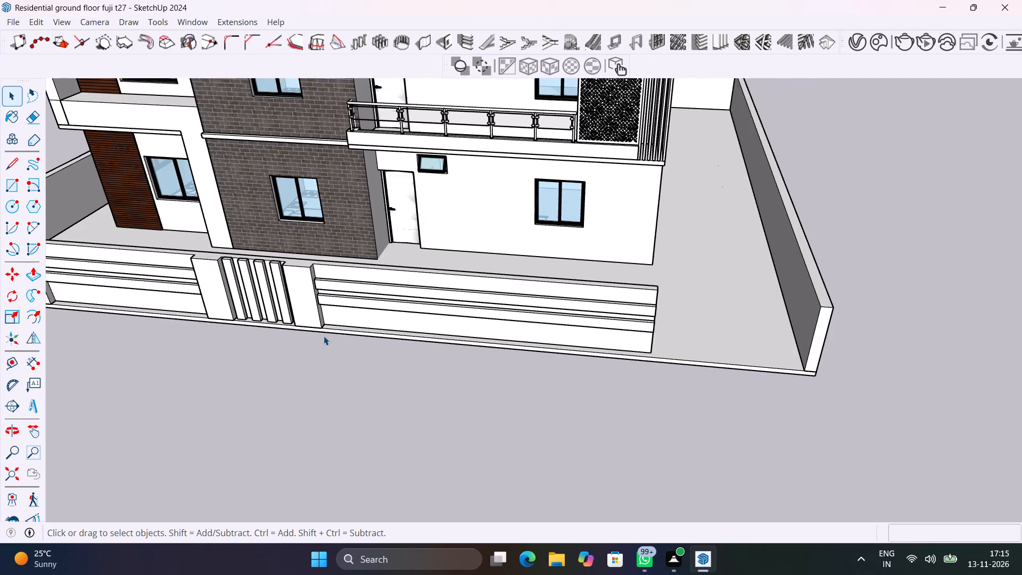
{"action": "scroll", "coordinate": [324, 336], "scroll_direction": "down", "scroll_amount": 4}
{"action": "middle_click_drag", "start_coordinate": [405, 359], "coordinate": [434, 319]}
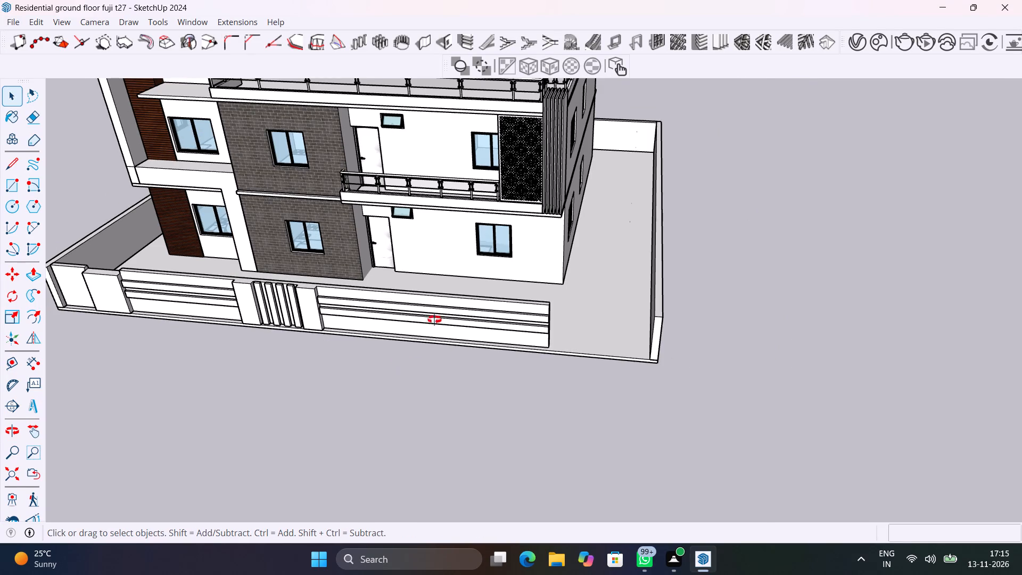
{"action": "middle_click_drag", "start_coordinate": [434, 319], "coordinate": [484, 297]}
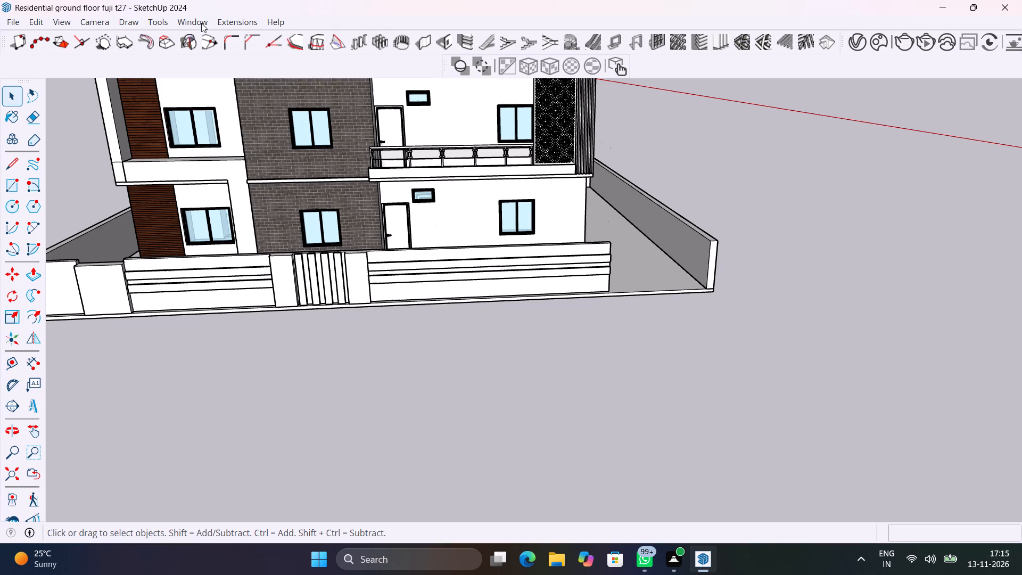
Open the 3D Warehouse again at the model results for GATE.
{"action": "left_click", "coordinate": [192, 23]}
{"action": "left_click", "coordinate": [233, 130]}
{"action": "left_click", "coordinate": [194, 27]}
{"action": "left_click", "coordinate": [227, 124]}
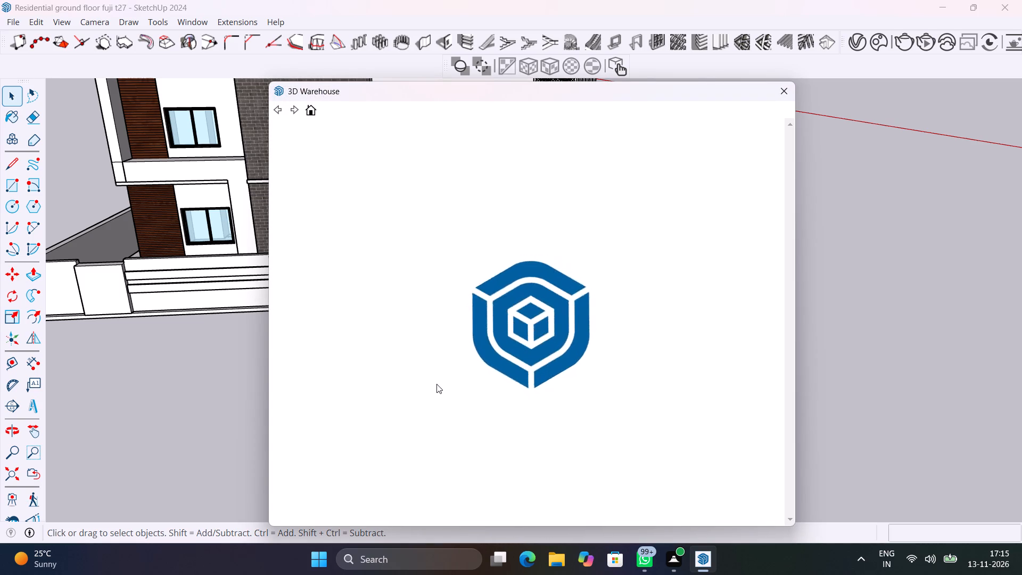
{"action": "scroll", "coordinate": [566, 395], "scroll_direction": "down", "scroll_amount": 1}
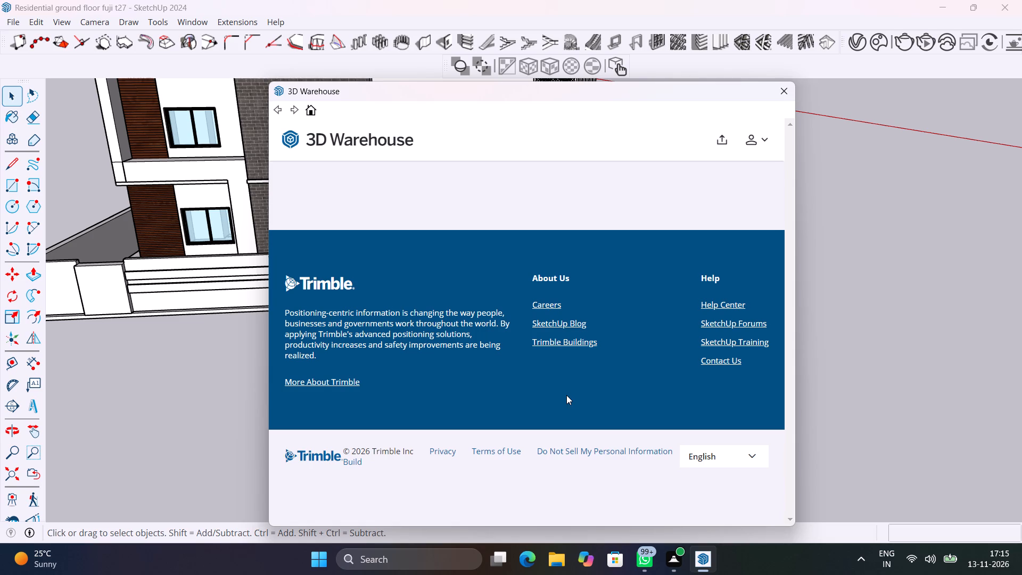
{"action": "scroll", "coordinate": [566, 395], "scroll_direction": "down", "scroll_amount": 5}
{"action": "scroll", "coordinate": [566, 395], "scroll_direction": "up", "scroll_amount": 2}
{"action": "scroll", "coordinate": [566, 398], "scroll_direction": "down", "scroll_amount": 2}
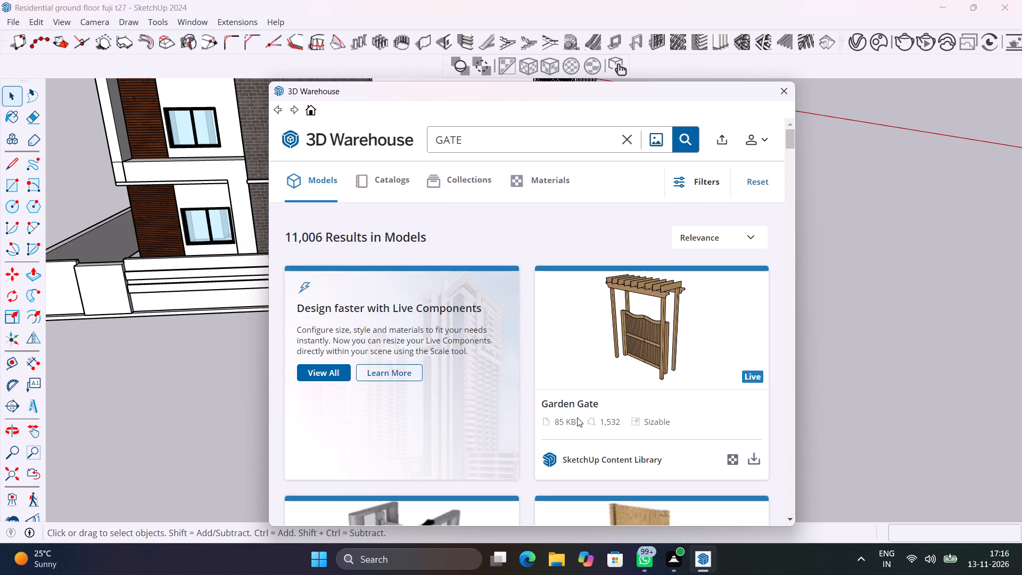
Browse the 3D Warehouse gate models for a design like the wood-slatted gate in the luxury elevation model.
{"action": "scroll", "coordinate": [577, 417], "scroll_direction": "up", "scroll_amount": 3}
{"action": "scroll", "coordinate": [577, 417], "scroll_direction": "down", "scroll_amount": 4}
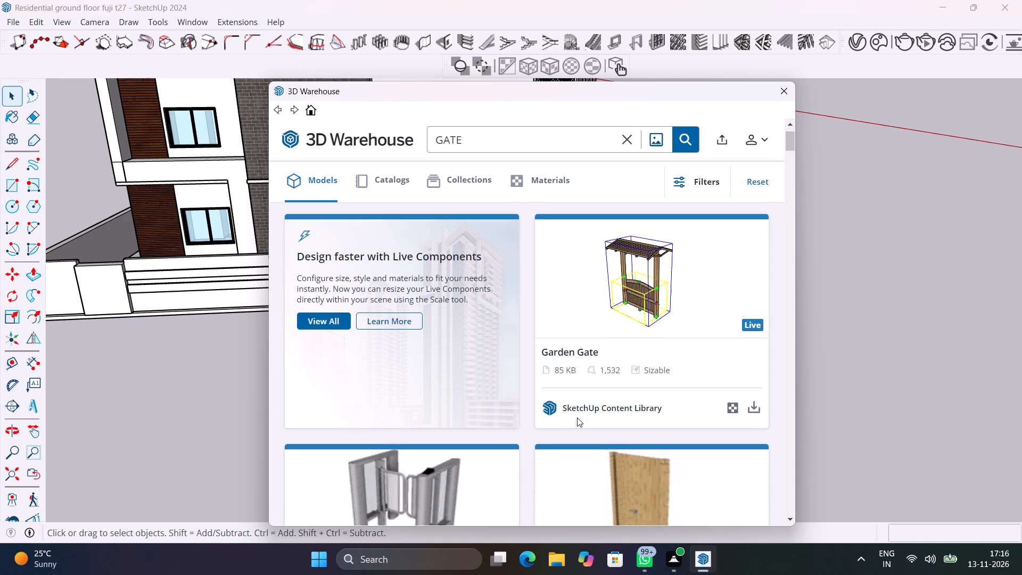
{"action": "scroll", "coordinate": [577, 417], "scroll_direction": "down", "scroll_amount": 3}
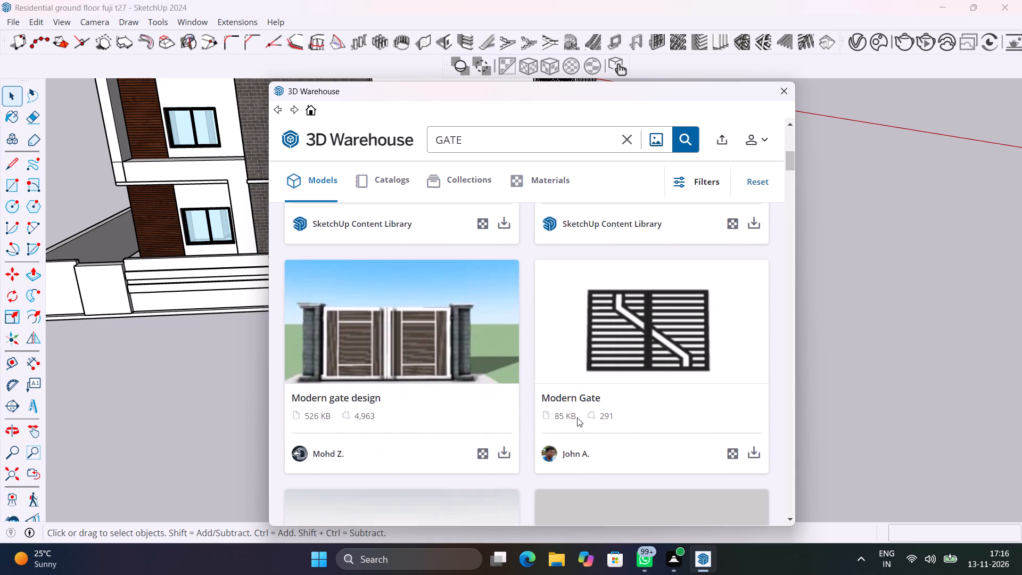
{"action": "scroll", "coordinate": [577, 417], "scroll_direction": "down", "scroll_amount": 1}
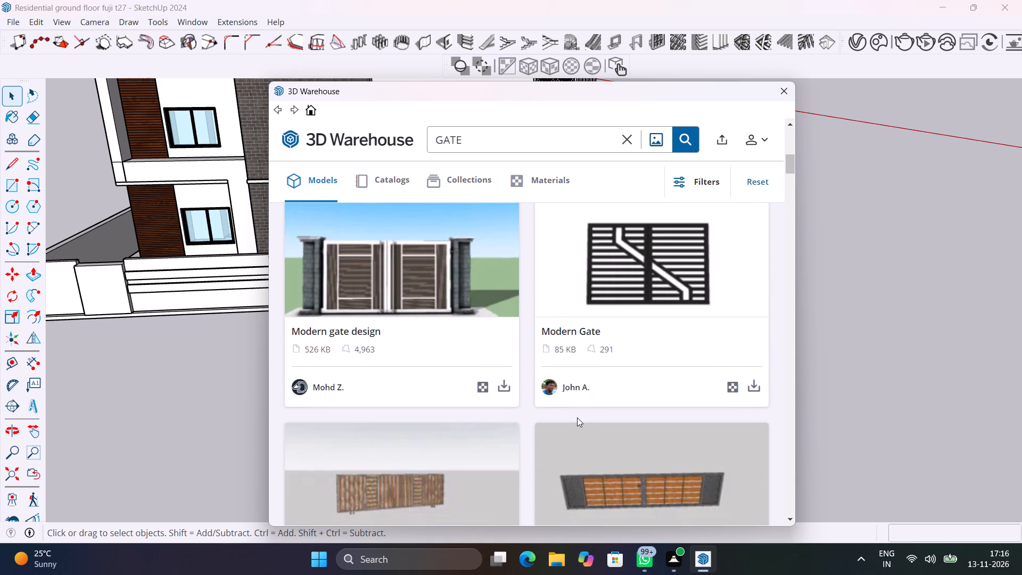
{"action": "scroll", "coordinate": [577, 417], "scroll_direction": "down", "scroll_amount": 2}
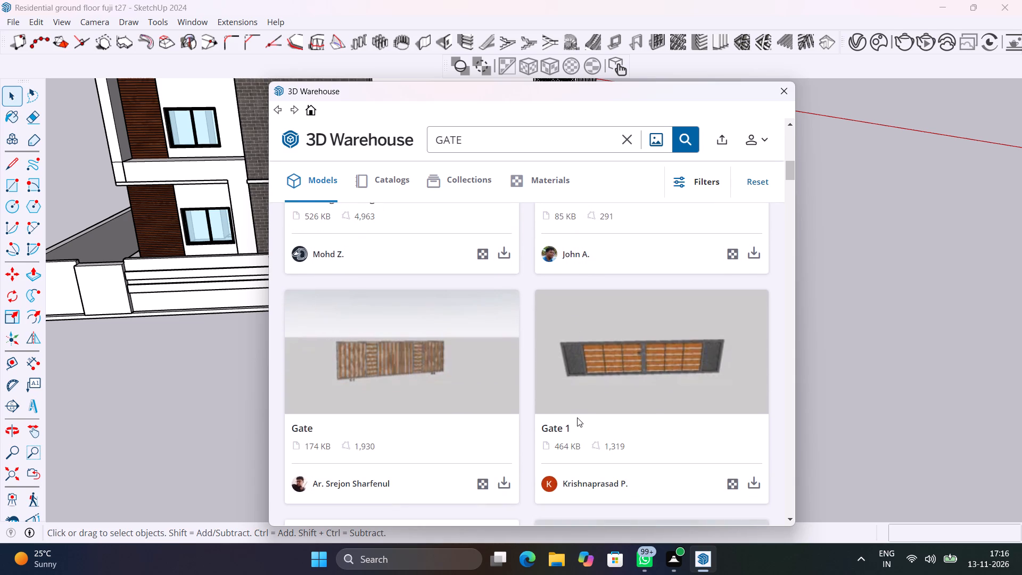
{"action": "scroll", "coordinate": [577, 417], "scroll_direction": "down", "scroll_amount": 4}
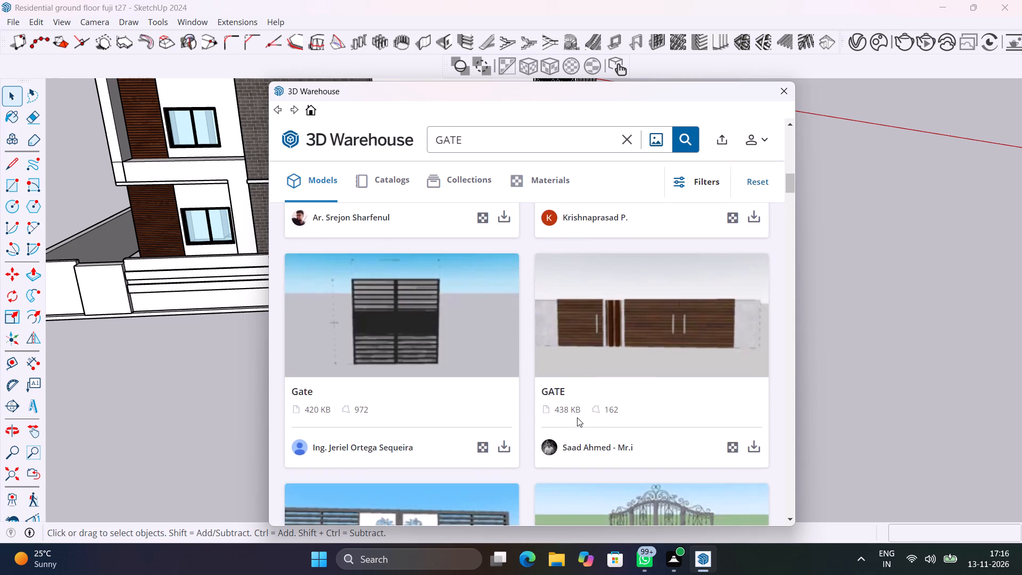
{"action": "scroll", "coordinate": [577, 417], "scroll_direction": "down", "scroll_amount": 8}
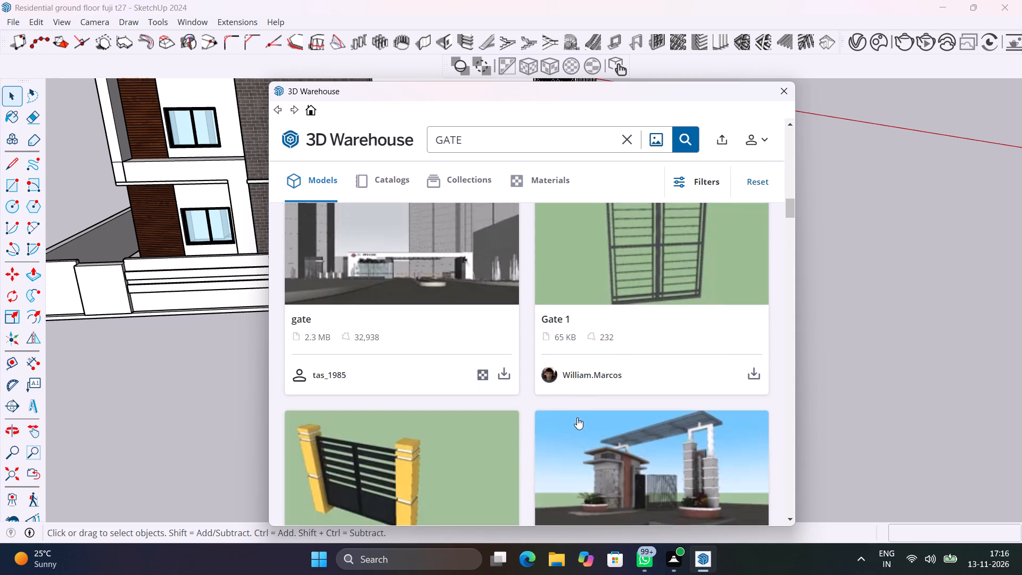
{"action": "scroll", "coordinate": [577, 417], "scroll_direction": "down", "scroll_amount": 5}
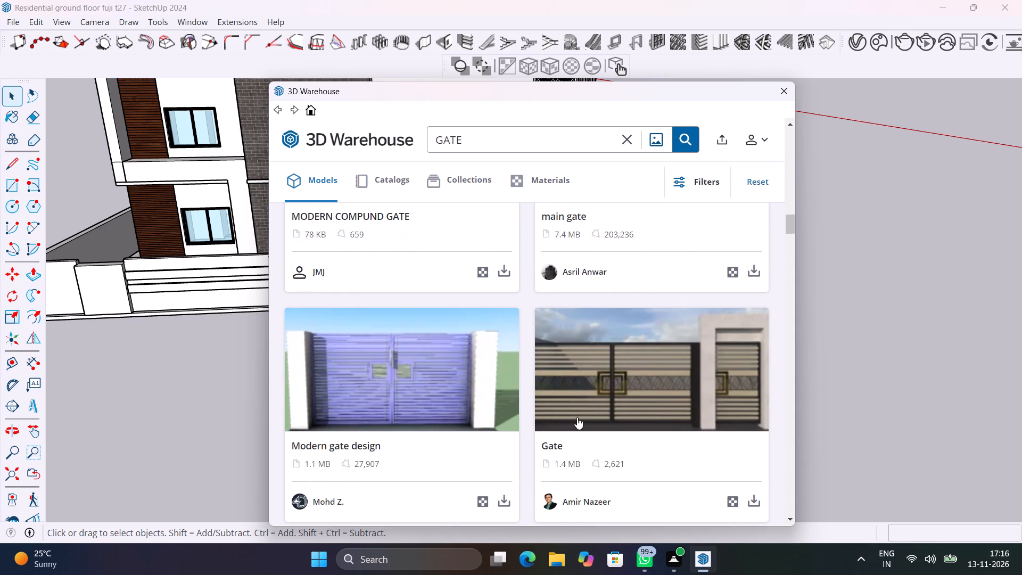
{"action": "scroll", "coordinate": [577, 417], "scroll_direction": "down", "scroll_amount": 4}
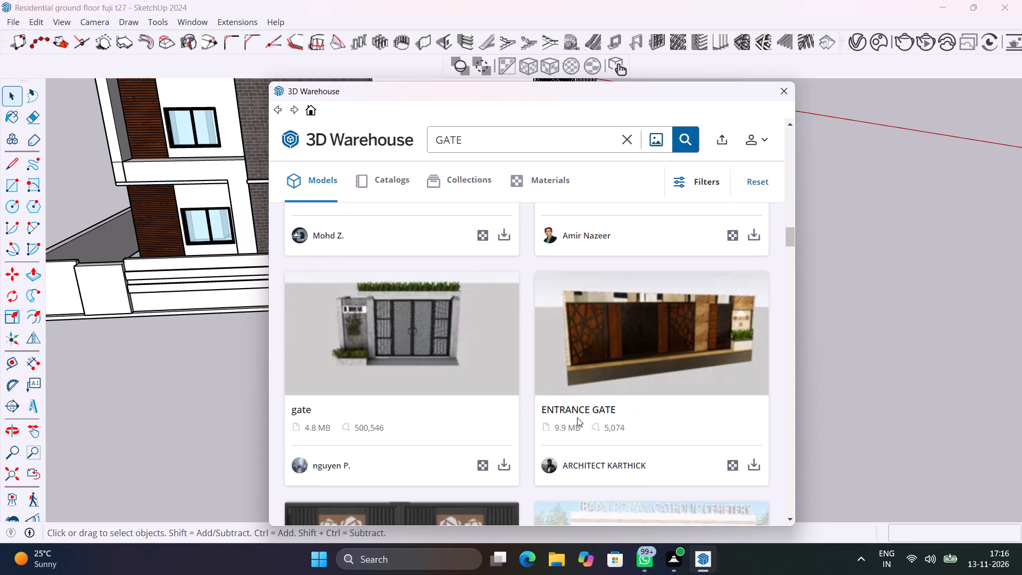
{"action": "scroll", "coordinate": [577, 417], "scroll_direction": "down", "scroll_amount": 2}
{"action": "scroll", "coordinate": [577, 417], "scroll_direction": "up", "scroll_amount": 1}
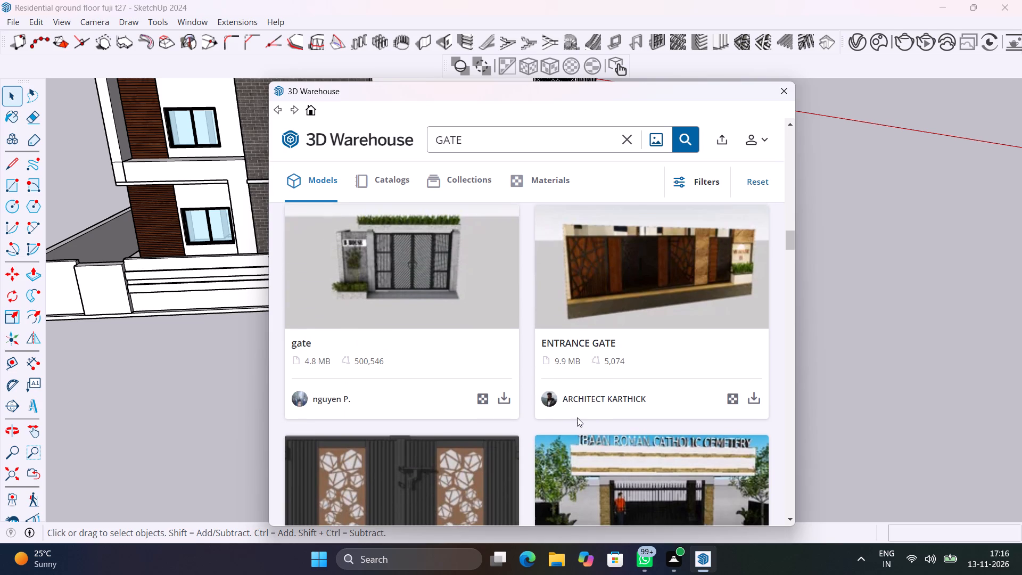
{"action": "scroll", "coordinate": [577, 417], "scroll_direction": "down", "scroll_amount": 13}
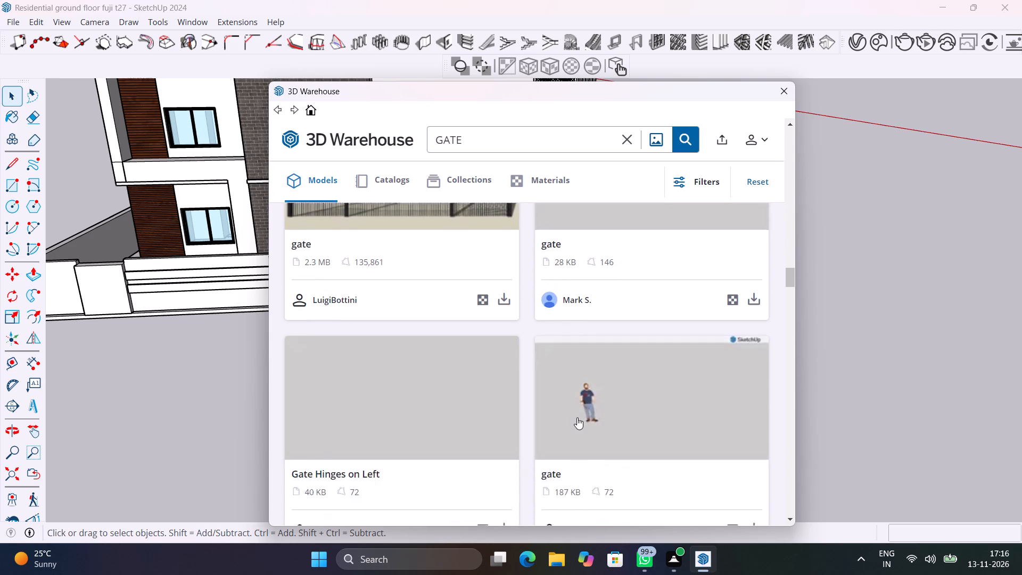
{"action": "scroll", "coordinate": [577, 417], "scroll_direction": "down", "scroll_amount": 7}
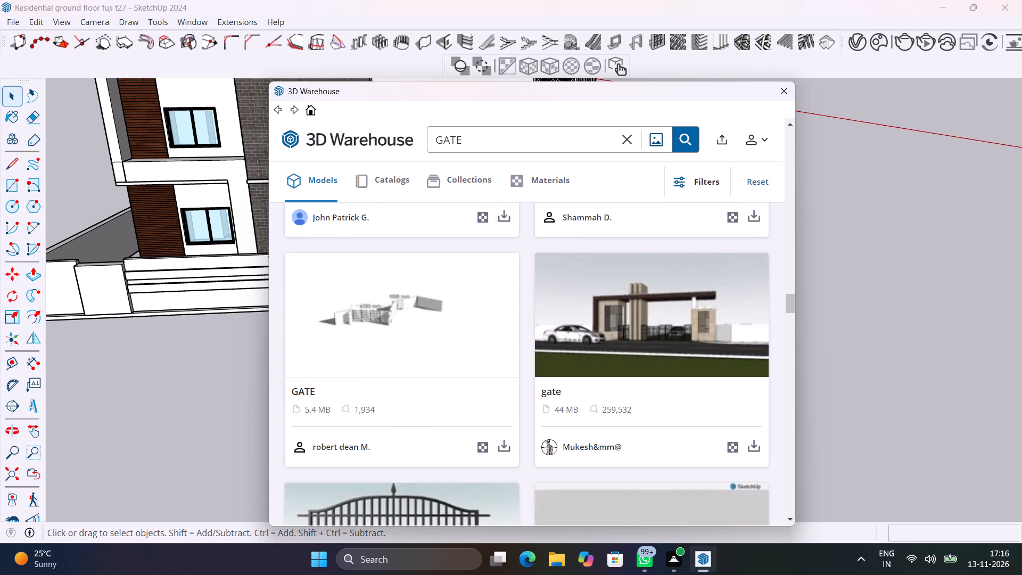
{"action": "scroll", "coordinate": [577, 417], "scroll_direction": "down", "scroll_amount": 10}
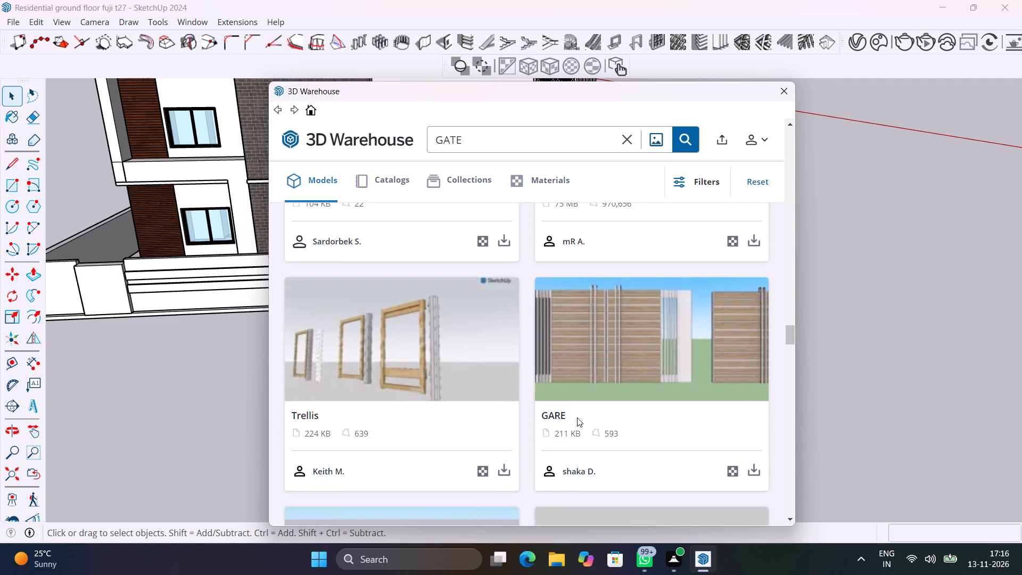
{"action": "scroll", "coordinate": [577, 417], "scroll_direction": "down", "scroll_amount": 9}
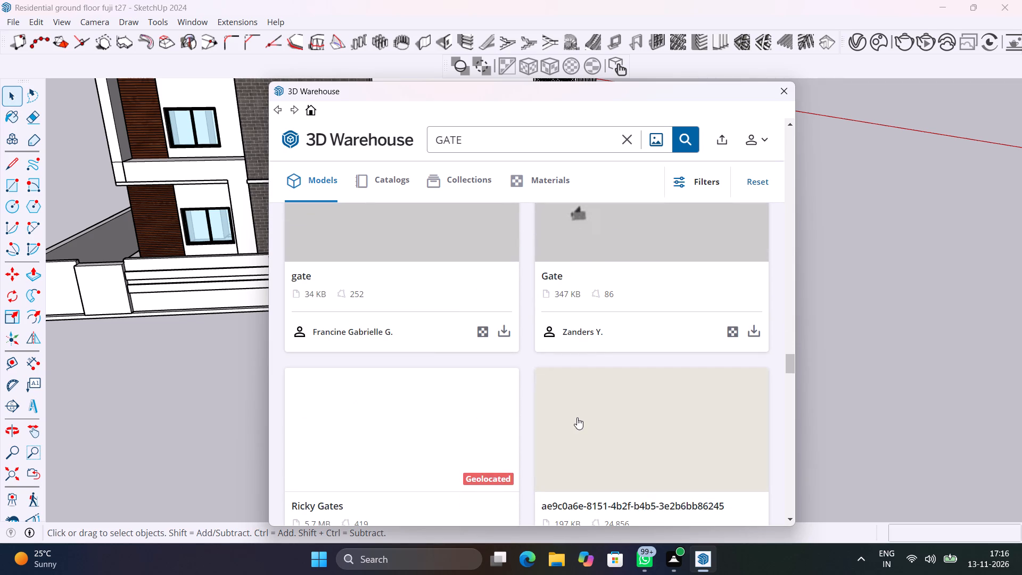
{"action": "scroll", "coordinate": [577, 417], "scroll_direction": "down", "scroll_amount": 2}
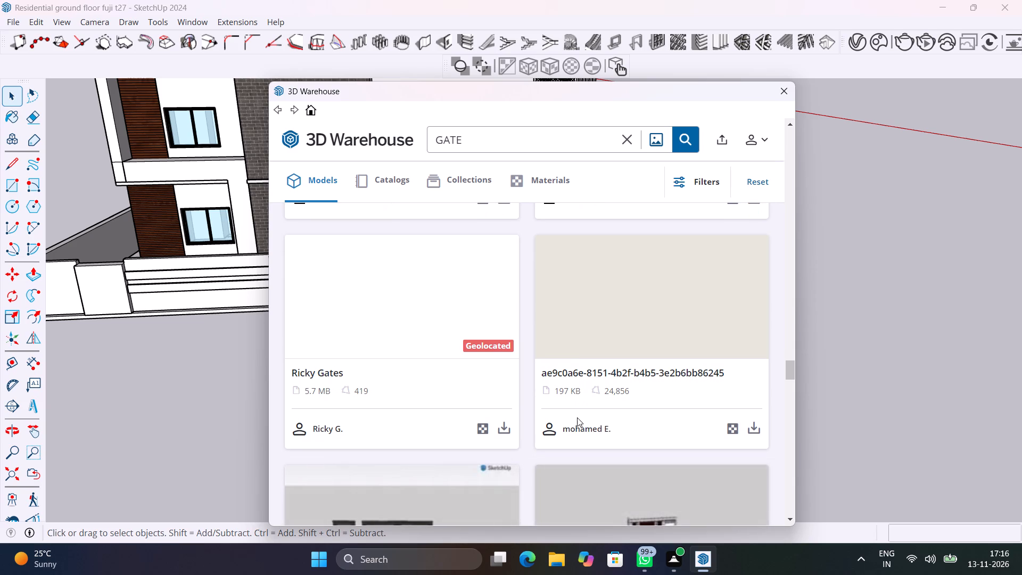
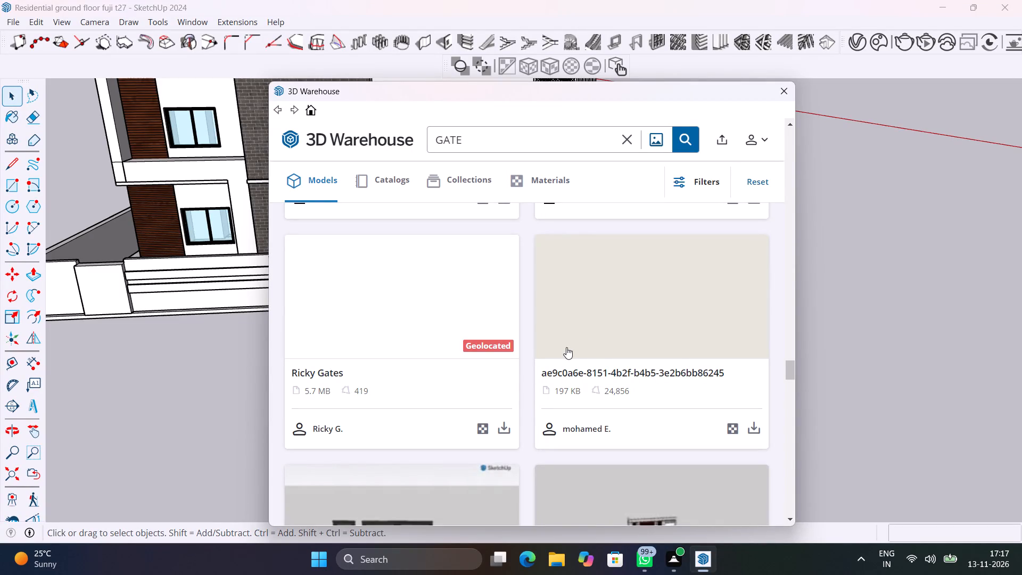
Browse further through the 3D Warehouse GATE model results for a suitable wood-slatted boundary gate.
{"action": "scroll", "coordinate": [566, 347], "scroll_direction": "up", "scroll_amount": 3}
{"action": "scroll", "coordinate": [566, 347], "scroll_direction": "down", "scroll_amount": 5}
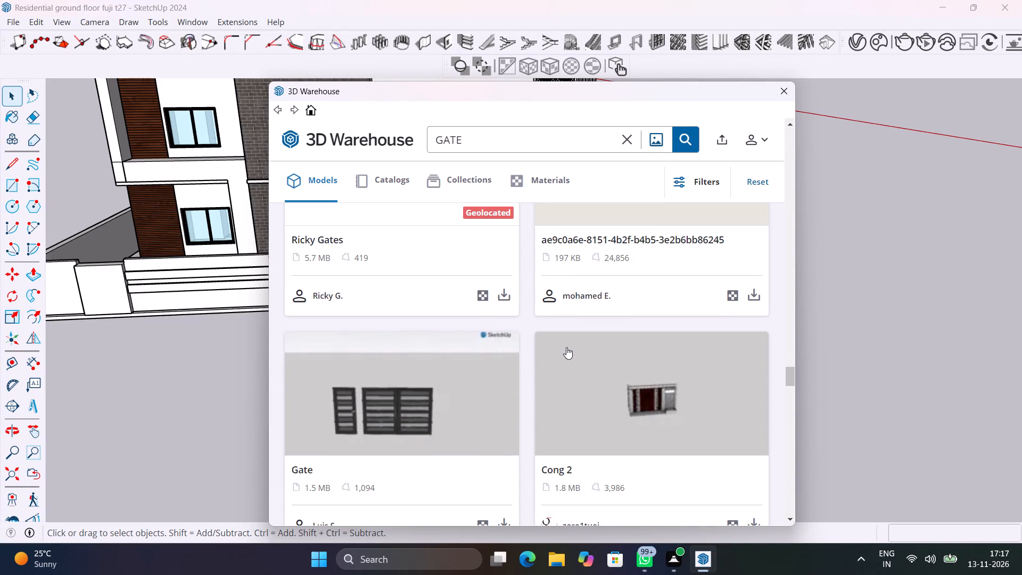
{"action": "scroll", "coordinate": [566, 347], "scroll_direction": "down", "scroll_amount": 8}
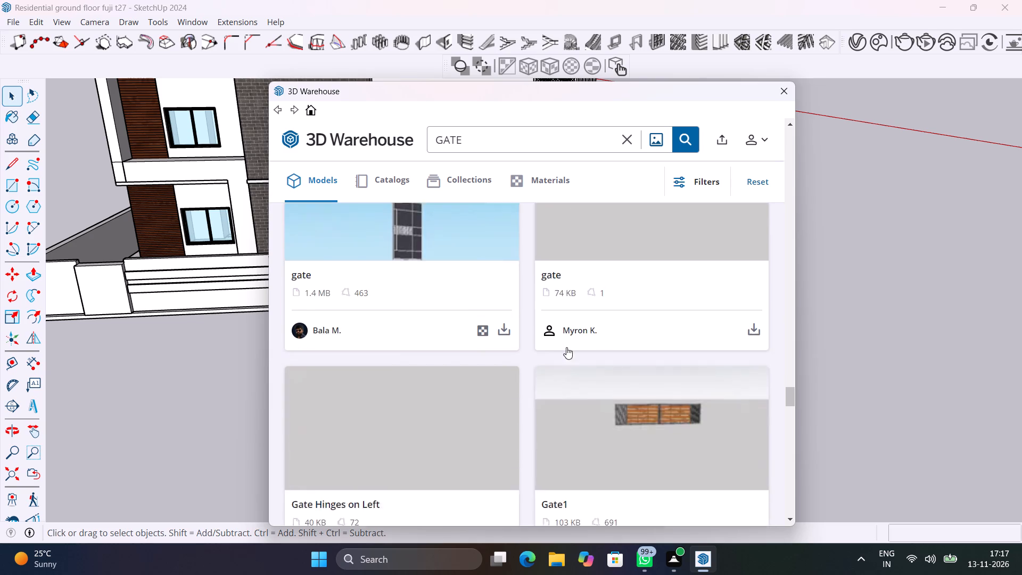
{"action": "scroll", "coordinate": [566, 347], "scroll_direction": "down", "scroll_amount": 8}
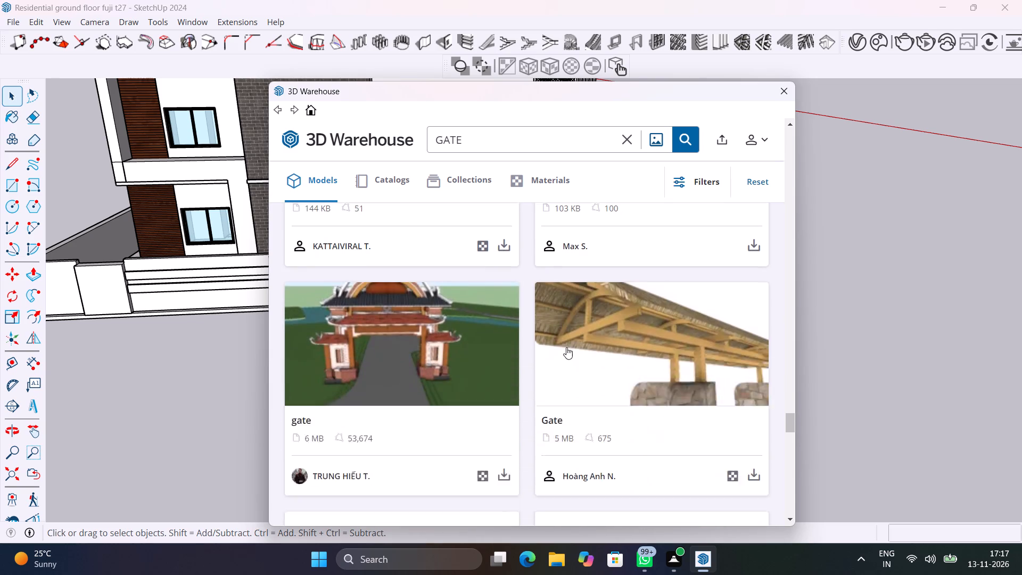
{"action": "scroll", "coordinate": [566, 347], "scroll_direction": "down", "scroll_amount": 6}
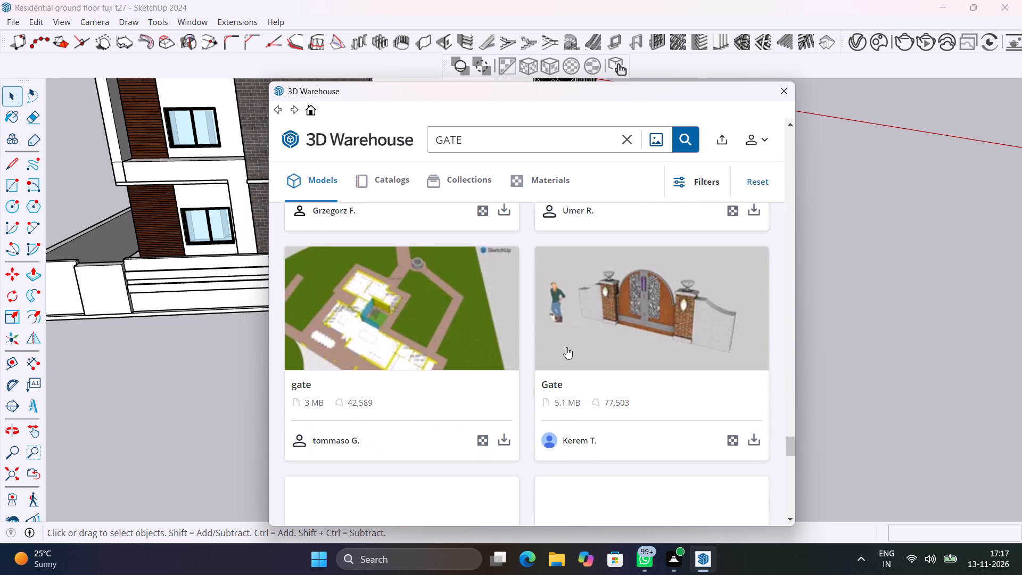
{"action": "scroll", "coordinate": [566, 347], "scroll_direction": "down", "scroll_amount": 6}
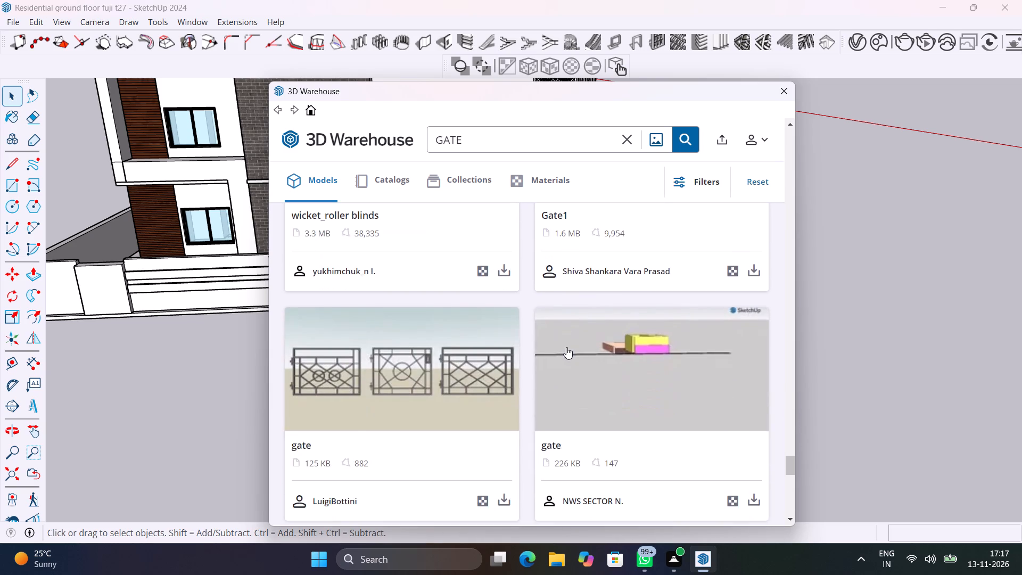
{"action": "scroll", "coordinate": [566, 347], "scroll_direction": "down", "scroll_amount": 9}
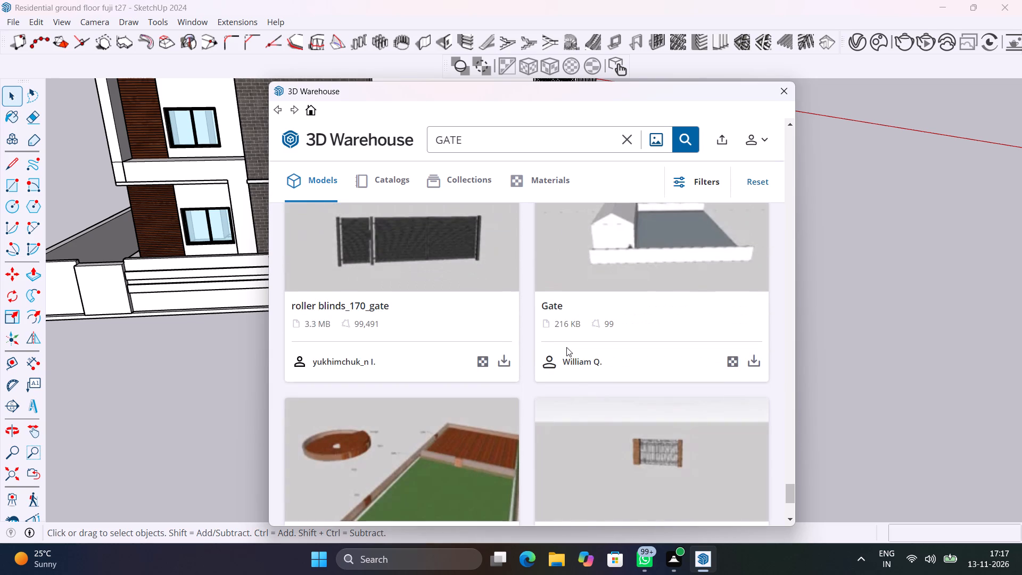
{"action": "scroll", "coordinate": [566, 347], "scroll_direction": "down", "scroll_amount": 5}
Go back through the earlier GATE results and download the wood-panelled Modern gate design with grey pillars directly into the model.
{"action": "scroll", "coordinate": [566, 347], "scroll_direction": "up", "scroll_amount": 20}
{"action": "scroll", "coordinate": [566, 347], "scroll_direction": "up", "scroll_amount": 8}
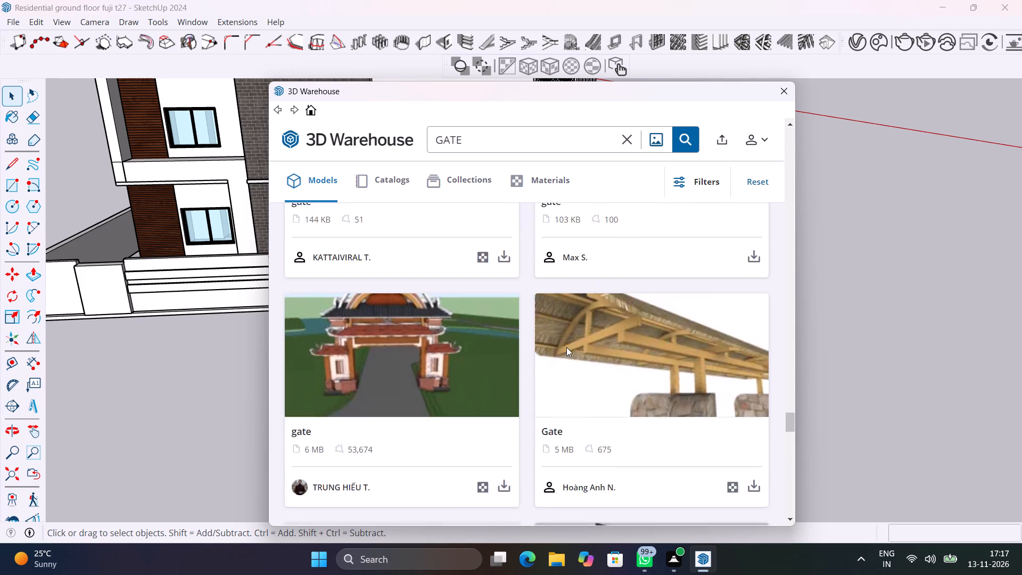
{"action": "scroll", "coordinate": [566, 347], "scroll_direction": "up", "scroll_amount": 20}
{"action": "scroll", "coordinate": [566, 347], "scroll_direction": "up", "scroll_amount": 20}
{"action": "scroll", "coordinate": [566, 347], "scroll_direction": "up", "scroll_amount": 11}
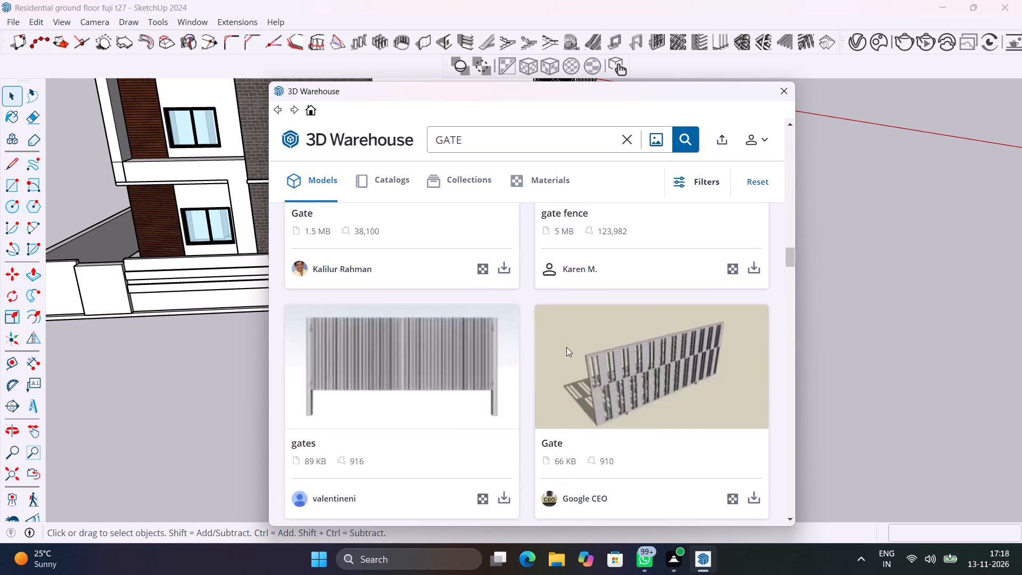
{"action": "scroll", "coordinate": [566, 347], "scroll_direction": "up", "scroll_amount": 10}
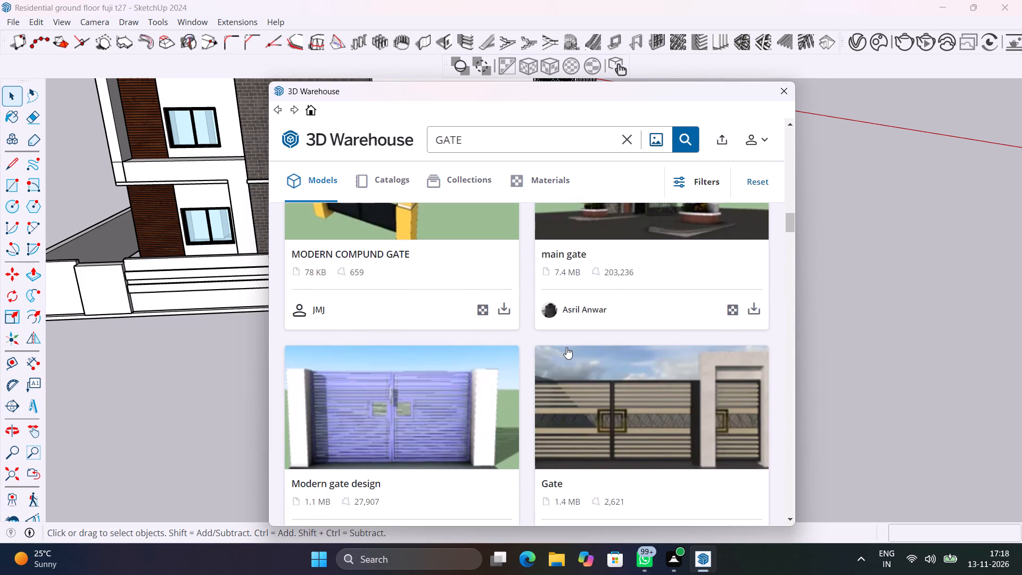
{"action": "scroll", "coordinate": [566, 347], "scroll_direction": "up", "scroll_amount": 8}
{"action": "scroll", "coordinate": [566, 347], "scroll_direction": "down", "scroll_amount": 4}
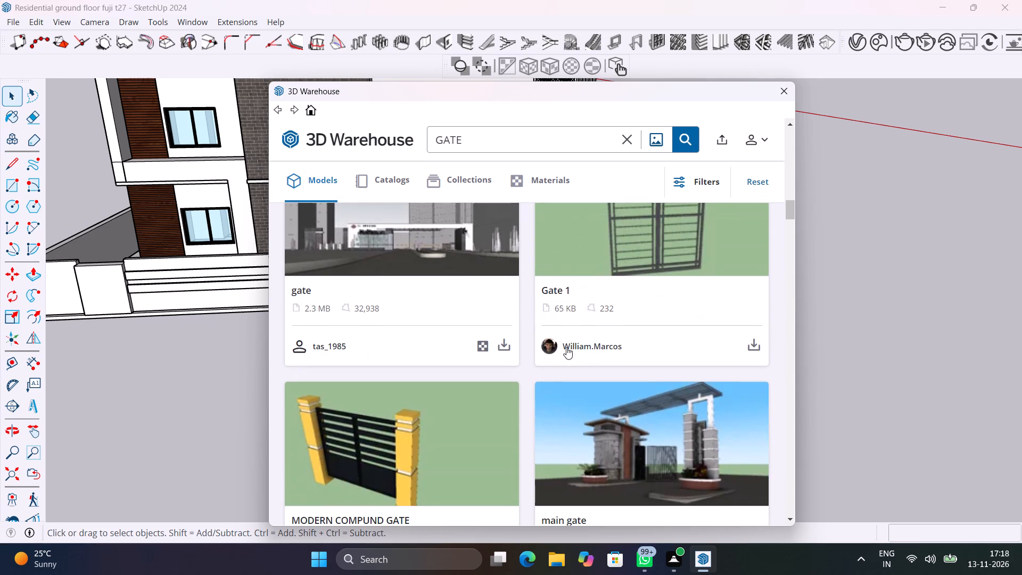
{"action": "scroll", "coordinate": [566, 347], "scroll_direction": "up", "scroll_amount": 3}
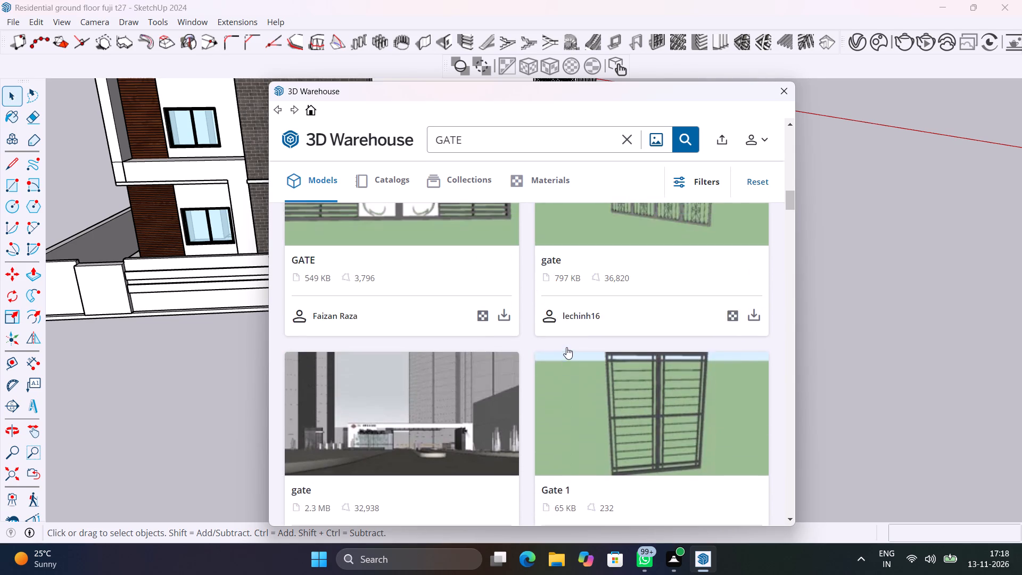
{"action": "scroll", "coordinate": [566, 347], "scroll_direction": "up", "scroll_amount": 17}
{"action": "scroll", "coordinate": [566, 347], "scroll_direction": "down", "scroll_amount": 4}
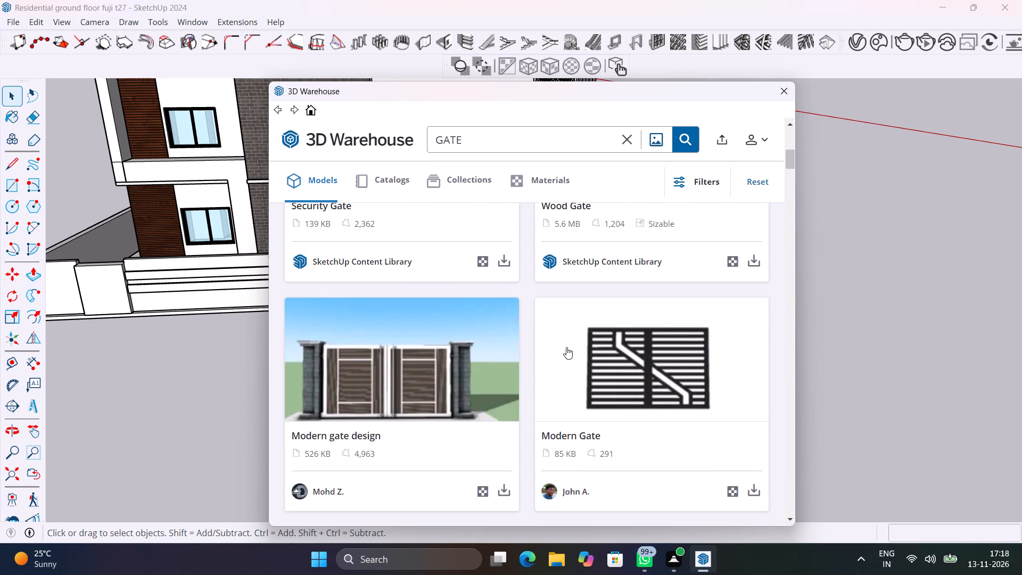
{"action": "left_click", "coordinate": [513, 494]}
{"action": "left_click", "coordinate": [498, 321]}
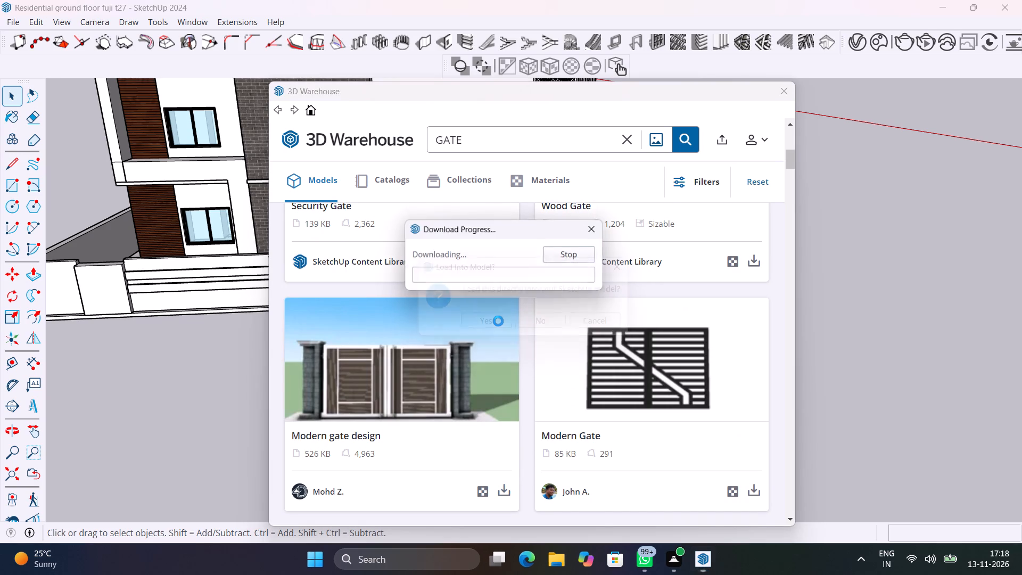
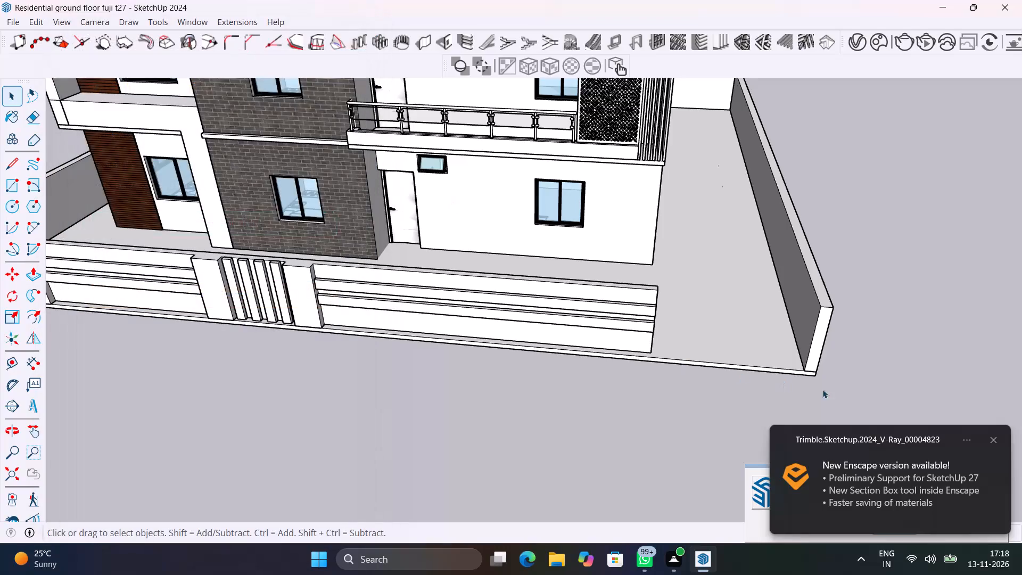
Dismiss the Enscape new-version notification and ignore the extension update notice to clear the modelling view.
{"action": "left_click", "coordinate": [994, 438]}
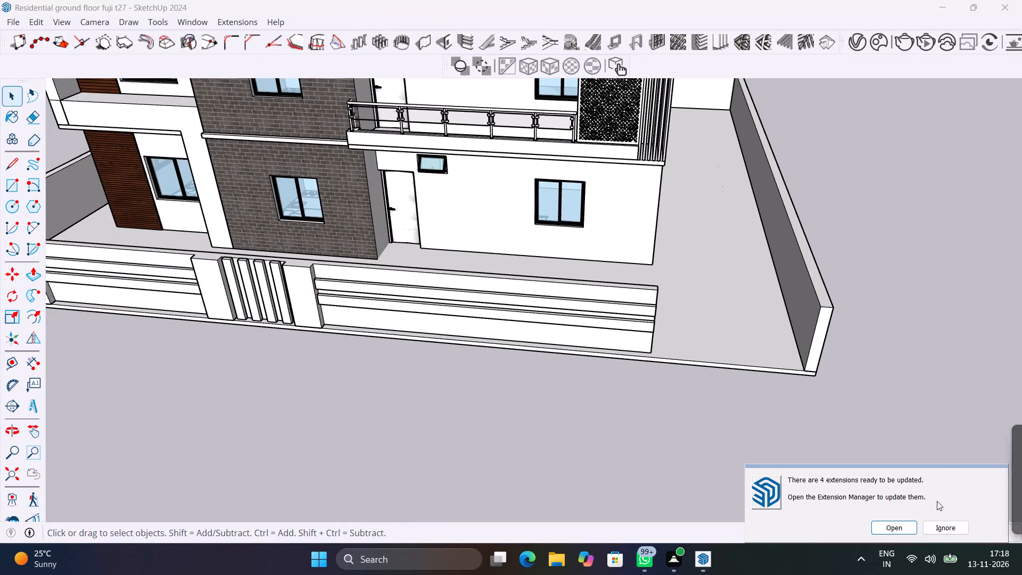
{"action": "left_click", "coordinate": [955, 529]}
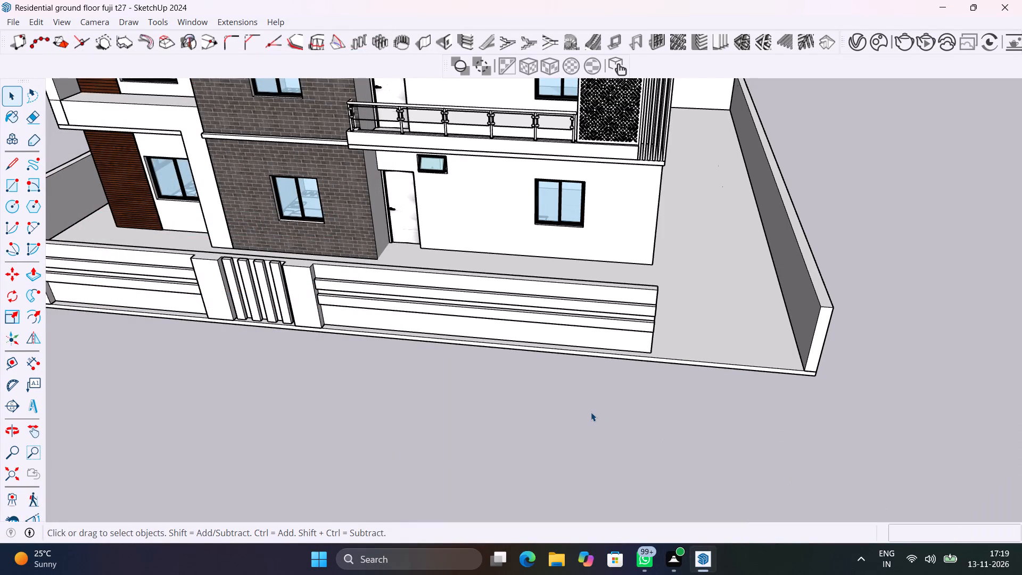
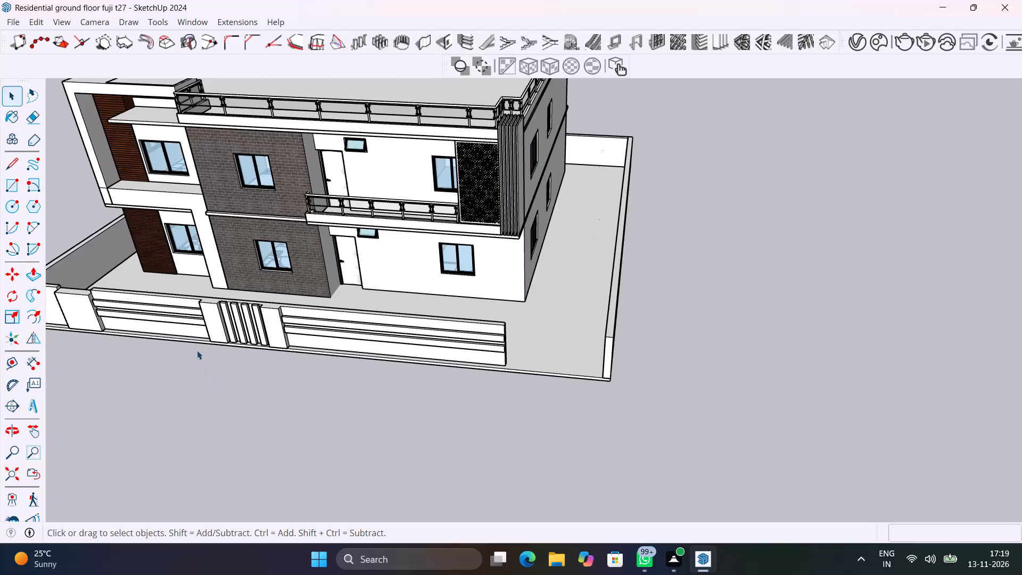
Save the house model.
{"action": "middle_click_drag", "start_coordinate": [197, 350], "coordinate": [343, 364], "text": "shift"}
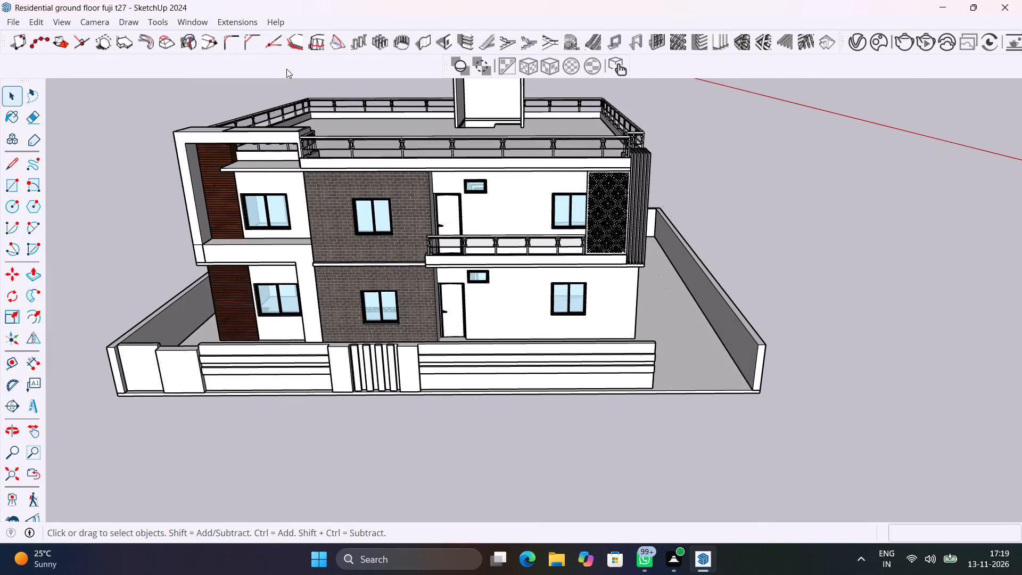
{"action": "key", "text": "ctrl+s"}
Open 3D Warehouse and search it for GATE.
{"action": "left_click", "coordinate": [191, 21]}
{"action": "left_click", "coordinate": [224, 124]}
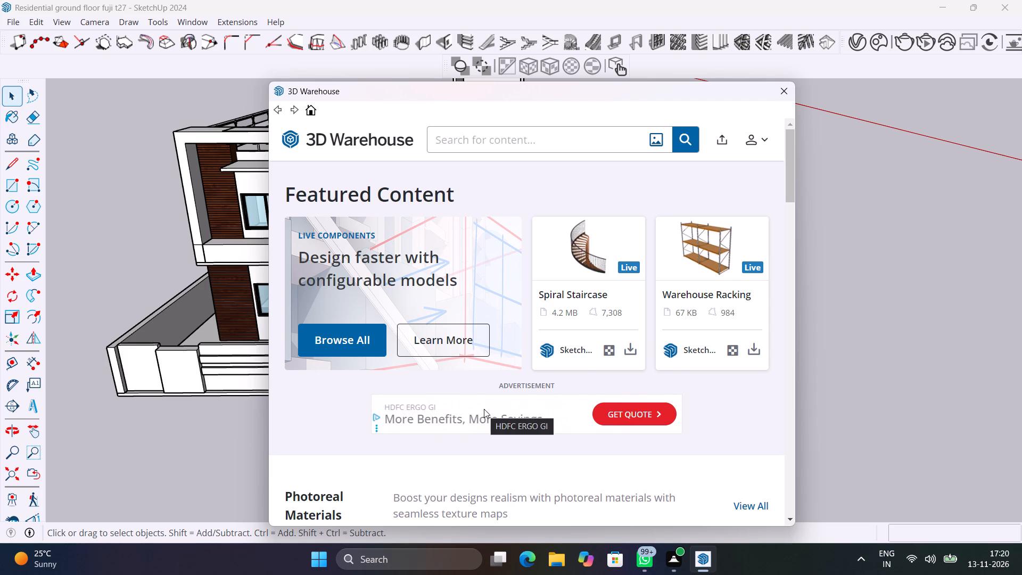
{"action": "scroll", "coordinate": [542, 337], "scroll_direction": "down", "scroll_amount": 4}
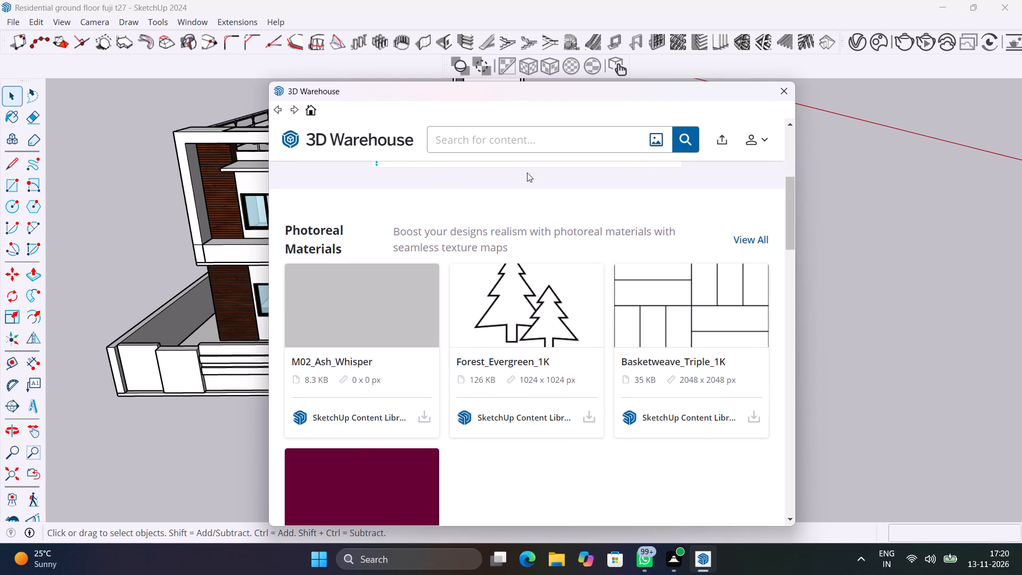
{"action": "left_click", "coordinate": [552, 136]}
{"action": "type", "text": "GATE"}
{"action": "key", "text": "Return"}
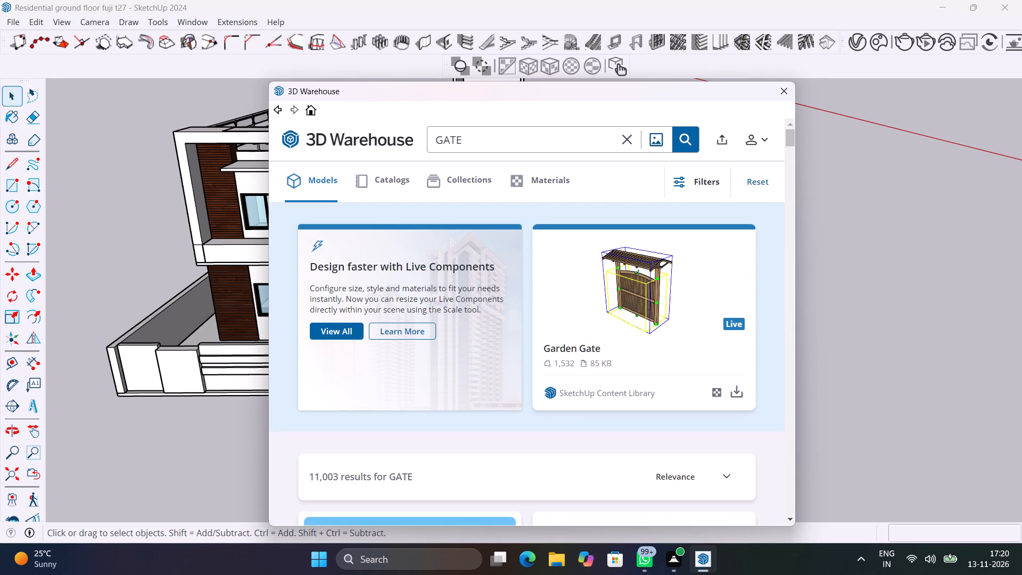
Load the Modern gate design model with stone pillars into the scene and place it beside the plot's side boundary wall.
{"action": "scroll", "coordinate": [614, 305], "scroll_direction": "down", "scroll_amount": 5}
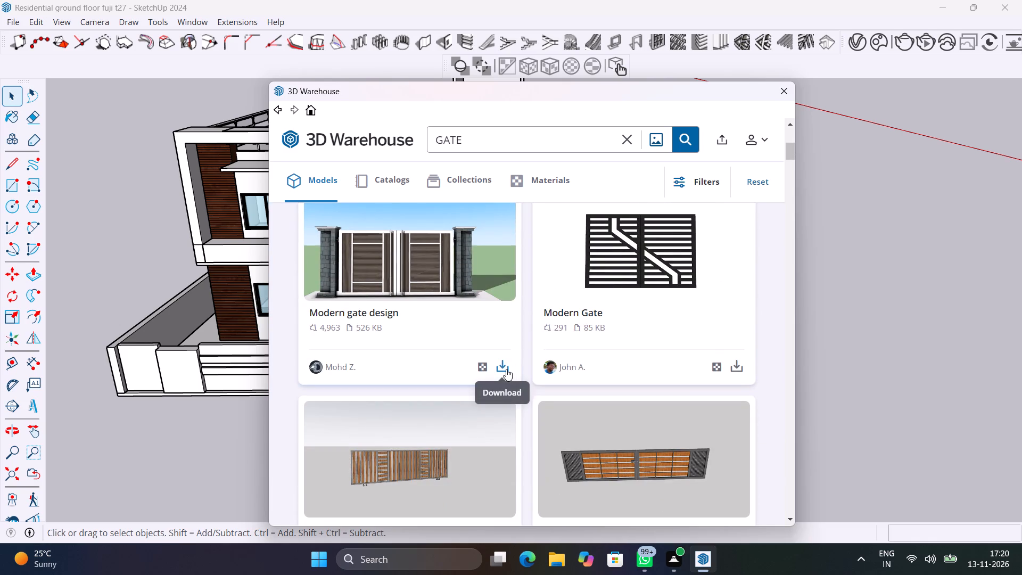
{"action": "left_click", "coordinate": [506, 369]}
{"action": "left_click", "coordinate": [483, 324]}
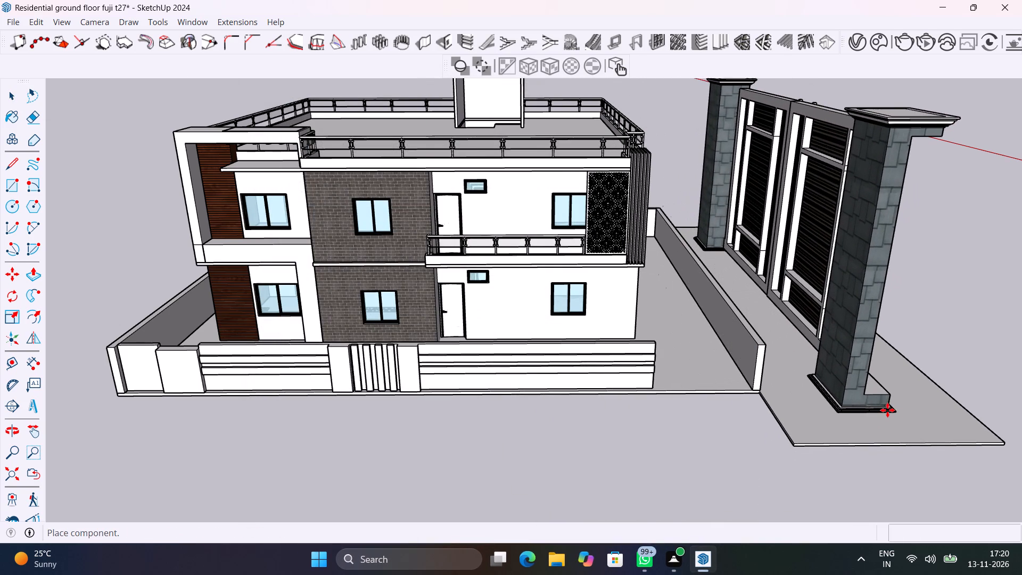
{"action": "middle_click_drag", "start_coordinate": [889, 409], "coordinate": [685, 430]}
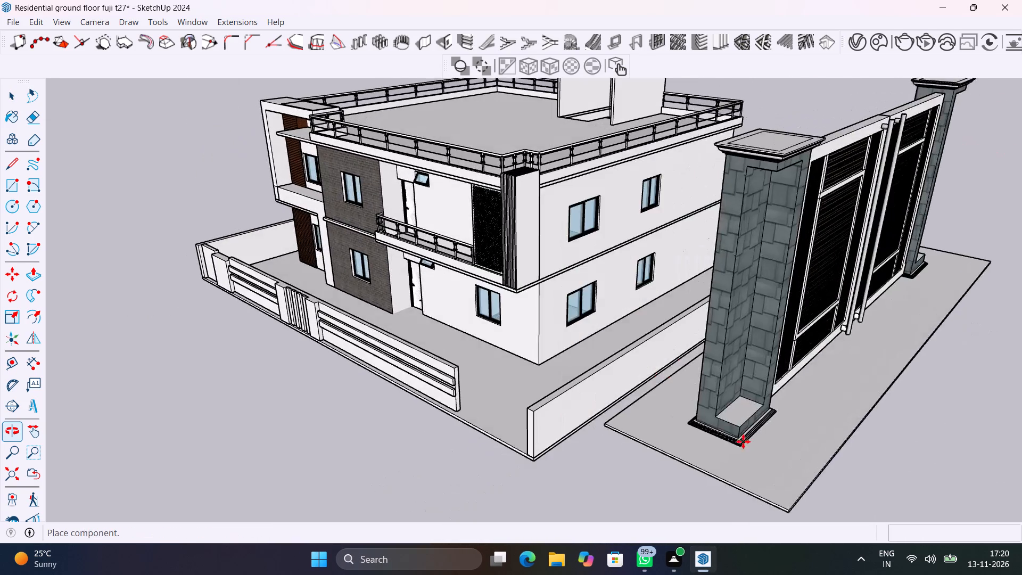
{"action": "scroll", "coordinate": [266, 503], "scroll_direction": "down", "scroll_amount": 10}
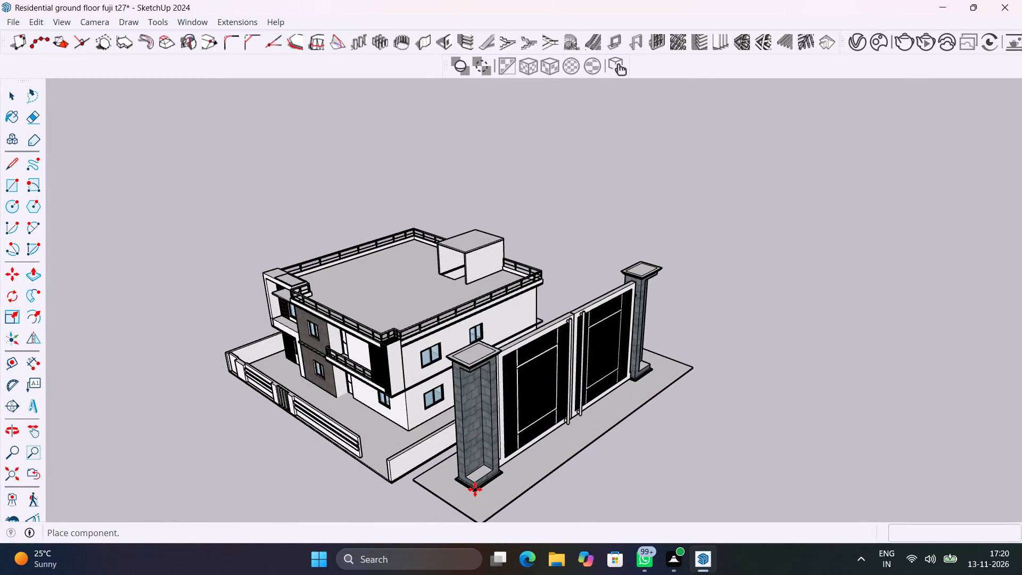
{"action": "left_click", "coordinate": [475, 489]}
Scale the gate component down uniformly to a factor of about 0.24.
{"action": "scroll", "coordinate": [491, 487], "scroll_direction": "up", "scroll_amount": 5}
{"action": "middle_click_drag", "start_coordinate": [587, 471], "coordinate": [592, 457]}
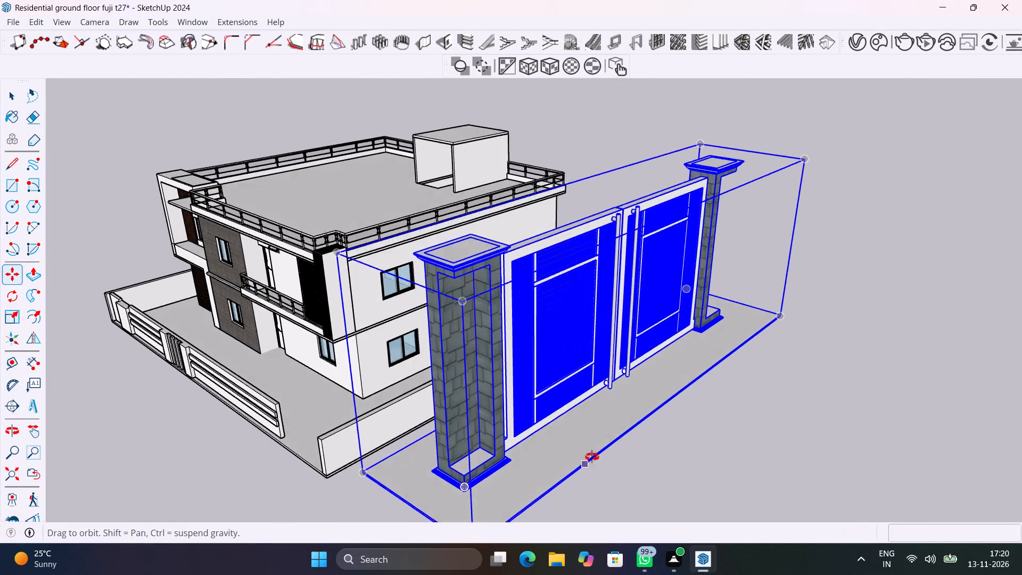
{"action": "middle_click_drag", "start_coordinate": [592, 457], "coordinate": [452, 445]}
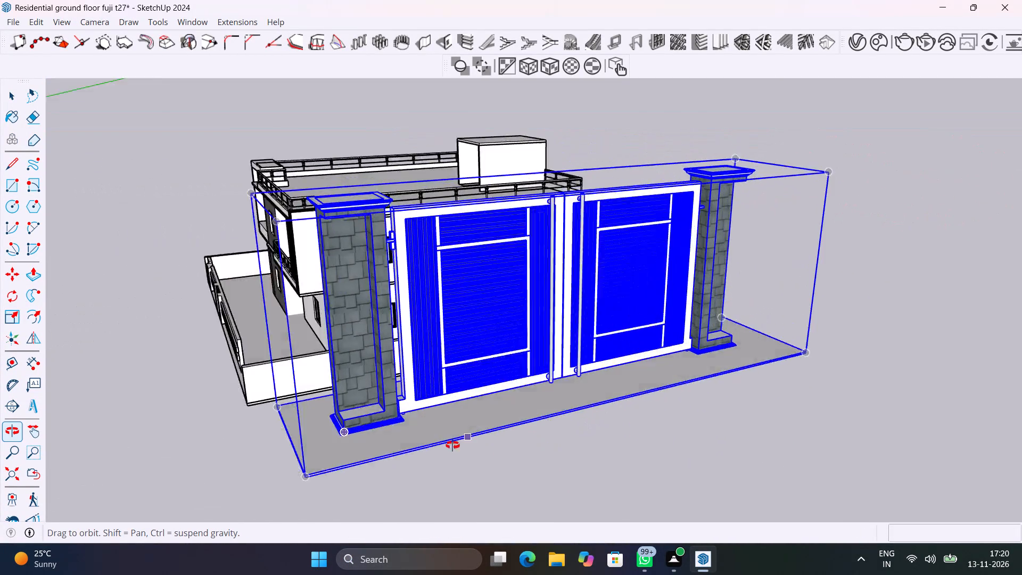
{"action": "middle_click_drag", "start_coordinate": [452, 445], "coordinate": [399, 458]}
{"action": "key", "text": "s"}
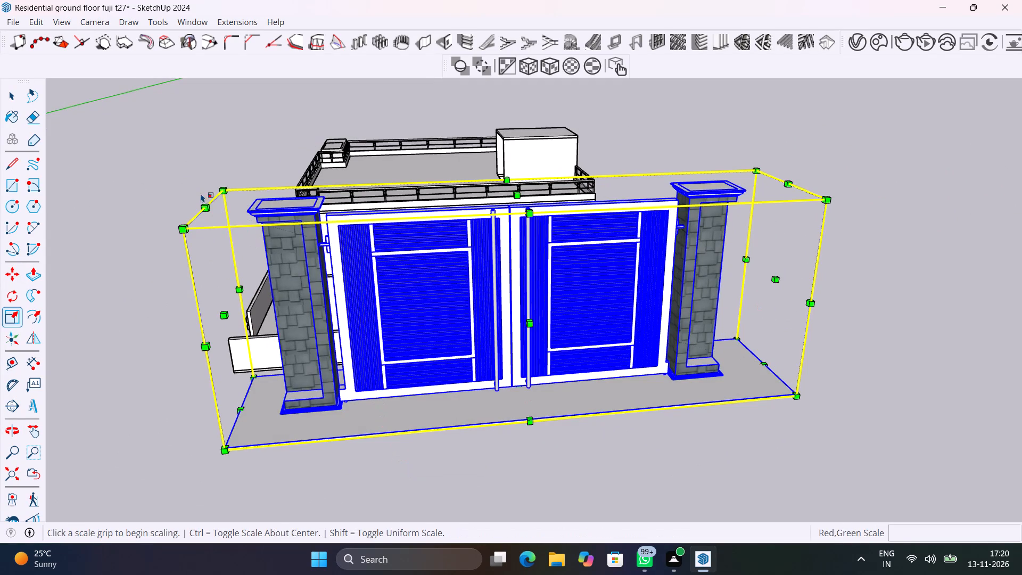
{"action": "left_click", "coordinate": [224, 189]}
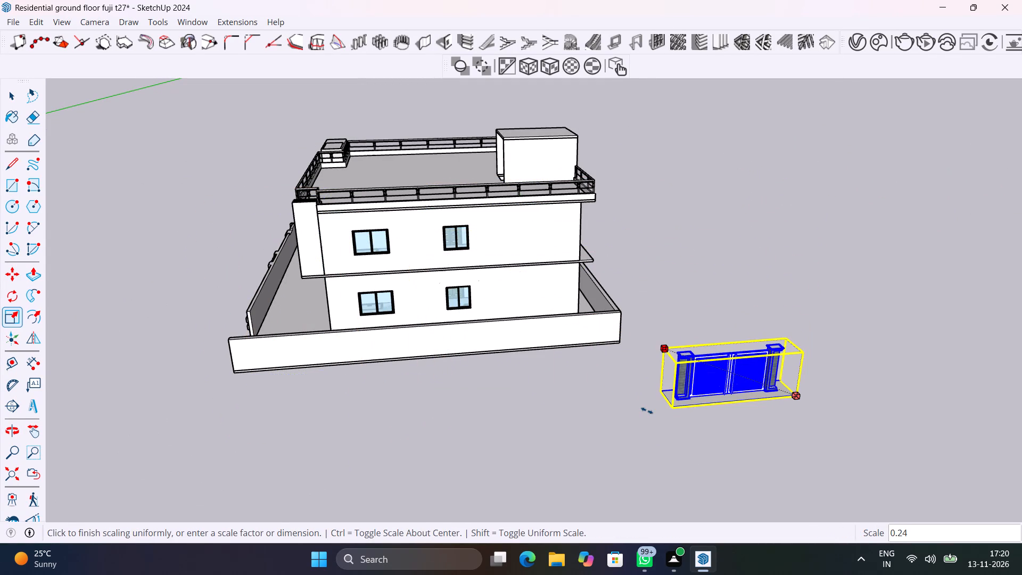
{"action": "left_click", "coordinate": [647, 410]}
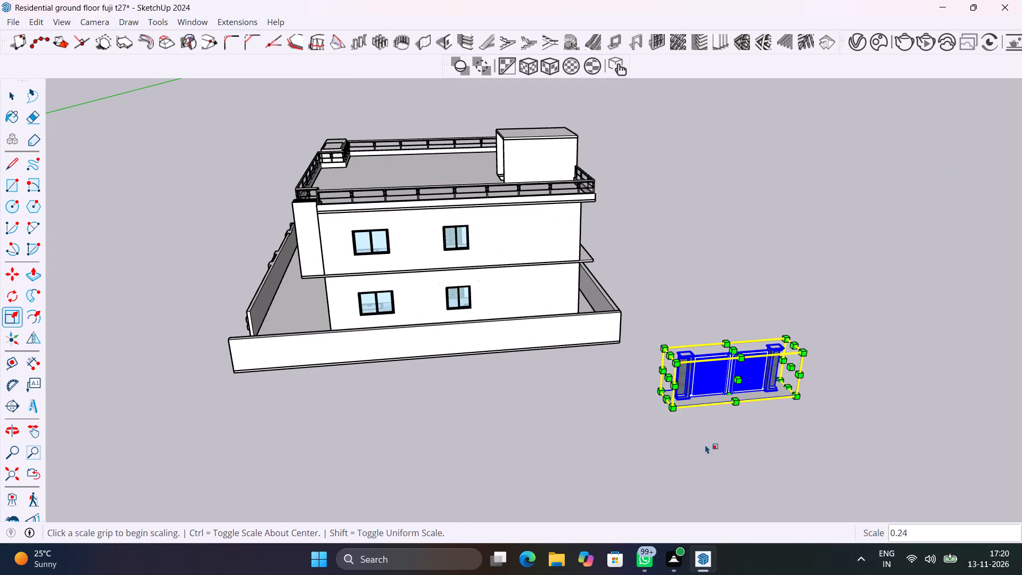
{"action": "key", "text": "space"}
Explode the scaled gate component so its parts can be edited separately.
{"action": "scroll", "coordinate": [733, 428], "scroll_direction": "up", "scroll_amount": 10}
{"action": "middle_click_drag", "start_coordinate": [716, 462], "coordinate": [625, 443]}
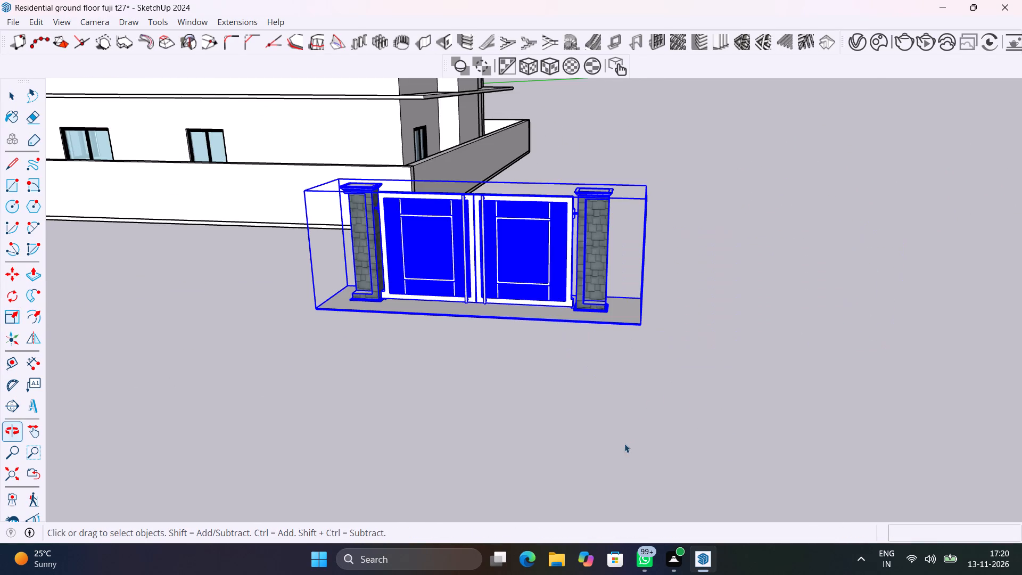
{"action": "left_click", "coordinate": [517, 423]}
{"action": "scroll", "coordinate": [572, 309], "scroll_direction": "up", "scroll_amount": 6}
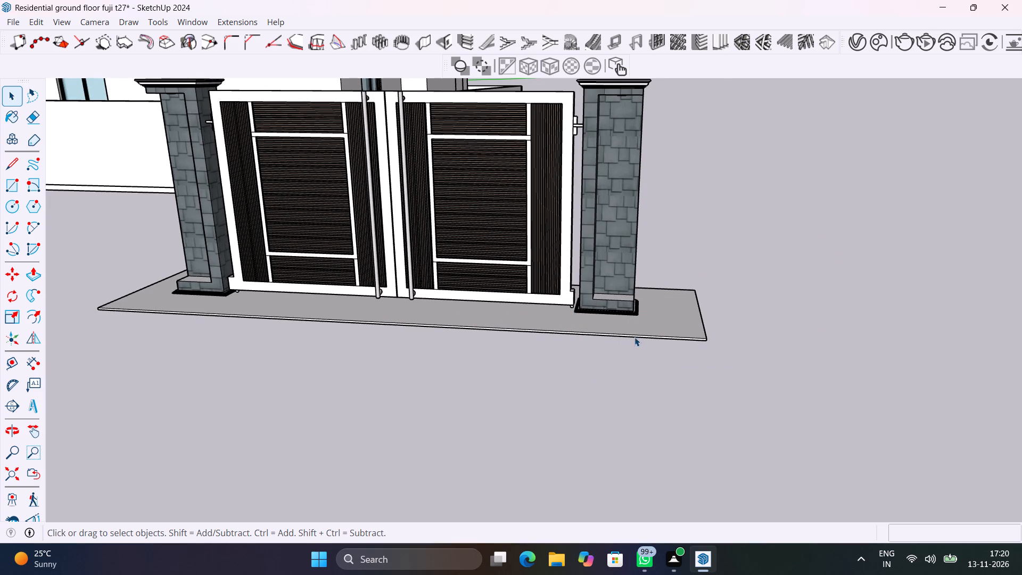
{"action": "left_click", "coordinate": [634, 336]}
{"action": "right_click", "coordinate": [634, 336]}
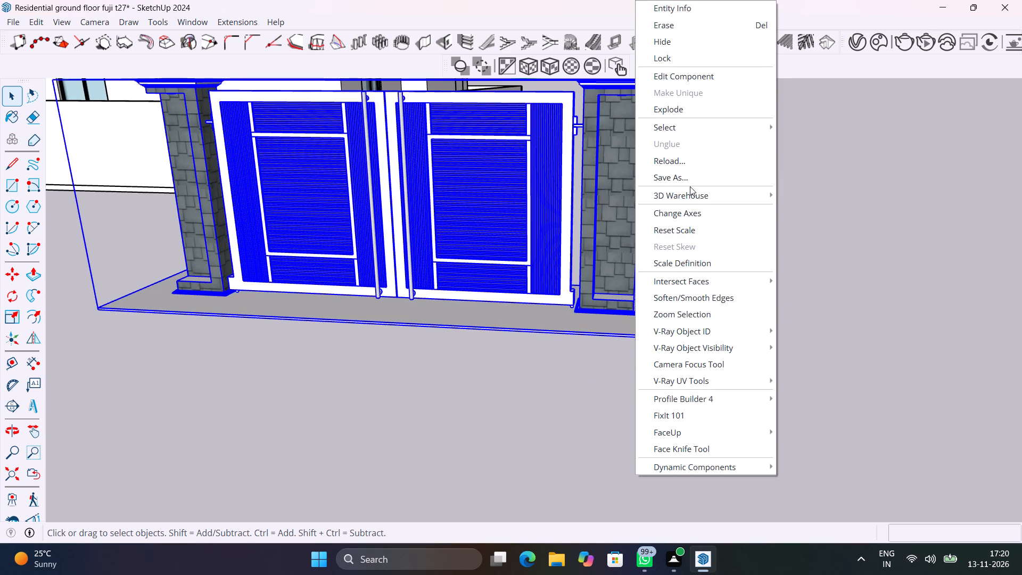
{"action": "left_click", "coordinate": [698, 111]}
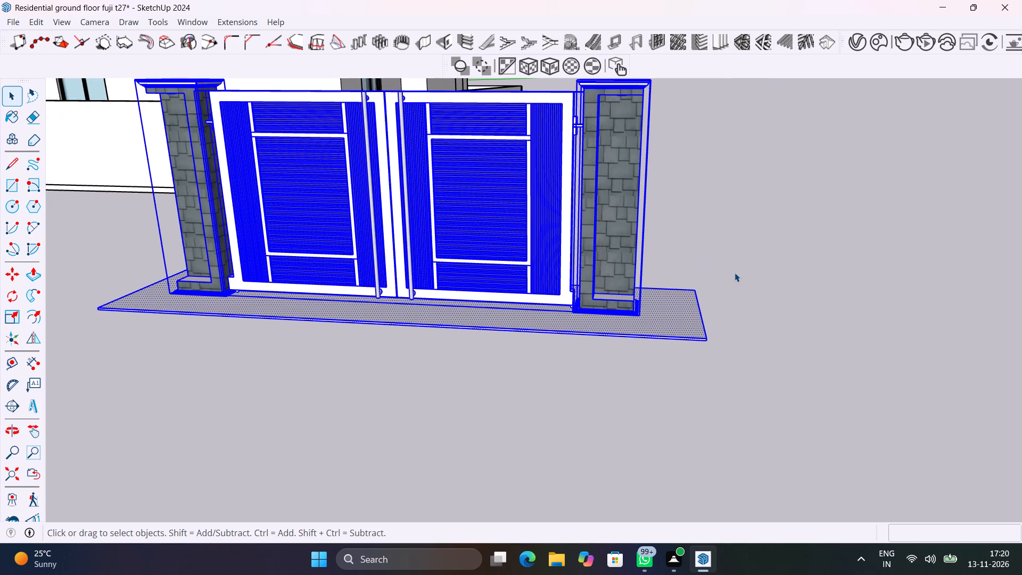
Delete the flat ground slab beneath the gate and its pillars.
{"action": "left_click", "coordinate": [735, 273]}
{"action": "left_click", "coordinate": [663, 340]}
{"action": "triple_click", "coordinate": [672, 335]}
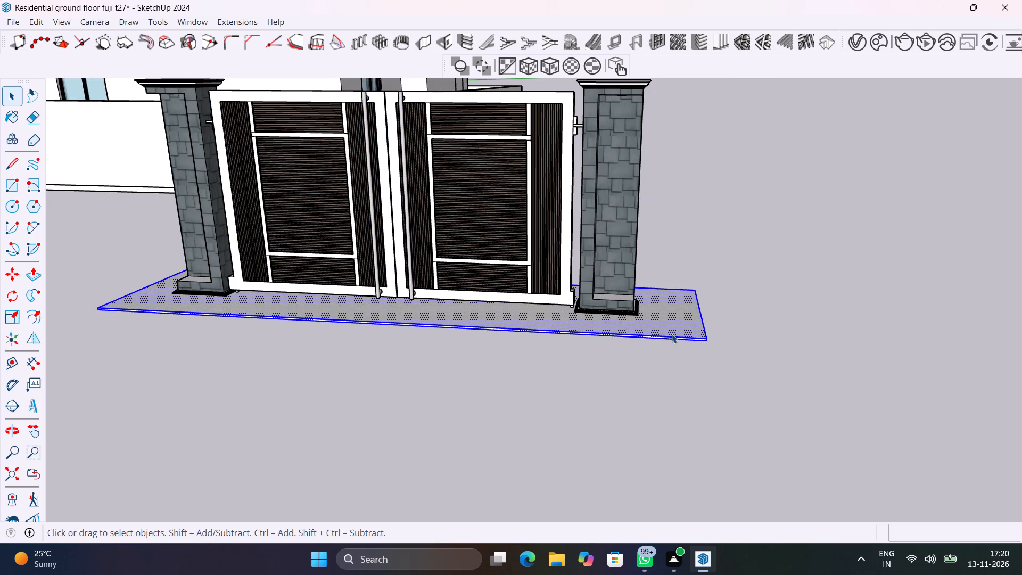
{"action": "key", "text": "Delete"}
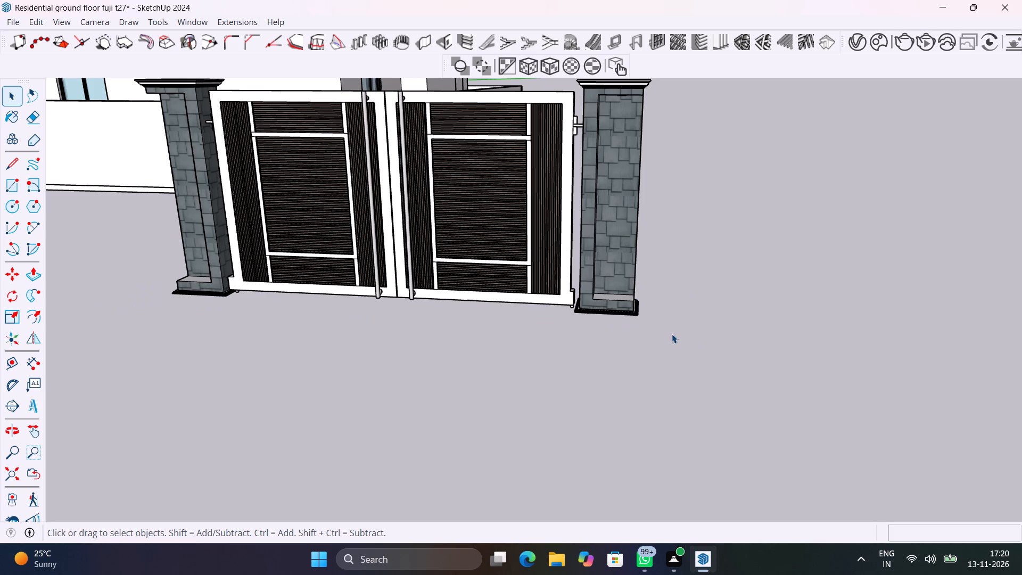
Group the gate leaves together with both stone pillars.
{"action": "middle_click_drag", "start_coordinate": [675, 358], "coordinate": [666, 466]}
{"action": "left_click", "coordinate": [642, 336]}
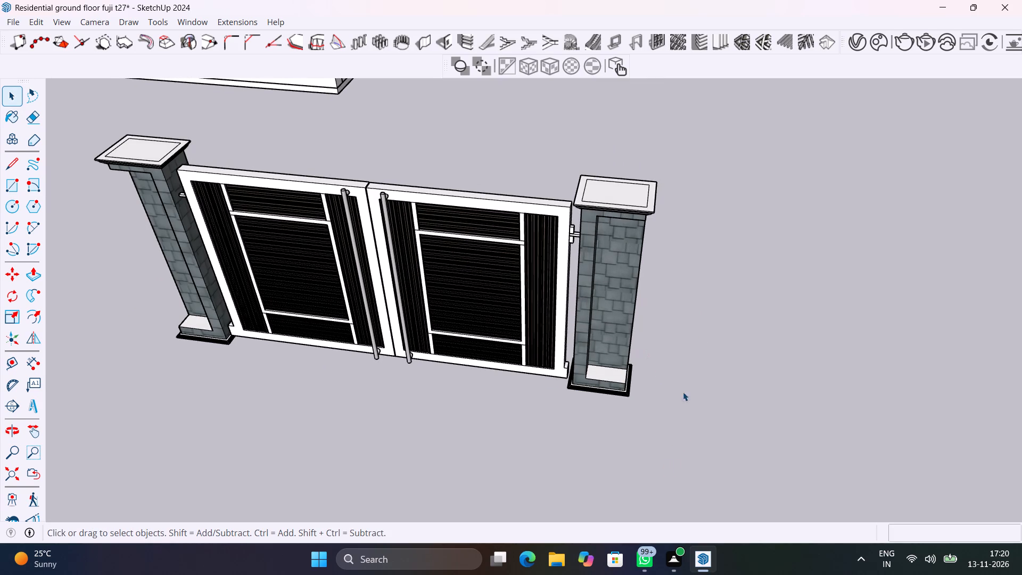
{"action": "left_click_drag", "start_coordinate": [692, 403], "coordinate": [89, 105]}
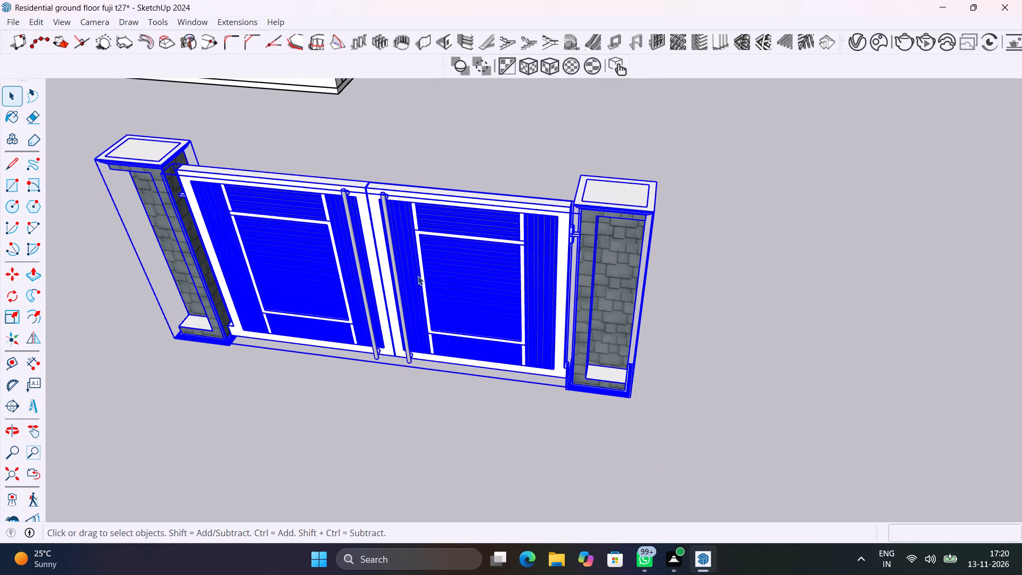
{"action": "right_click", "coordinate": [419, 275]}
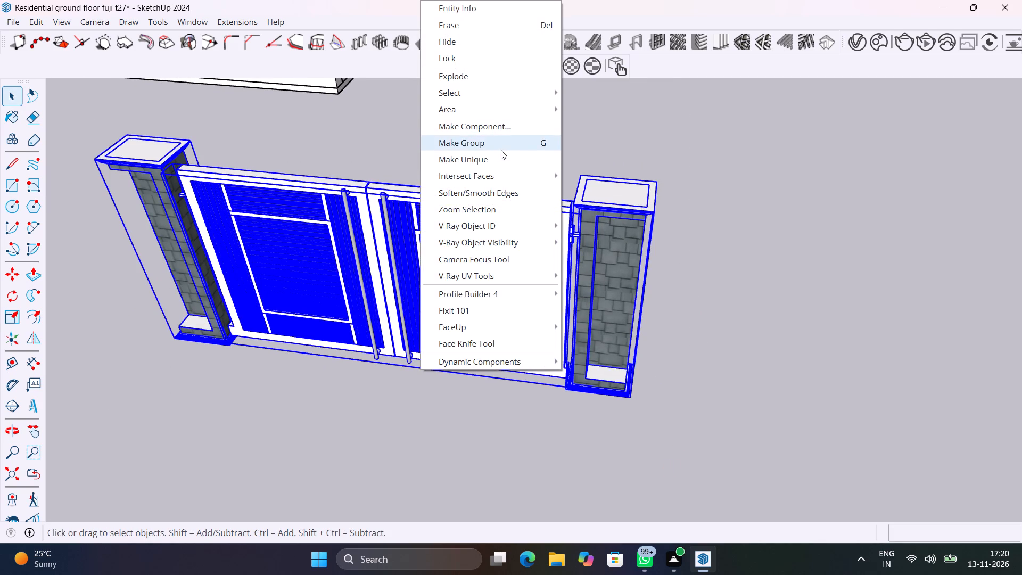
{"action": "left_click", "coordinate": [501, 149]}
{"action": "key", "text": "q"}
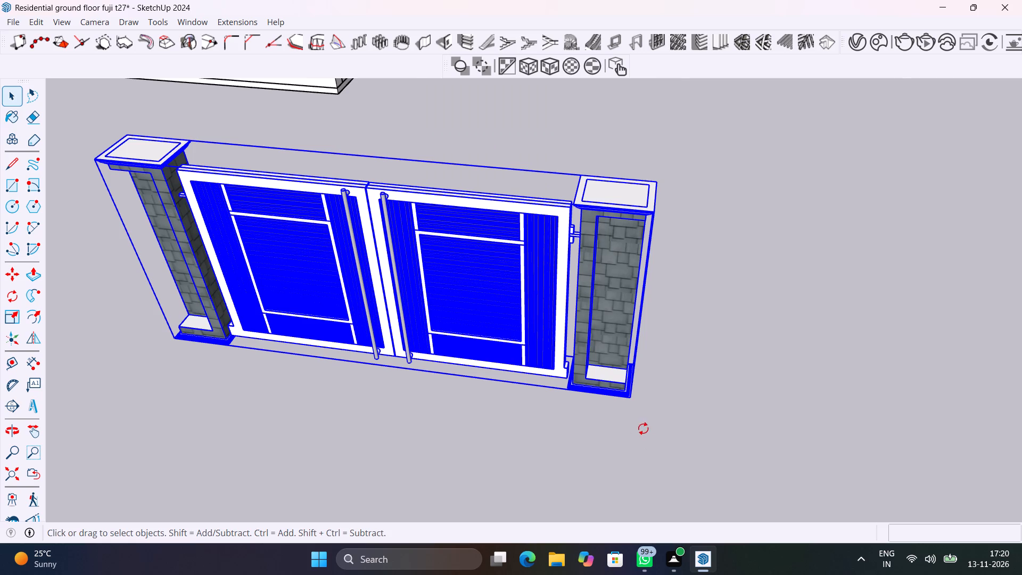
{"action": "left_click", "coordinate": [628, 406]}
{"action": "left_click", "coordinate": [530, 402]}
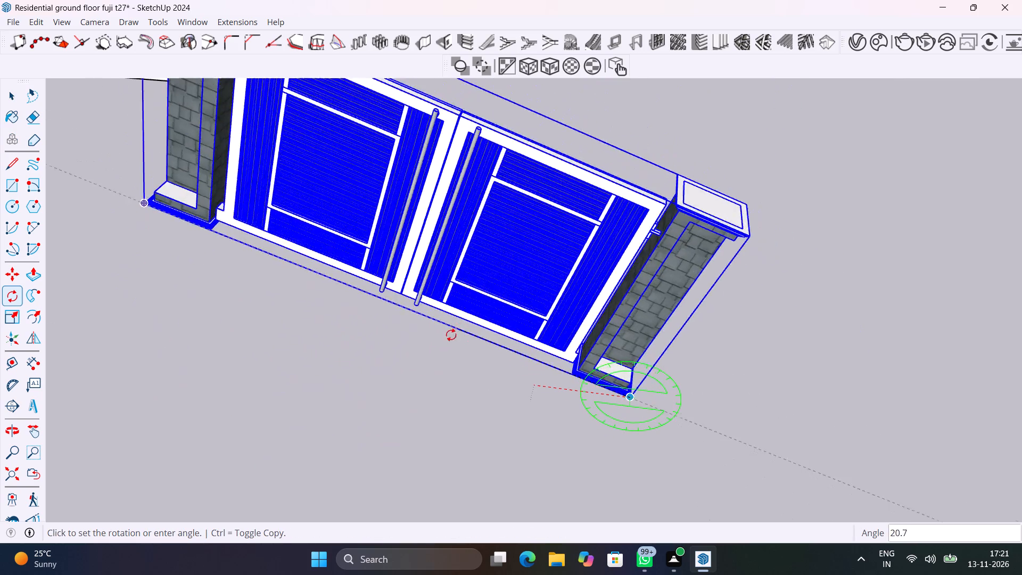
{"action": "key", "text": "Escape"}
Rotate the gate group 90 degrees about the base corner of its end pillar, parallel to the front boundary wall.
{"action": "left_click", "coordinate": [634, 406]}
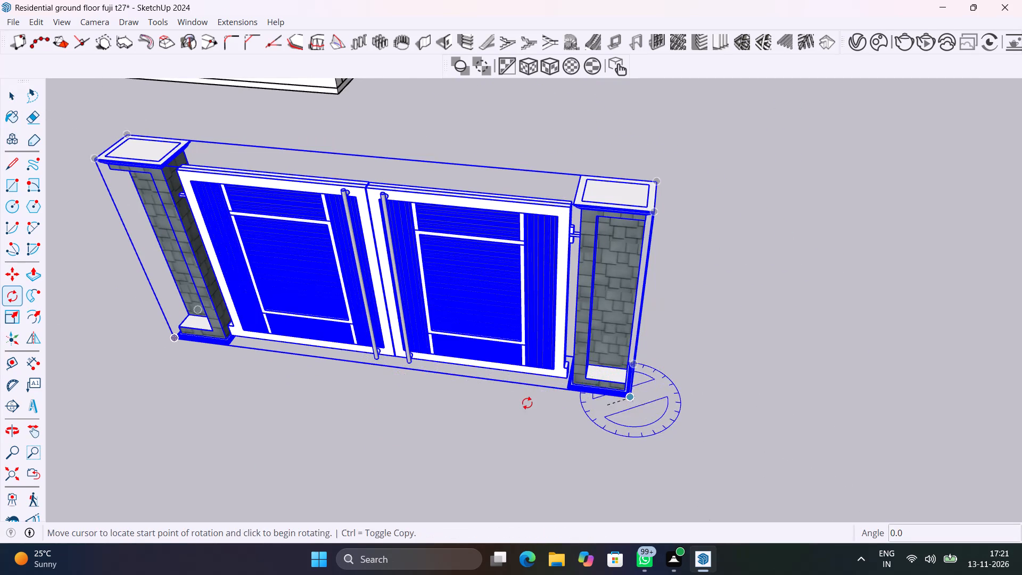
{"action": "left_click", "coordinate": [524, 403]}
{"action": "type", "text": "90"}
{"action": "key", "text": "Return"}
{"action": "key", "text": "space"}
{"action": "left_click", "coordinate": [623, 362]}
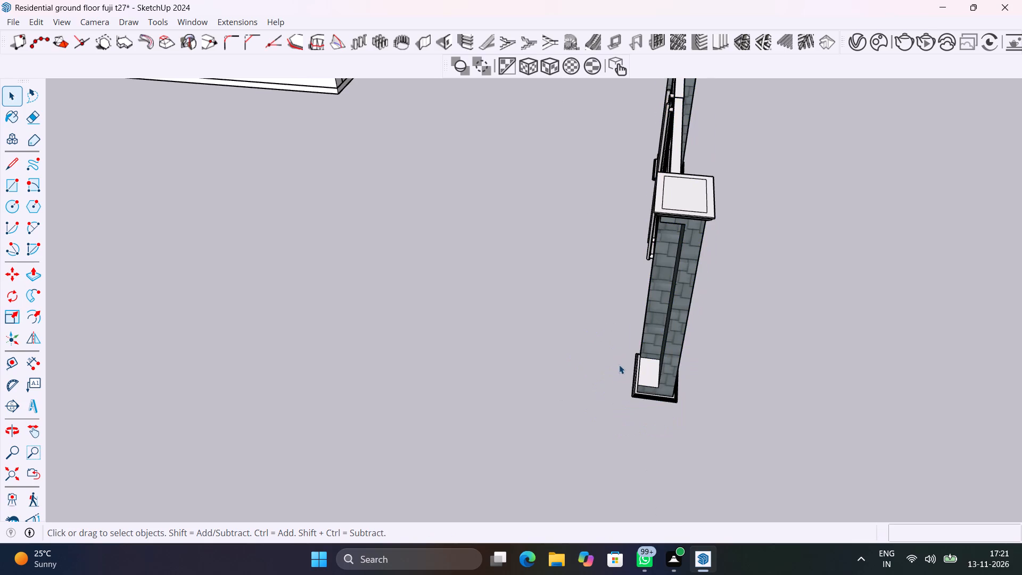
Save the model with the rotated gate.
{"action": "key", "text": "ctrl+s"}
Move the gate group from beside the plot to the front boundary opening, near the side wall's front corner.
{"action": "middle_click_drag", "start_coordinate": [529, 415], "coordinate": [672, 409]}
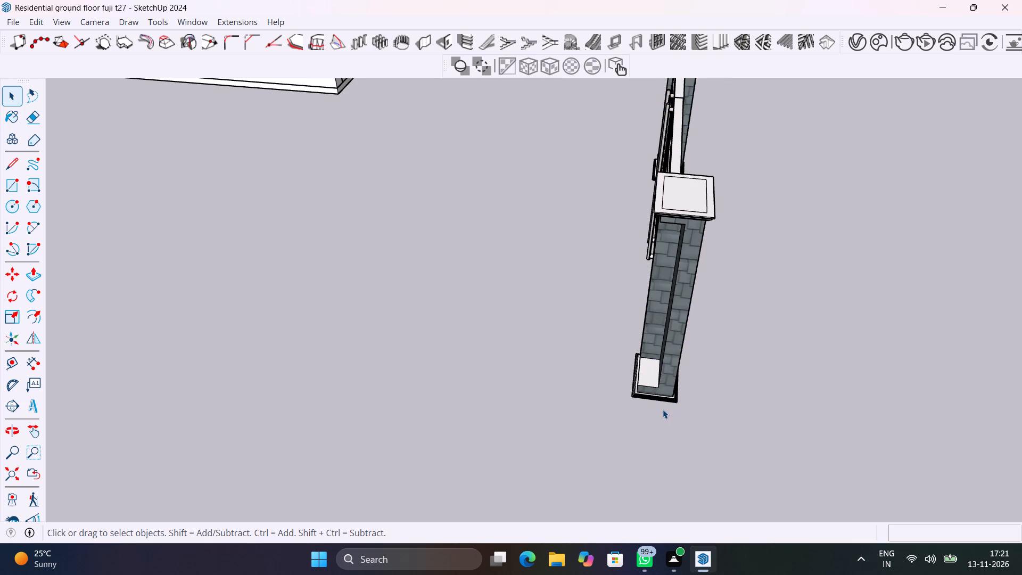
{"action": "left_click_drag", "start_coordinate": [655, 401], "coordinate": [668, 390]}
{"action": "left_click", "coordinate": [668, 390]}
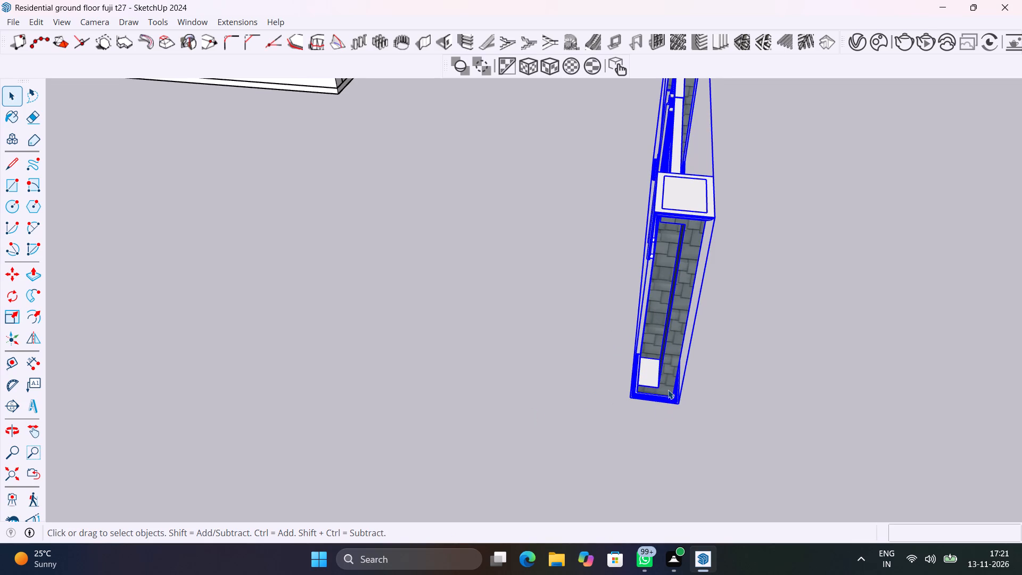
{"action": "key", "text": "m"}
{"action": "left_click", "coordinate": [675, 404]}
{"action": "scroll", "coordinate": [527, 391], "scroll_direction": "down", "scroll_amount": 10}
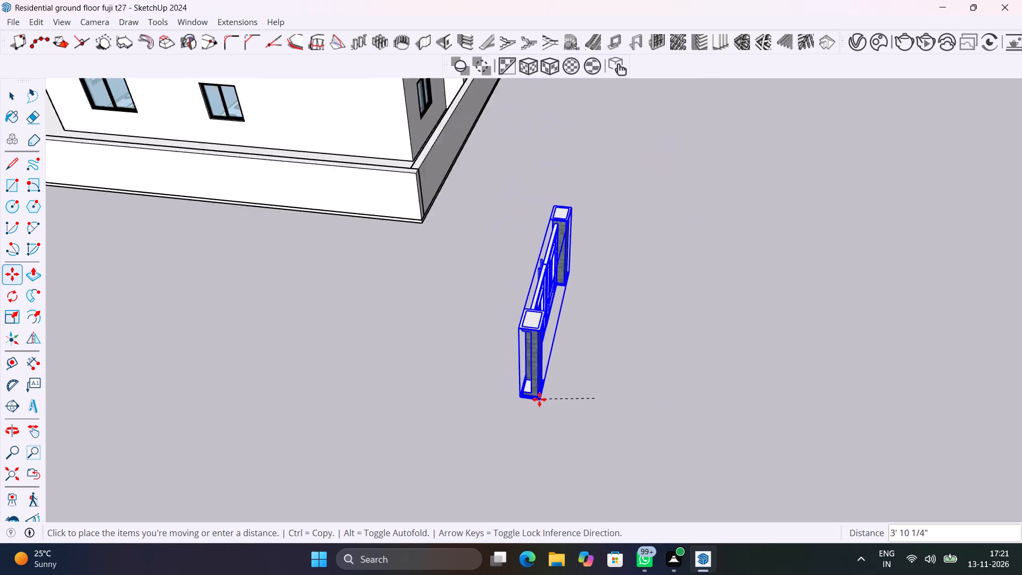
{"action": "scroll", "coordinate": [539, 399], "scroll_direction": "down", "scroll_amount": 8}
{"action": "middle_click_drag", "start_coordinate": [392, 393], "coordinate": [992, 405], "text": "shift"}
{"action": "scroll", "coordinate": [588, 384], "scroll_direction": "up", "scroll_amount": 5}
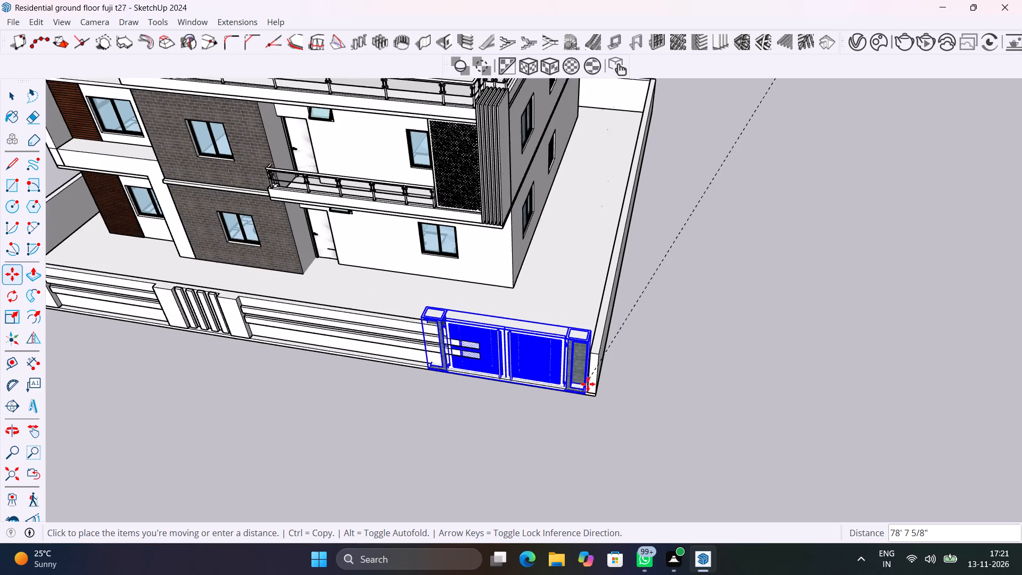
{"action": "scroll", "coordinate": [588, 384], "scroll_direction": "up", "scroll_amount": 12}
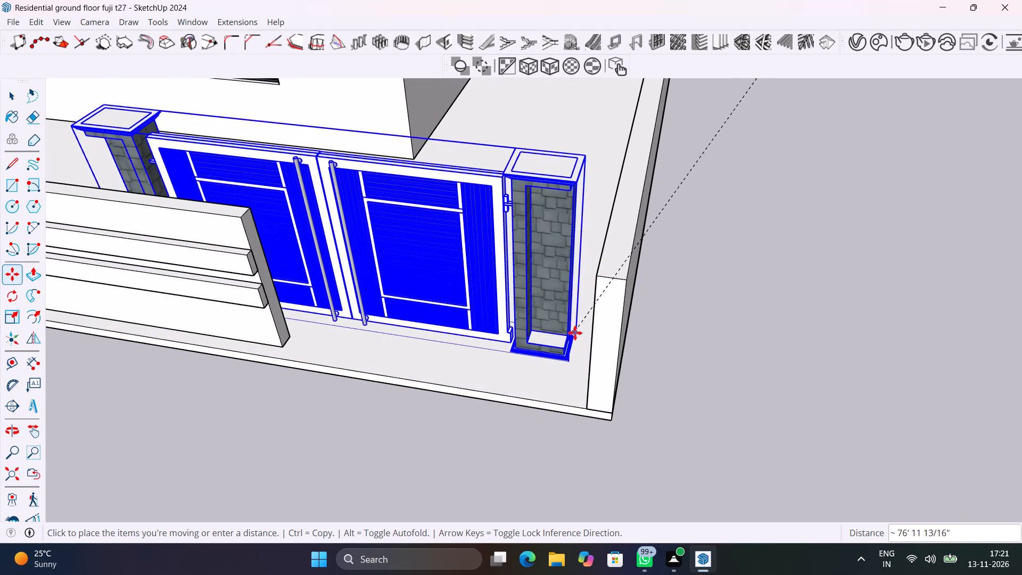
{"action": "left_click", "coordinate": [578, 330]}
Move the gate by its end pillar's base corner onto the side wall's inner front corner, in line with the front wall.
{"action": "left_click", "coordinate": [571, 360]}
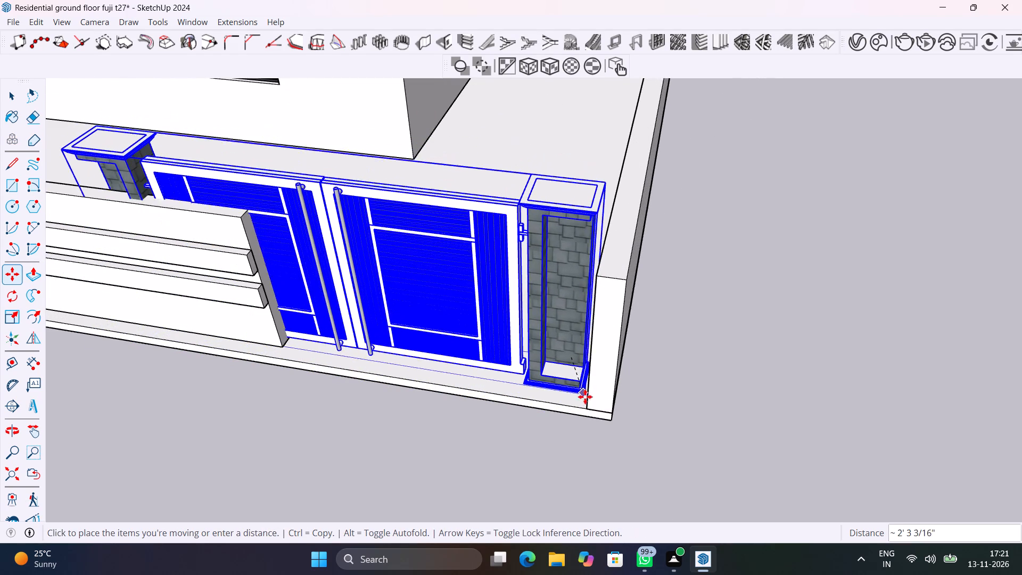
{"action": "left_click", "coordinate": [586, 407]}
{"action": "middle_click_drag", "start_coordinate": [469, 397], "coordinate": [612, 332]}
{"action": "scroll", "coordinate": [612, 333], "scroll_direction": "up", "scroll_amount": 1}
{"action": "scroll", "coordinate": [615, 334], "scroll_direction": "down", "scroll_amount": 4}
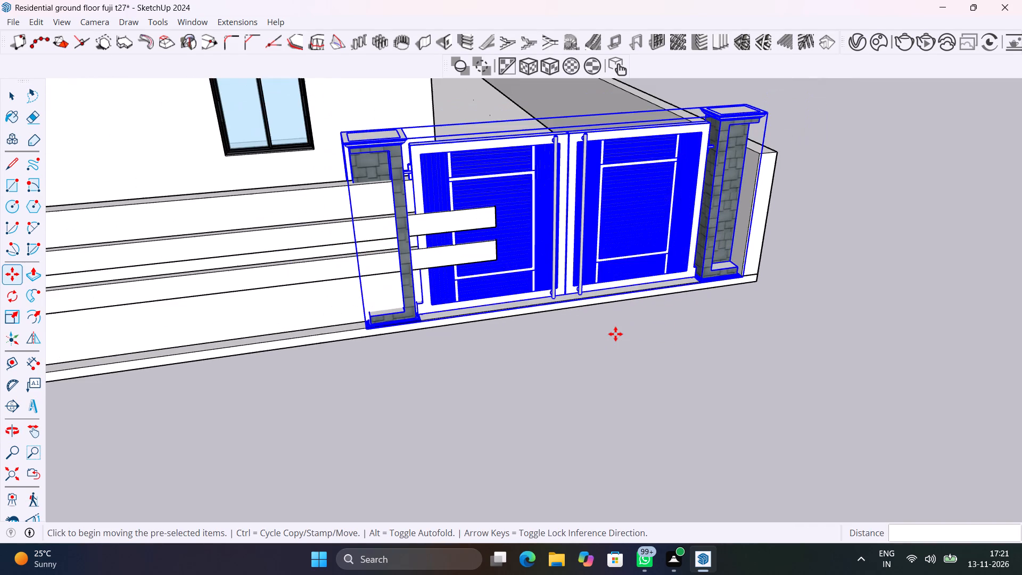
{"action": "middle_click_drag", "start_coordinate": [612, 370], "coordinate": [567, 473], "text": "shift"}
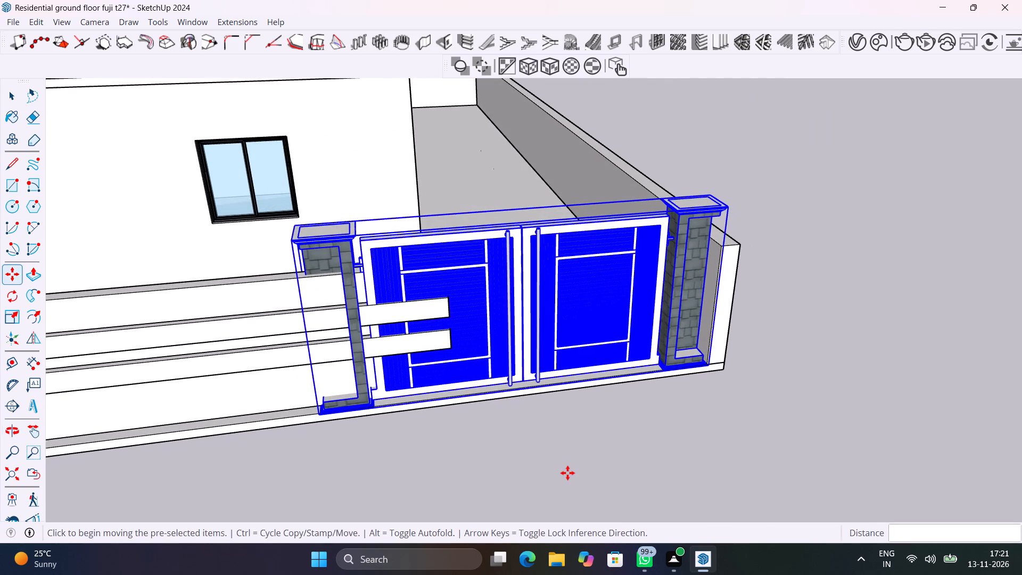
Scale the gate group down uniformly to about 0.67 so it fits between the front wall's end and the side wall.
{"action": "key", "text": "s"}
{"action": "left_click", "coordinate": [297, 220]}
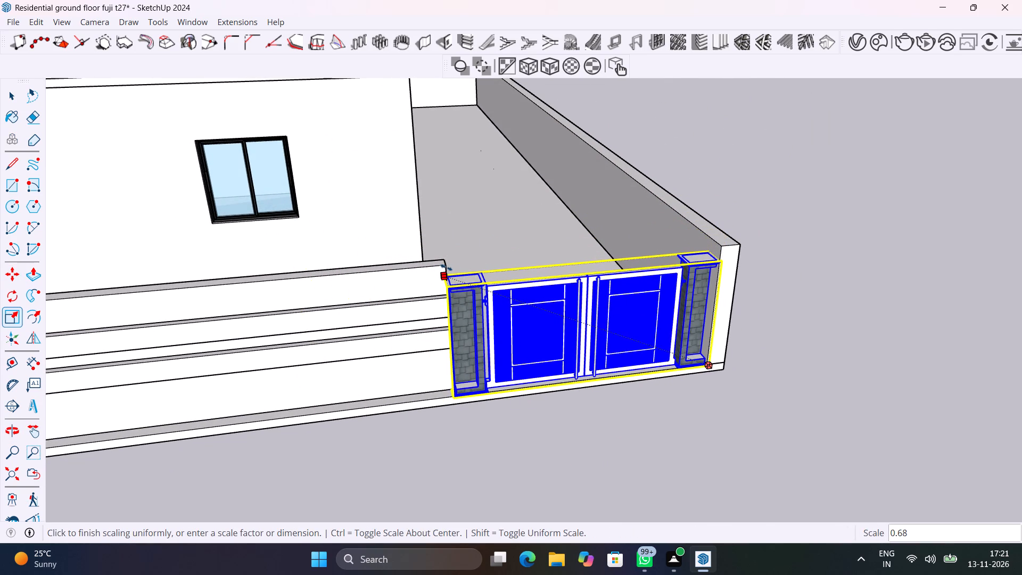
{"action": "scroll", "coordinate": [446, 267], "scroll_direction": "up", "scroll_amount": 10}
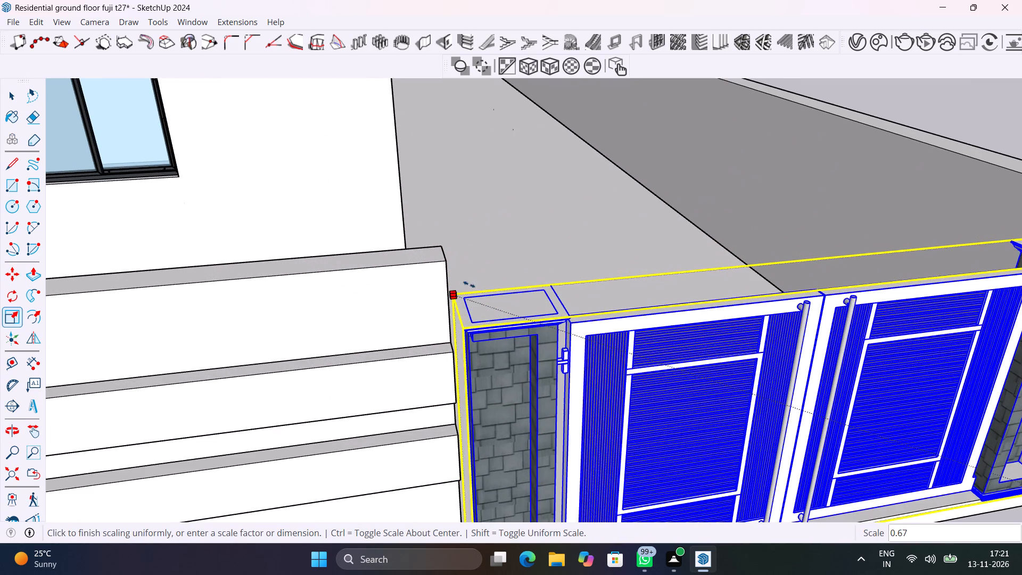
{"action": "left_click", "coordinate": [465, 292]}
Stretch the gate's width along the red axis by about 1.03 until its pillar meets the front wall's end.
{"action": "middle_click_drag", "start_coordinate": [482, 387], "coordinate": [331, 336]}
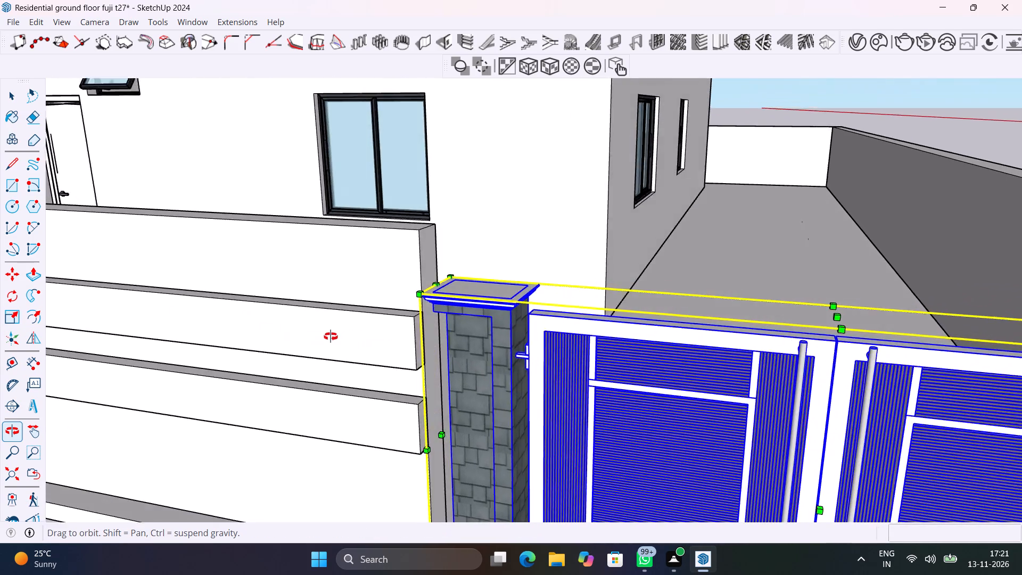
{"action": "middle_click_drag", "start_coordinate": [331, 336], "coordinate": [406, 283]}
{"action": "scroll", "coordinate": [457, 457], "scroll_direction": "up", "scroll_amount": 5}
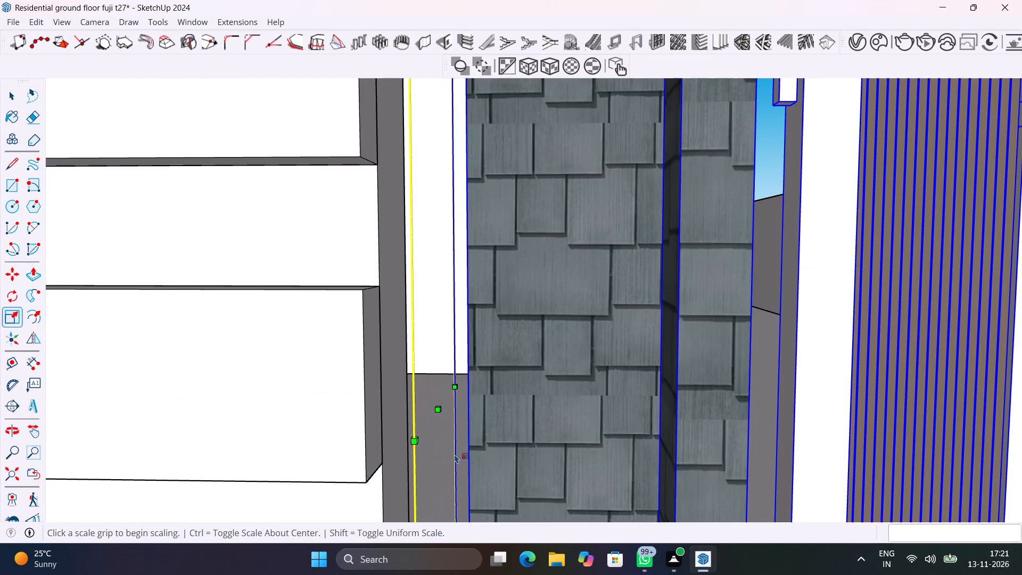
{"action": "middle_click_drag", "start_coordinate": [454, 454], "coordinate": [494, 412]}
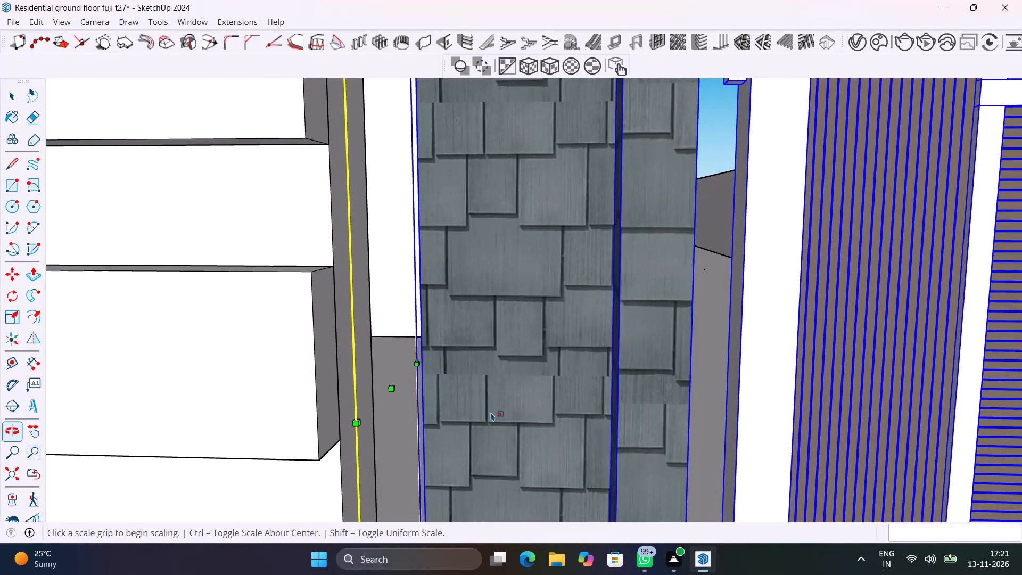
{"action": "left_click", "coordinate": [393, 387]}
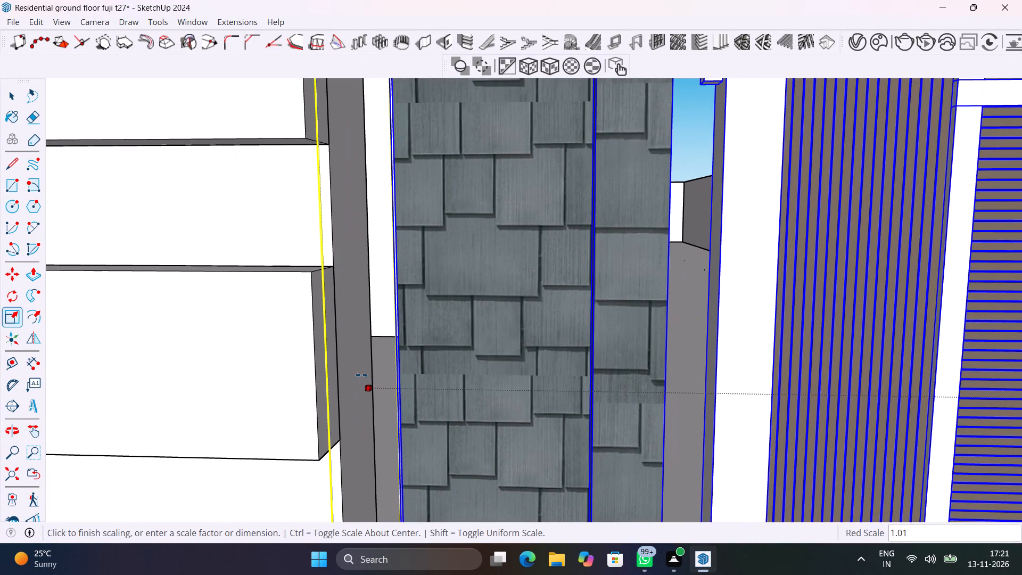
{"action": "left_click", "coordinate": [334, 351]}
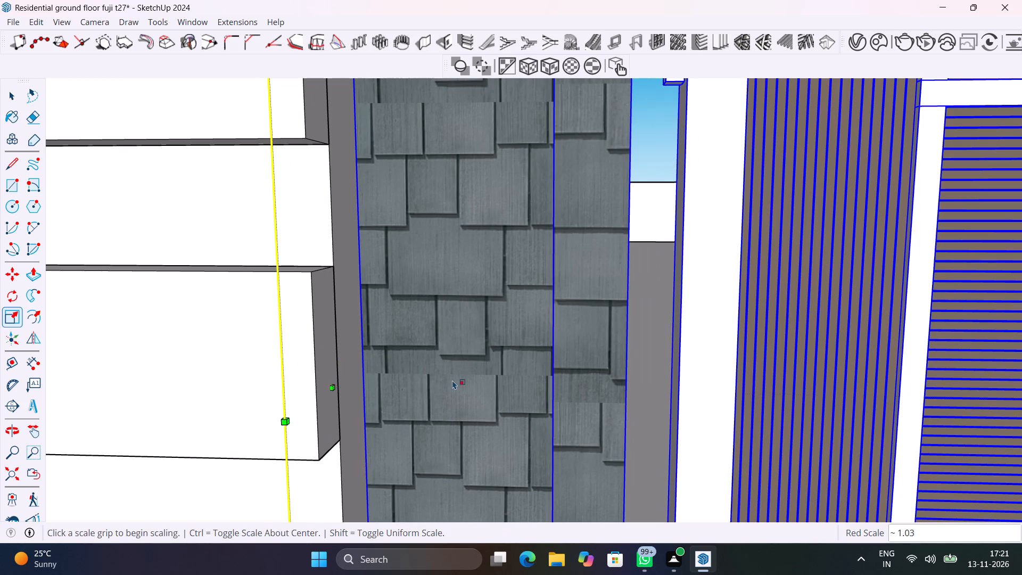
{"action": "scroll", "coordinate": [453, 380], "scroll_direction": "down", "scroll_amount": 19}
{"action": "key", "text": "space"}
{"action": "left_click", "coordinate": [913, 472]}
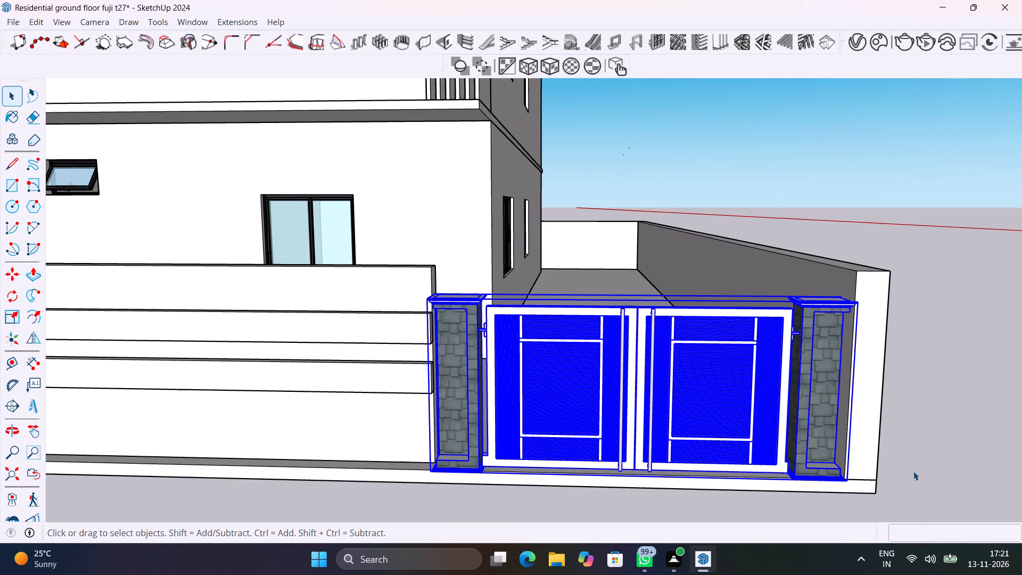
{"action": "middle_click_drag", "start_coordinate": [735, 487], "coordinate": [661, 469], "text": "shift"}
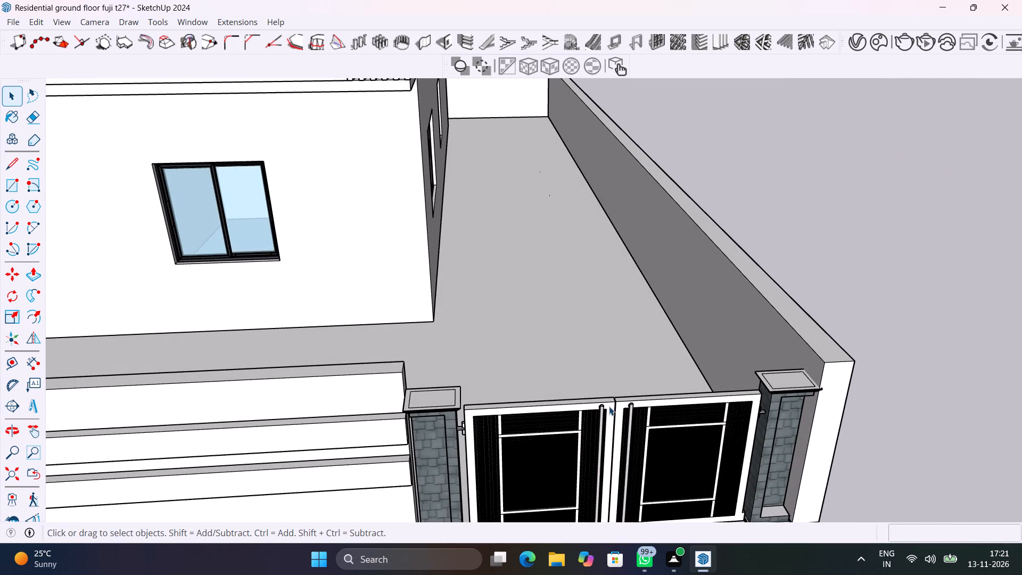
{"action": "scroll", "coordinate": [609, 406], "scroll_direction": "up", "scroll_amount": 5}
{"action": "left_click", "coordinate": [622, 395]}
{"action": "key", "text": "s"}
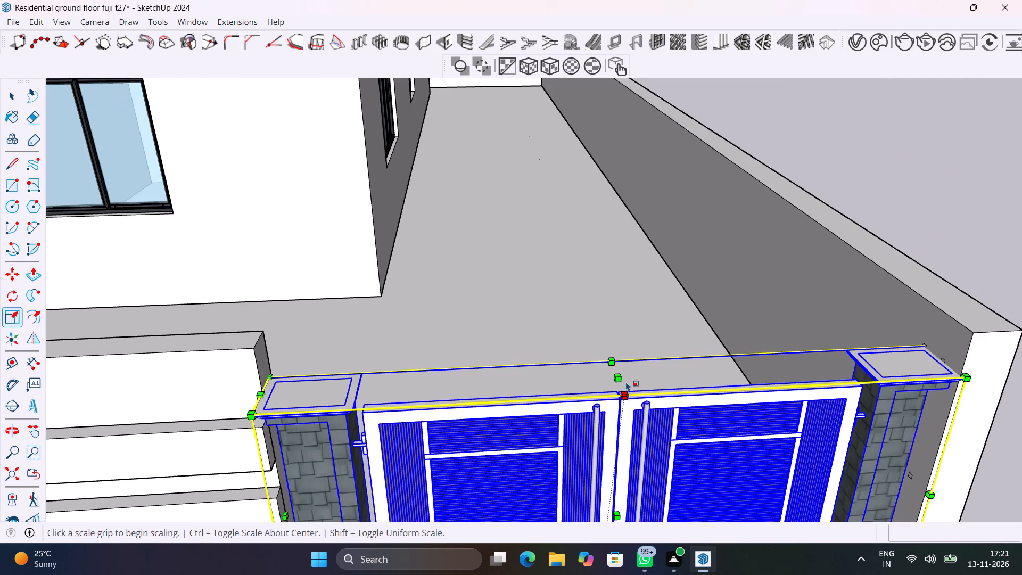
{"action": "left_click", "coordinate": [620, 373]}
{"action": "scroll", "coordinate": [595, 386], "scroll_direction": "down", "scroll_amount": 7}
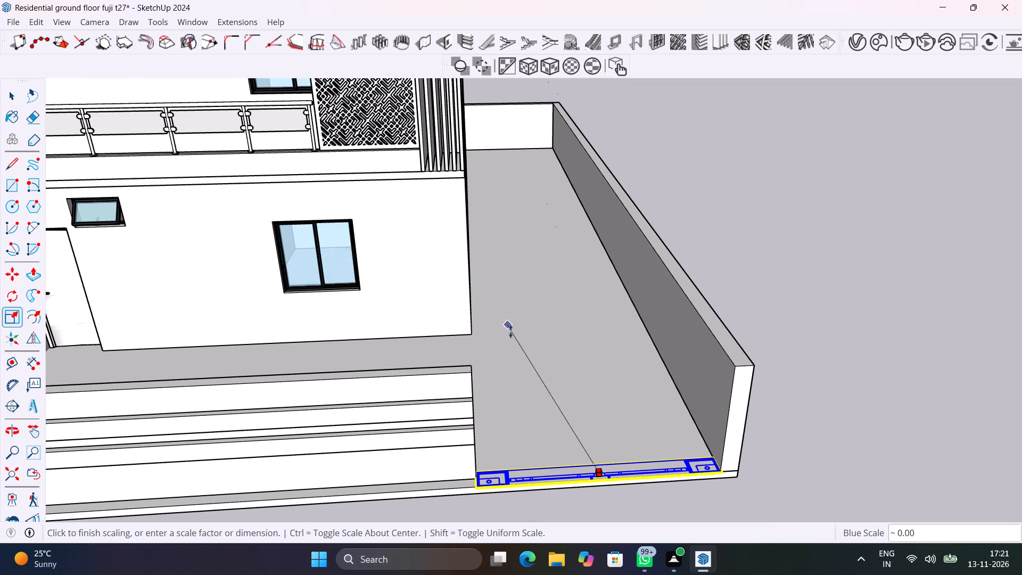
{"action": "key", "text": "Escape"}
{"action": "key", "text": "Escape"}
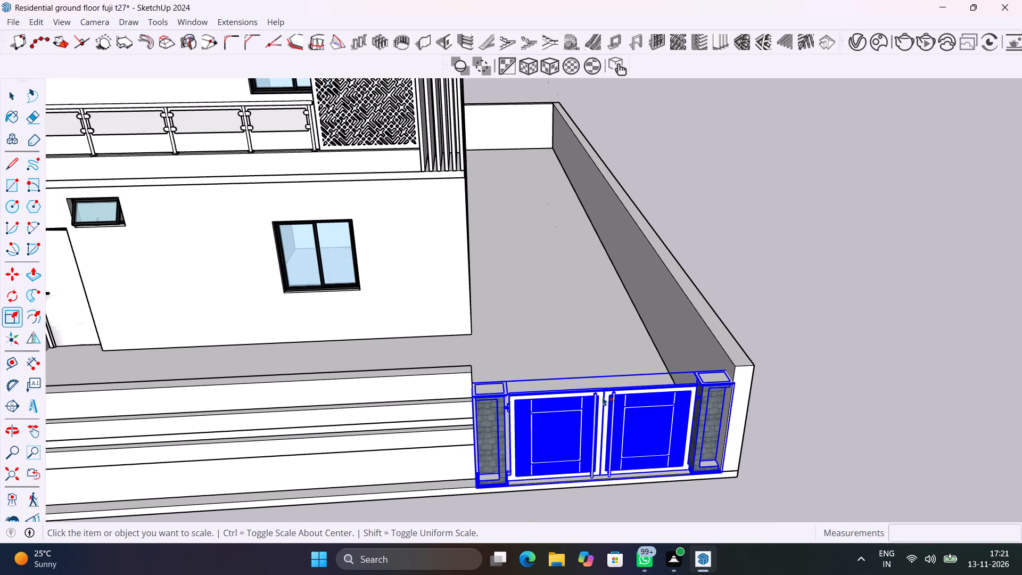
Scale the gate's height along the blue axis by about 1.16, up to the boundary wall's top.
{"action": "key", "text": "s"}
{"action": "left_click", "coordinate": [604, 379]}
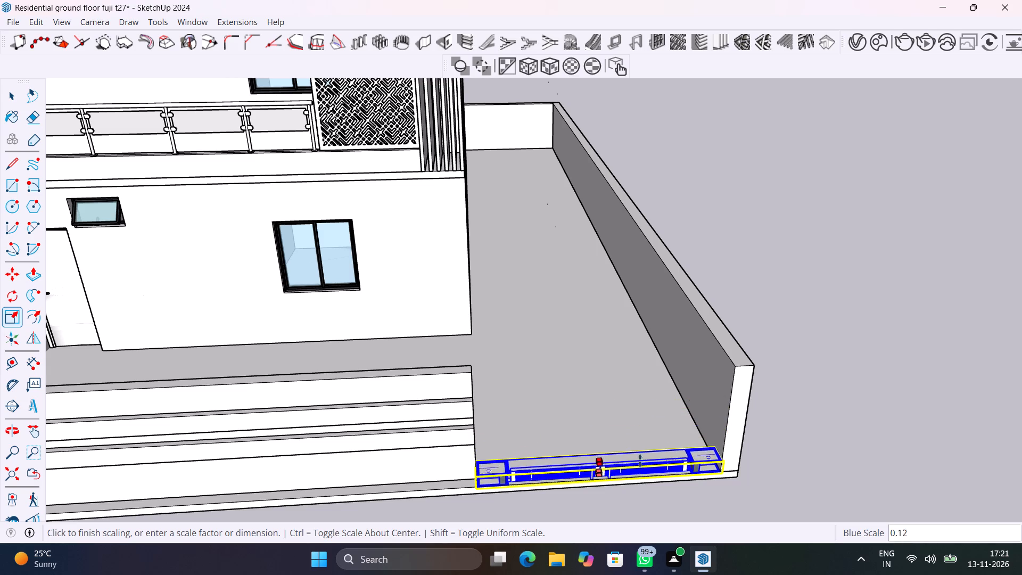
{"action": "left_click", "coordinate": [684, 266]}
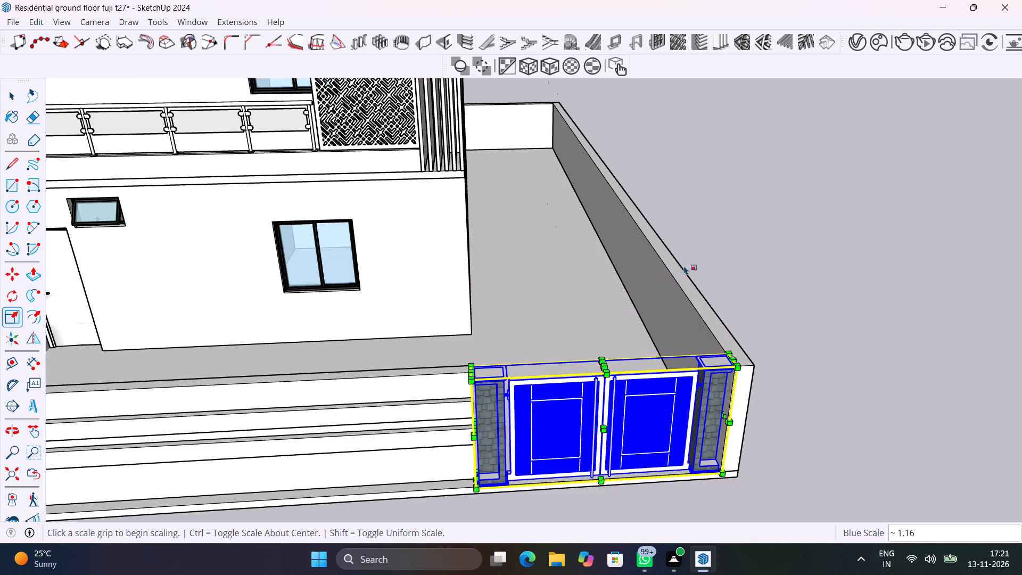
{"action": "scroll", "coordinate": [484, 388], "scroll_direction": "up", "scroll_amount": 9}
{"action": "middle_click_drag", "start_coordinate": [492, 412], "coordinate": [651, 406]}
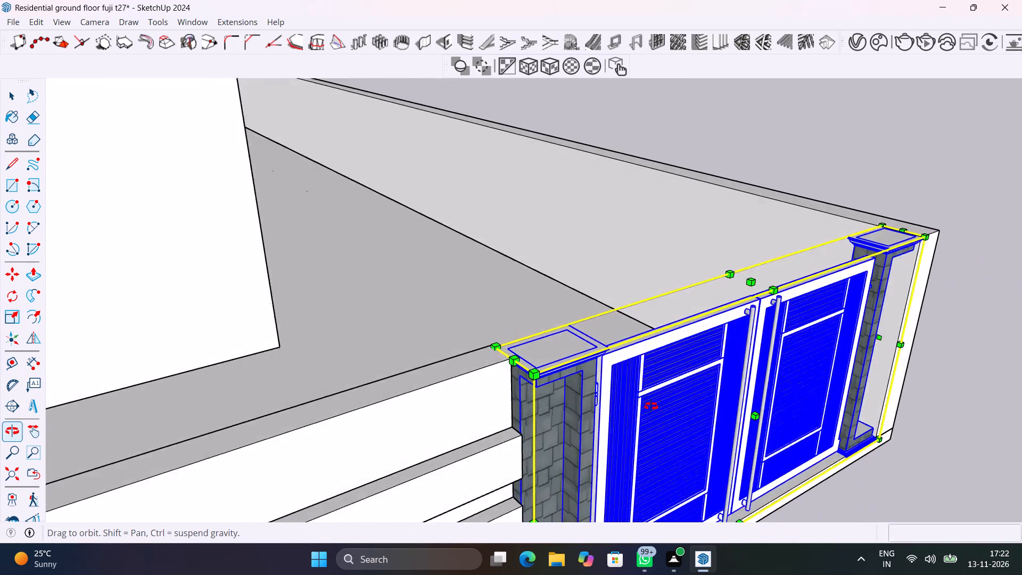
{"action": "middle_click_drag", "start_coordinate": [651, 406], "coordinate": [583, 341]}
{"action": "key", "text": "space"}
{"action": "left_click", "coordinate": [862, 205]}
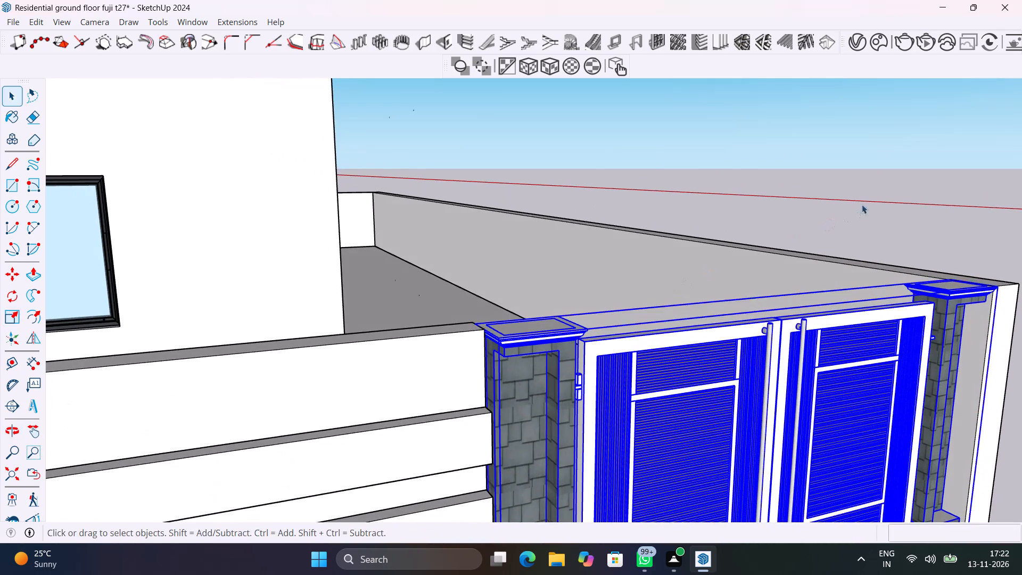
Scale the gate's height along the blue axis by another 1.12 so its pillars rise above the boundary wall.
{"action": "scroll", "coordinate": [763, 108], "scroll_direction": "down", "scroll_amount": 5}
{"action": "middle_click_drag", "start_coordinate": [832, 276], "coordinate": [789, 291]}
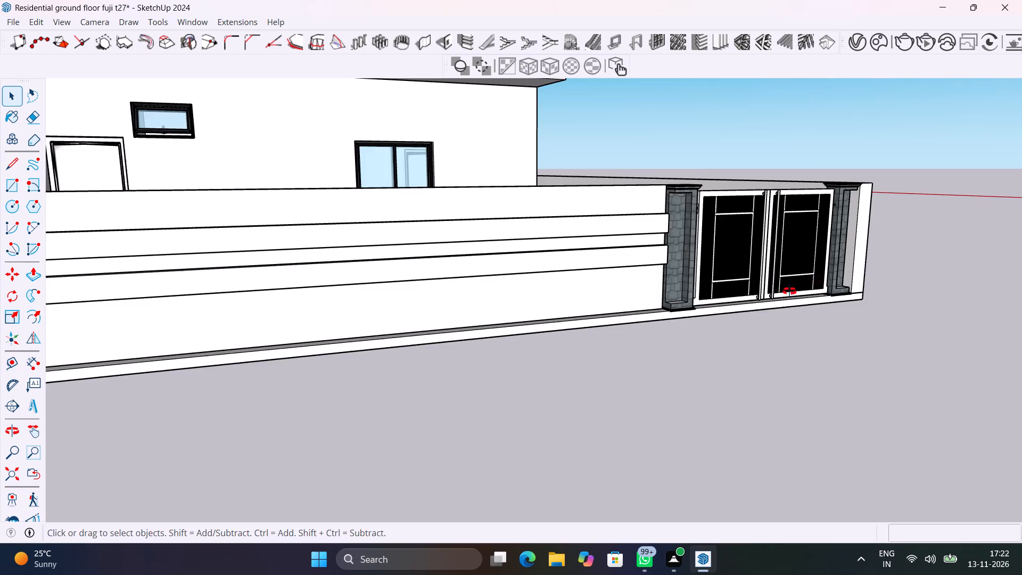
{"action": "middle_click_drag", "start_coordinate": [789, 291], "coordinate": [641, 310]}
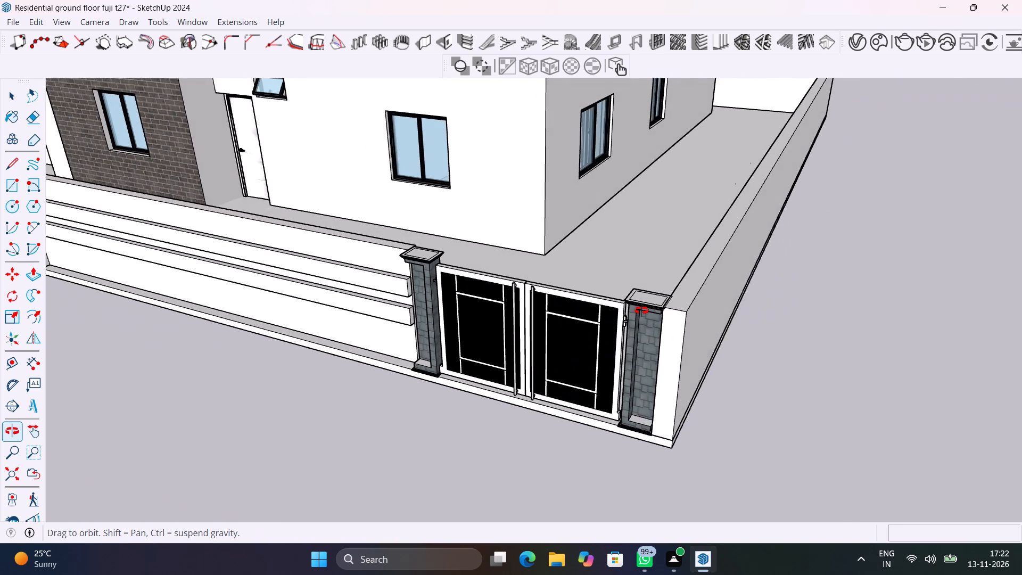
{"action": "middle_click_drag", "start_coordinate": [641, 310], "coordinate": [641, 323]}
{"action": "scroll", "coordinate": [555, 317], "scroll_direction": "up", "scroll_amount": 6}
{"action": "left_click", "coordinate": [544, 309]}
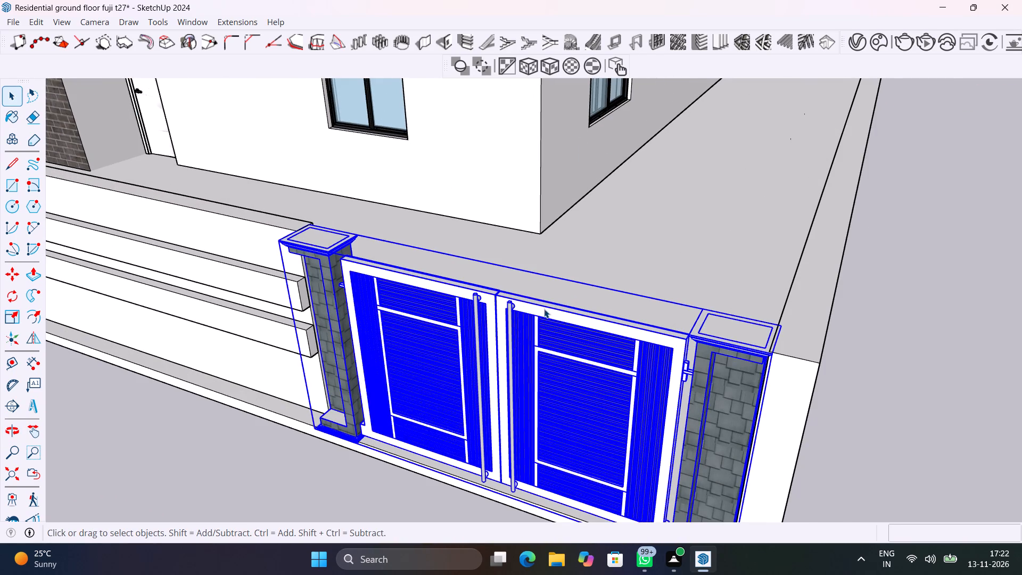
{"action": "key", "text": "s"}
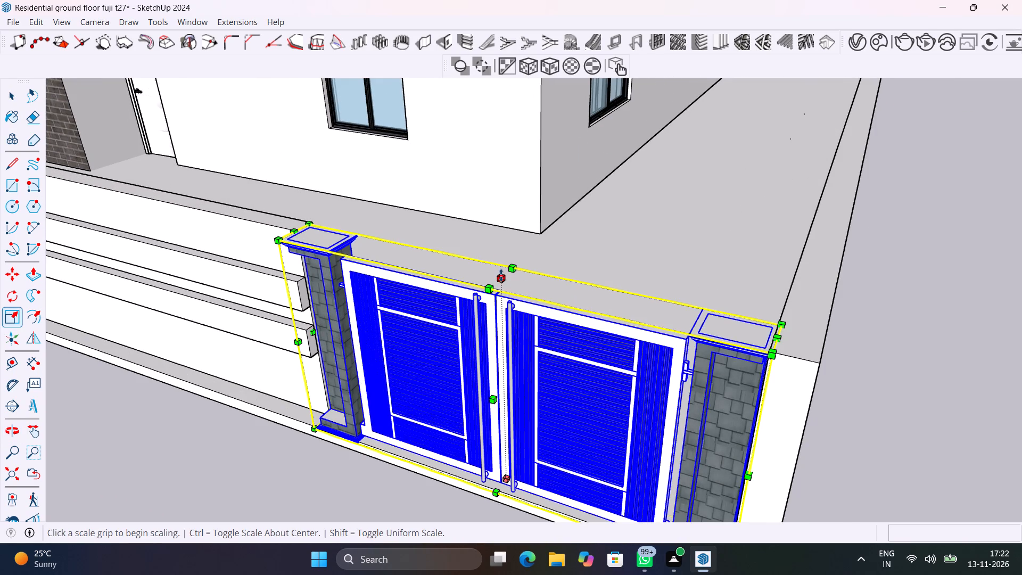
{"action": "left_click", "coordinate": [501, 275]}
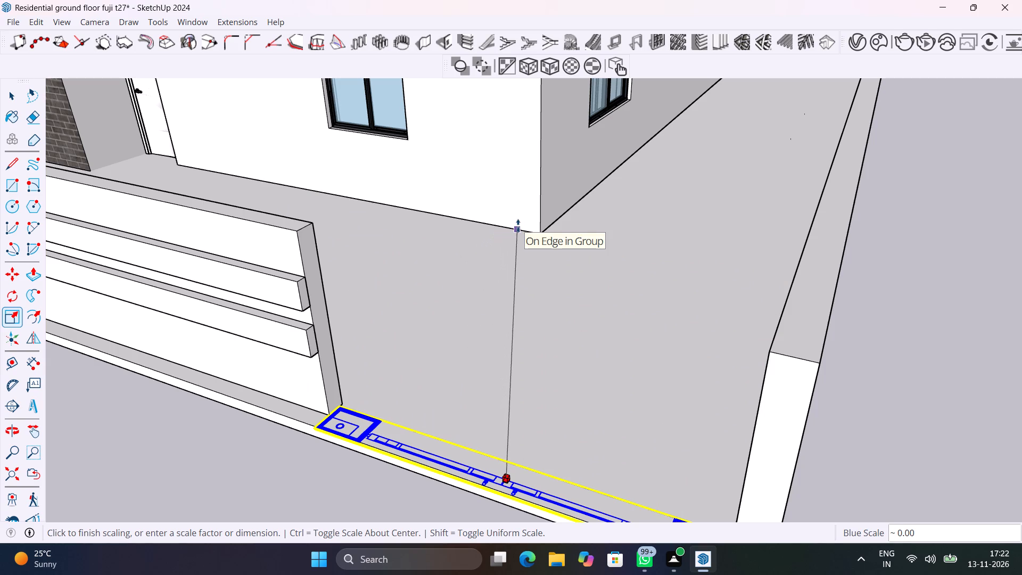
{"action": "key", "text": "Up"}
{"action": "key", "text": "Left"}
{"action": "key", "text": "Right"}
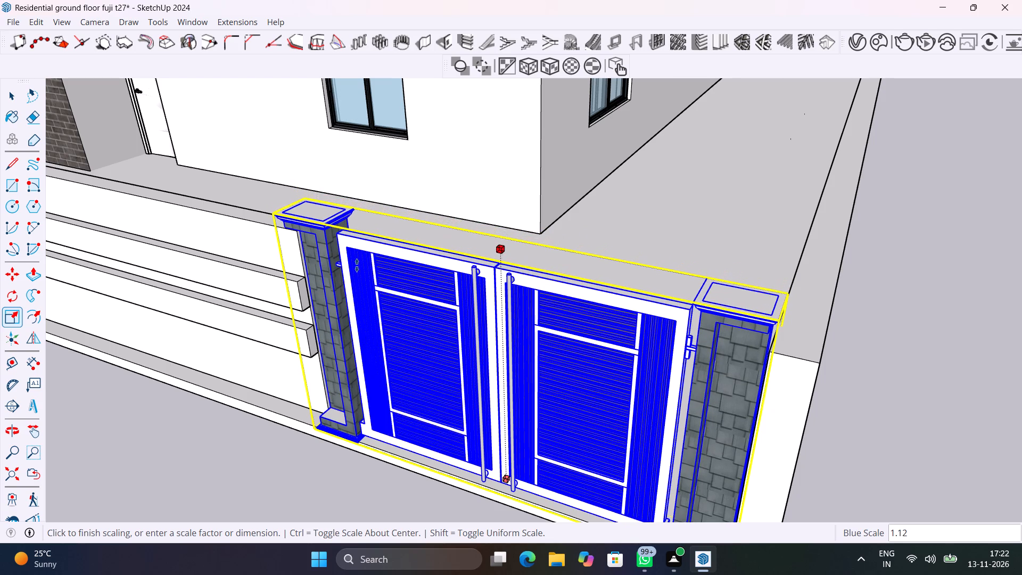
{"action": "left_click", "coordinate": [357, 265]}
{"action": "scroll", "coordinate": [437, 266], "scroll_direction": "down", "scroll_amount": 6}
{"action": "key", "text": "space"}
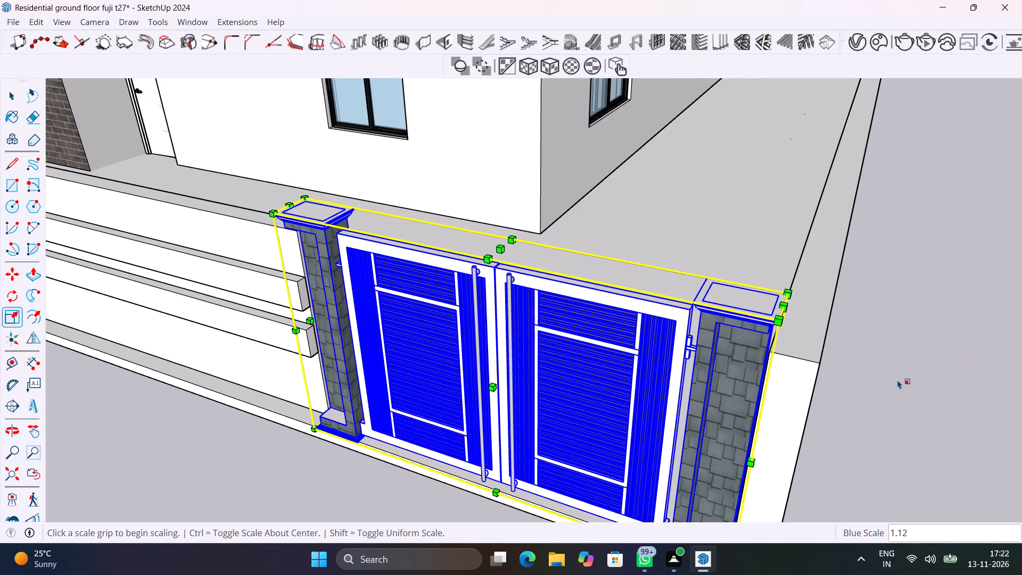
{"action": "left_click", "coordinate": [900, 383]}
Stretch the gate's width slightly along the red axis so its pillar closes against the front wall's end.
{"action": "middle_click_drag", "start_coordinate": [776, 402], "coordinate": [907, 371]}
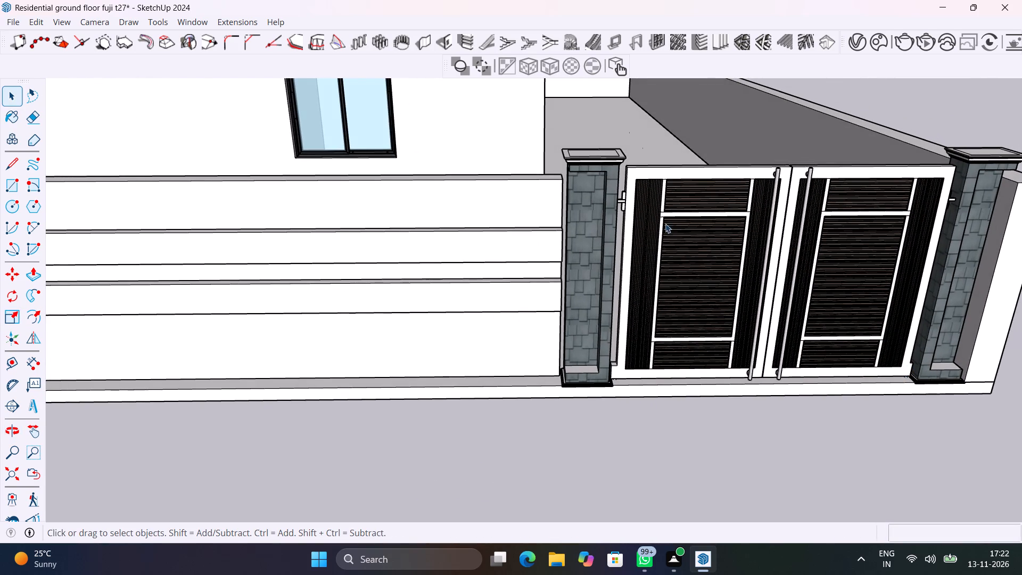
{"action": "scroll", "coordinate": [606, 201], "scroll_direction": "up", "scroll_amount": 5}
{"action": "middle_click_drag", "start_coordinate": [623, 298], "coordinate": [640, 311]}
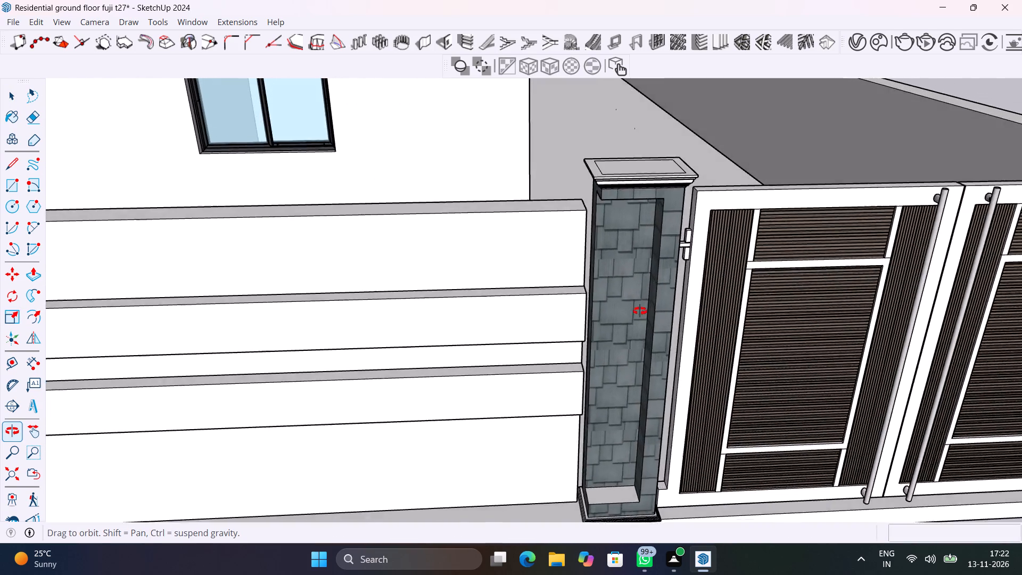
{"action": "middle_click_drag", "start_coordinate": [640, 311], "coordinate": [649, 325]}
{"action": "scroll", "coordinate": [649, 325], "scroll_direction": "up", "scroll_amount": 10}
{"action": "middle_click_drag", "start_coordinate": [654, 338], "coordinate": [617, 314]}
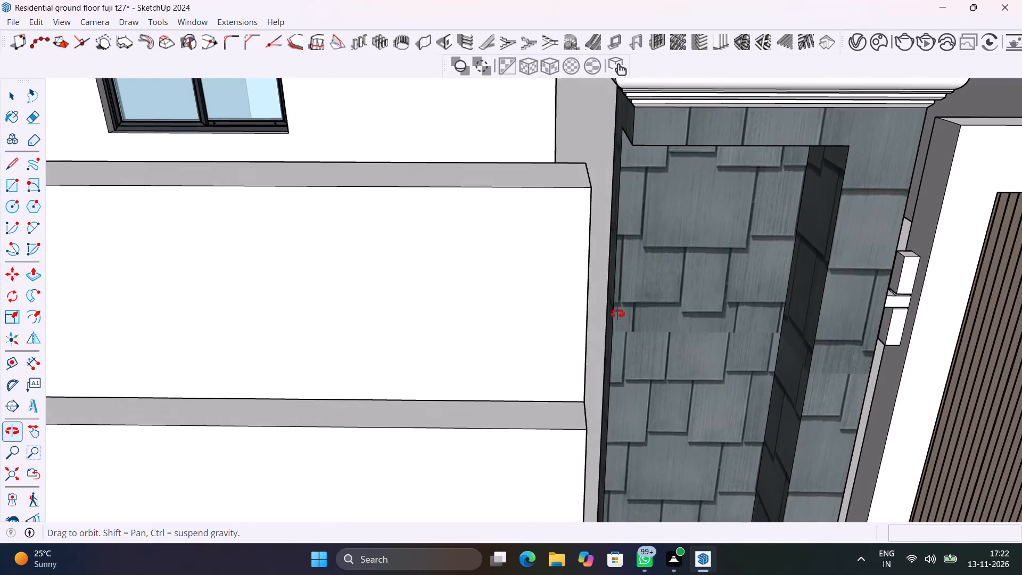
{"action": "middle_click_drag", "start_coordinate": [617, 314], "coordinate": [608, 310]}
{"action": "left_click", "coordinate": [652, 324]}
{"action": "scroll", "coordinate": [651, 326], "scroll_direction": "up", "scroll_amount": 2}
{"action": "scroll", "coordinate": [651, 326], "scroll_direction": "down", "scroll_amount": 5}
{"action": "middle_click_drag", "start_coordinate": [677, 418], "coordinate": [600, 317]}
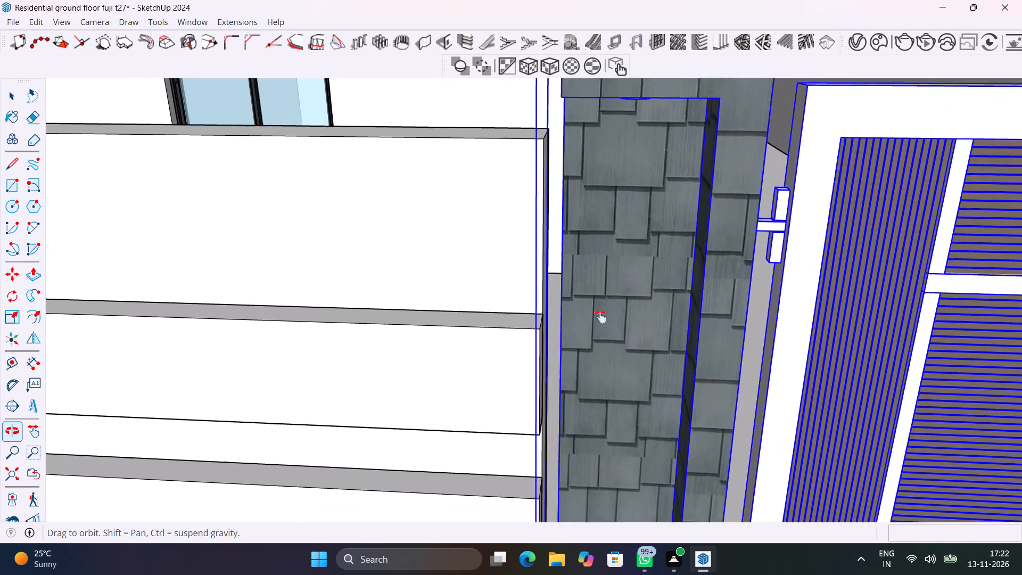
{"action": "middle_click_drag", "start_coordinate": [600, 317], "coordinate": [572, 274]}
{"action": "key", "text": "s"}
{"action": "middle_click_drag", "start_coordinate": [612, 423], "coordinate": [678, 339]}
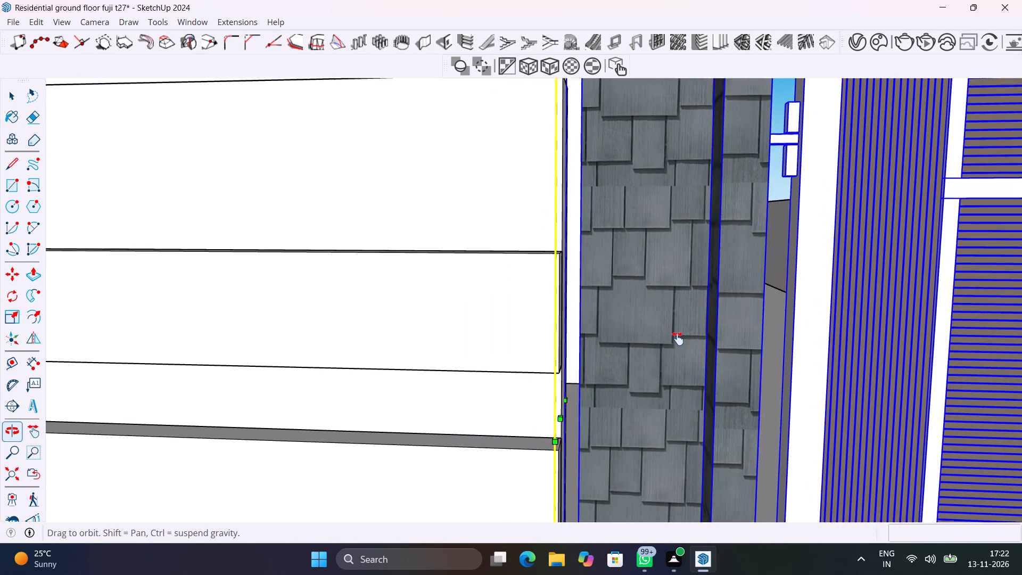
{"action": "middle_click_drag", "start_coordinate": [678, 339], "coordinate": [679, 338]}
{"action": "left_click", "coordinate": [573, 407]}
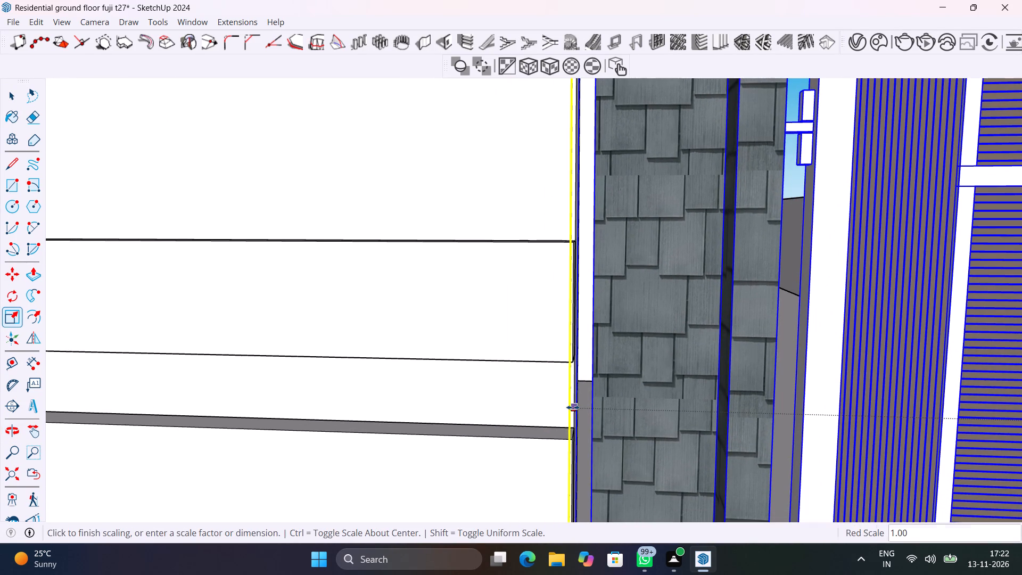
{"action": "left_click", "coordinate": [562, 404]}
{"action": "scroll", "coordinate": [661, 396], "scroll_direction": "down", "scroll_amount": 7}
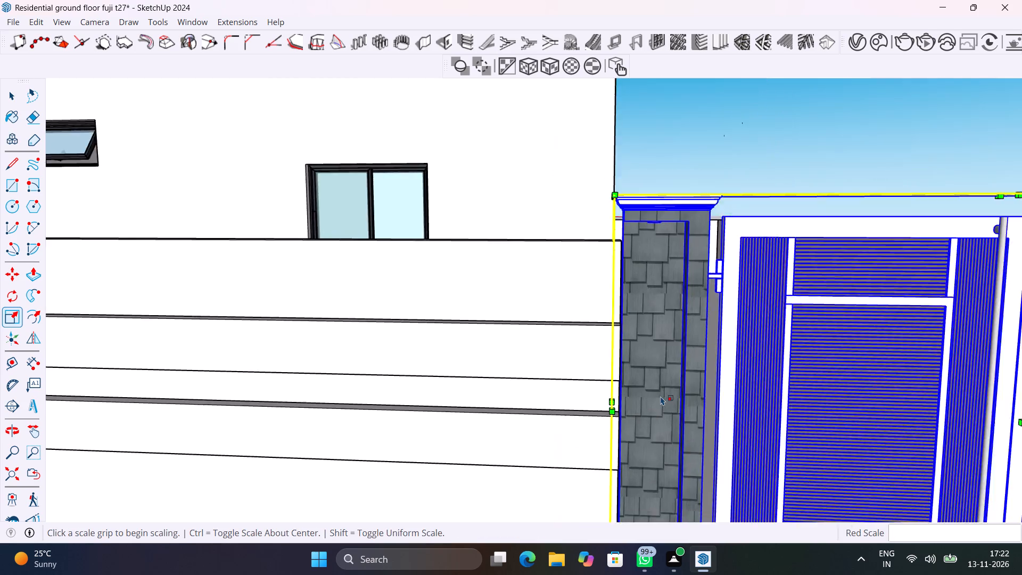
{"action": "scroll", "coordinate": [661, 396], "scroll_direction": "down", "scroll_amount": 10}
{"action": "key", "text": "space"}
{"action": "middle_click_drag", "start_coordinate": [780, 424], "coordinate": [522, 314], "text": "shift"}
{"action": "left_click", "coordinate": [789, 345]}
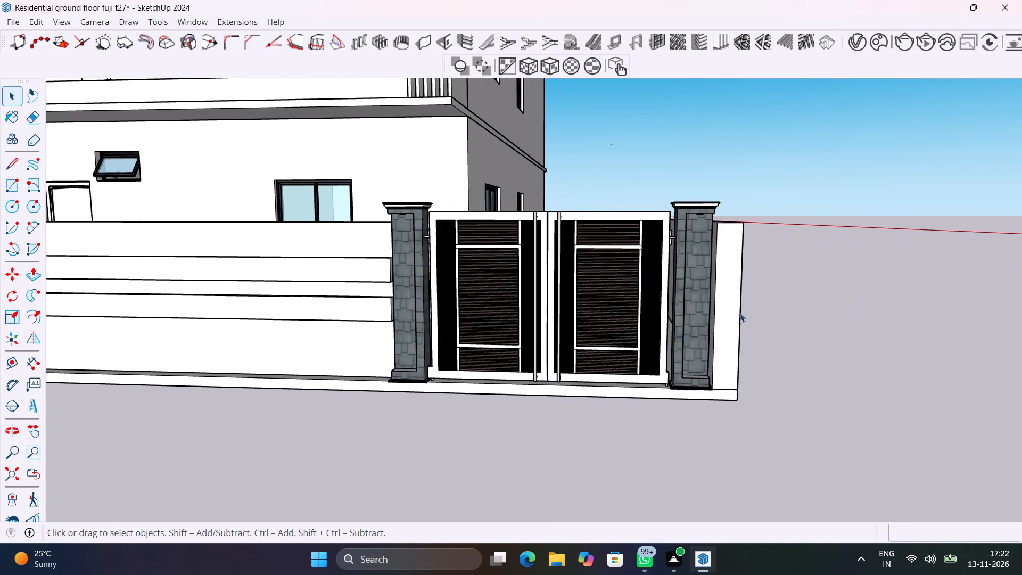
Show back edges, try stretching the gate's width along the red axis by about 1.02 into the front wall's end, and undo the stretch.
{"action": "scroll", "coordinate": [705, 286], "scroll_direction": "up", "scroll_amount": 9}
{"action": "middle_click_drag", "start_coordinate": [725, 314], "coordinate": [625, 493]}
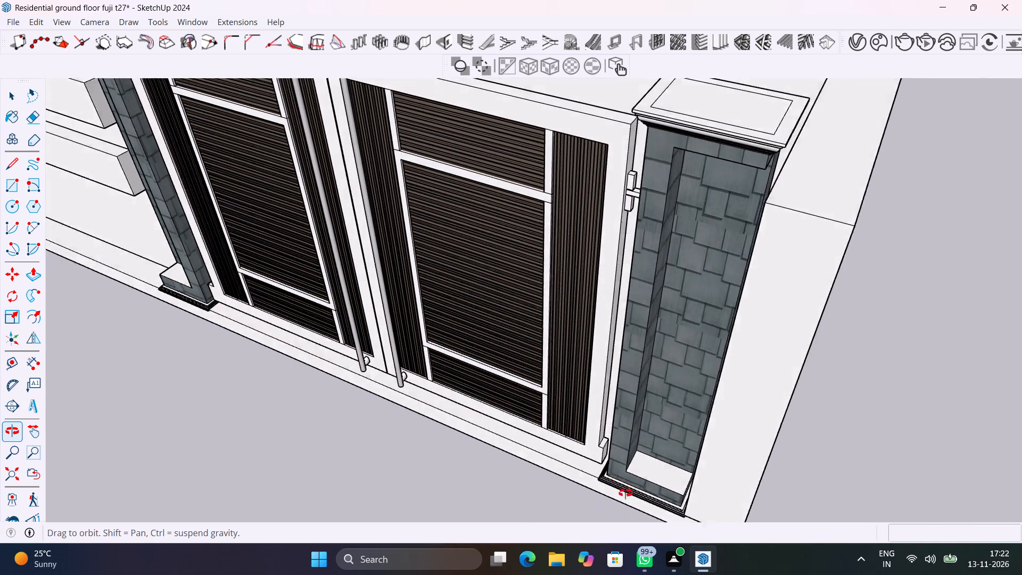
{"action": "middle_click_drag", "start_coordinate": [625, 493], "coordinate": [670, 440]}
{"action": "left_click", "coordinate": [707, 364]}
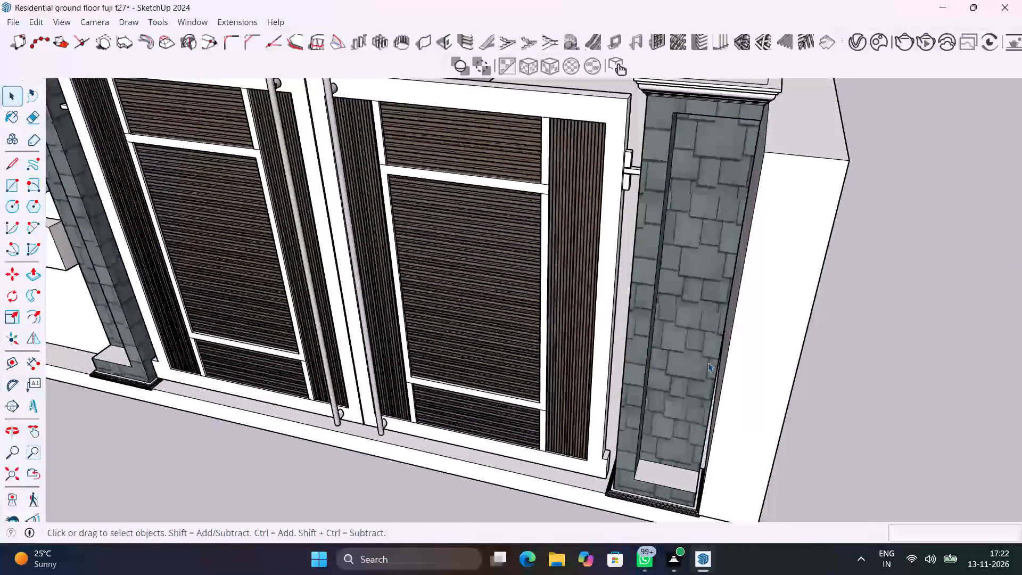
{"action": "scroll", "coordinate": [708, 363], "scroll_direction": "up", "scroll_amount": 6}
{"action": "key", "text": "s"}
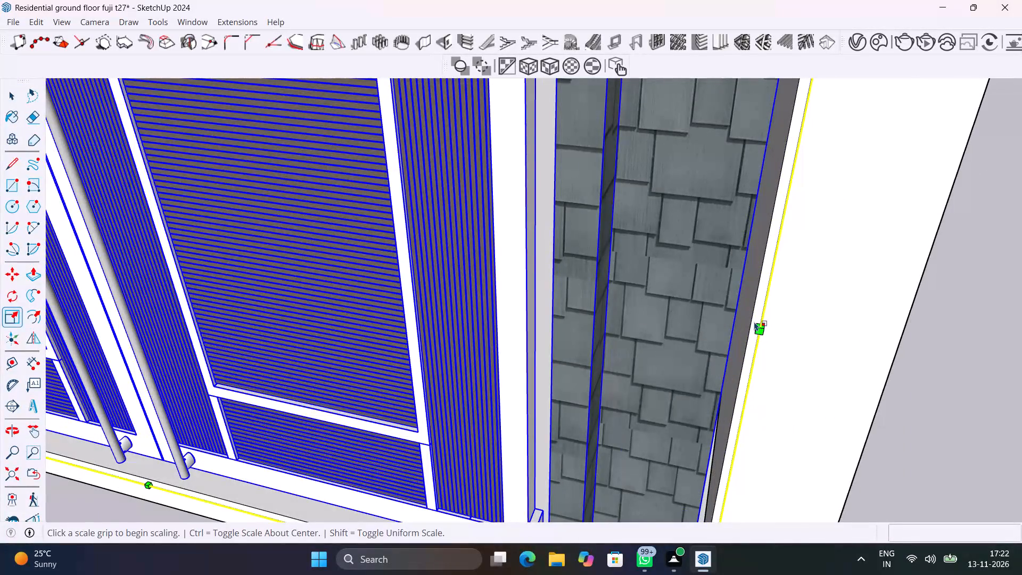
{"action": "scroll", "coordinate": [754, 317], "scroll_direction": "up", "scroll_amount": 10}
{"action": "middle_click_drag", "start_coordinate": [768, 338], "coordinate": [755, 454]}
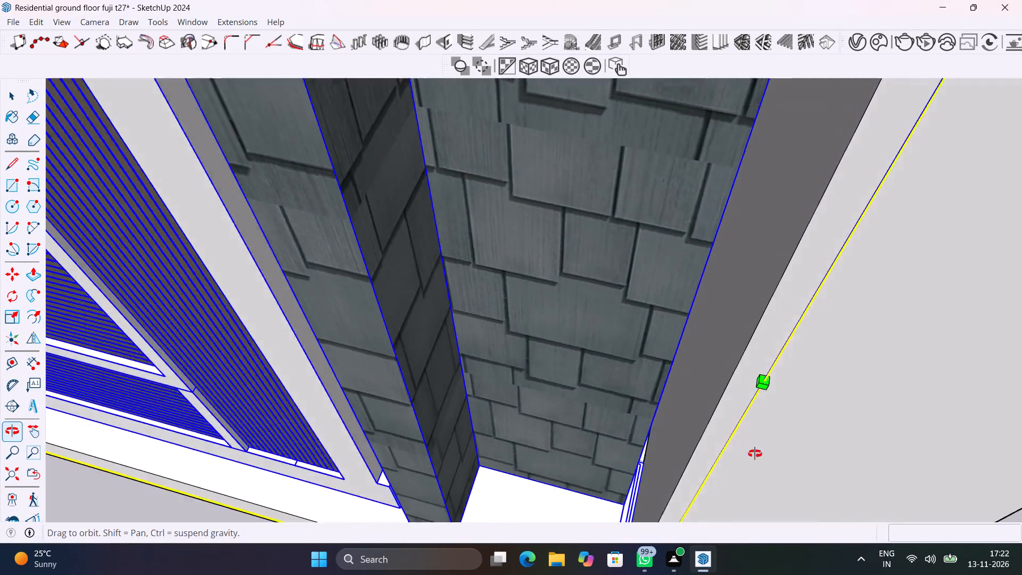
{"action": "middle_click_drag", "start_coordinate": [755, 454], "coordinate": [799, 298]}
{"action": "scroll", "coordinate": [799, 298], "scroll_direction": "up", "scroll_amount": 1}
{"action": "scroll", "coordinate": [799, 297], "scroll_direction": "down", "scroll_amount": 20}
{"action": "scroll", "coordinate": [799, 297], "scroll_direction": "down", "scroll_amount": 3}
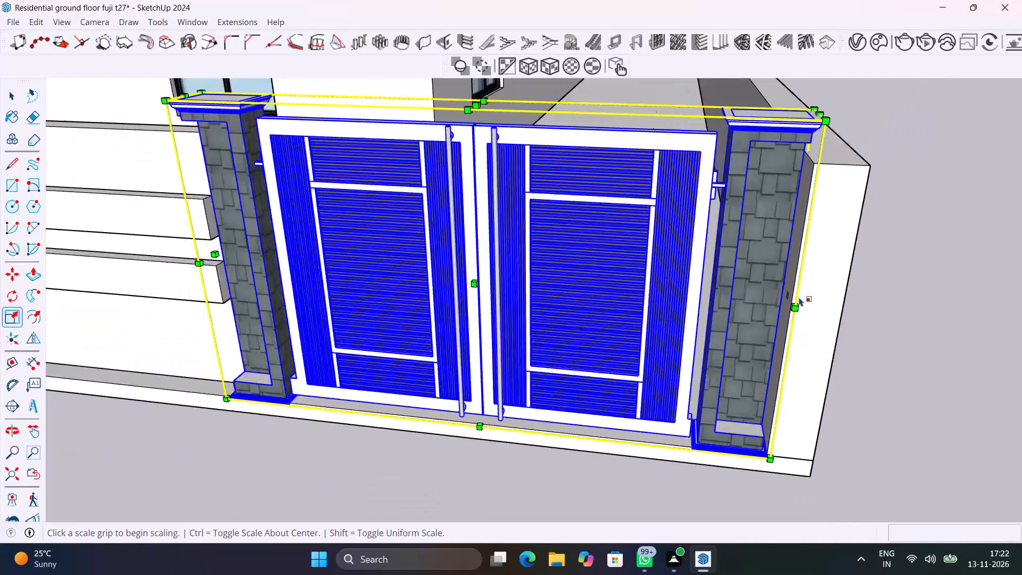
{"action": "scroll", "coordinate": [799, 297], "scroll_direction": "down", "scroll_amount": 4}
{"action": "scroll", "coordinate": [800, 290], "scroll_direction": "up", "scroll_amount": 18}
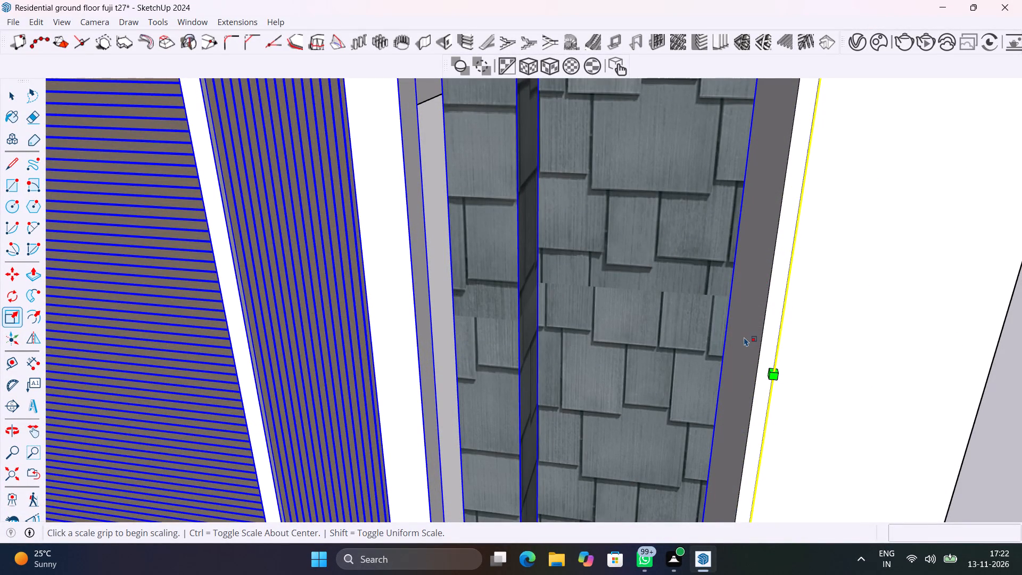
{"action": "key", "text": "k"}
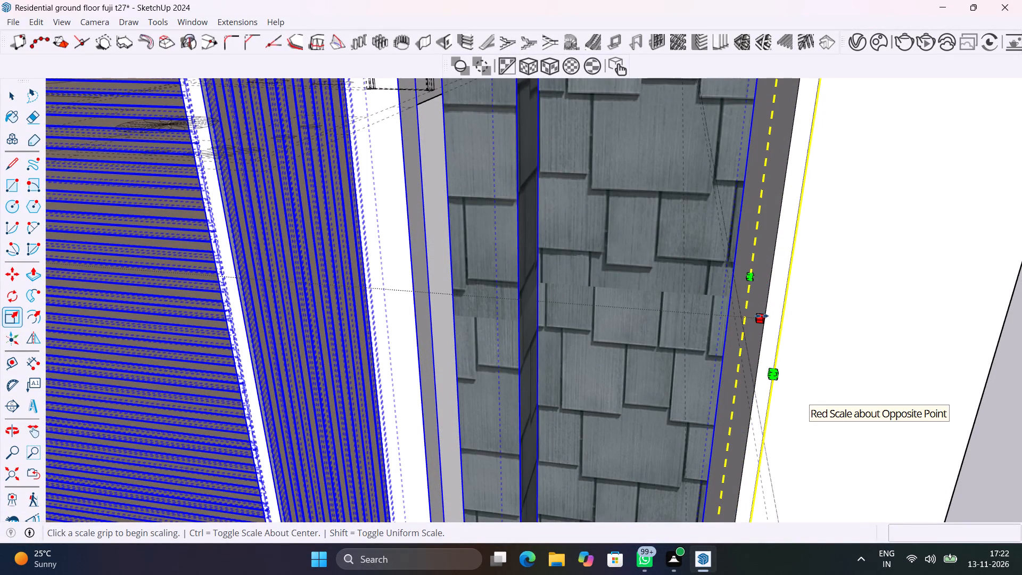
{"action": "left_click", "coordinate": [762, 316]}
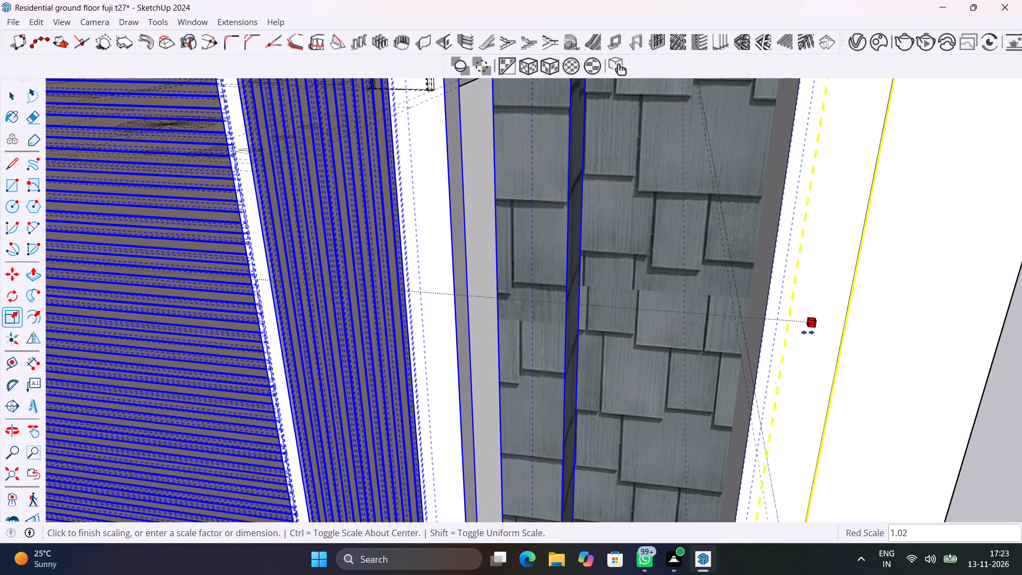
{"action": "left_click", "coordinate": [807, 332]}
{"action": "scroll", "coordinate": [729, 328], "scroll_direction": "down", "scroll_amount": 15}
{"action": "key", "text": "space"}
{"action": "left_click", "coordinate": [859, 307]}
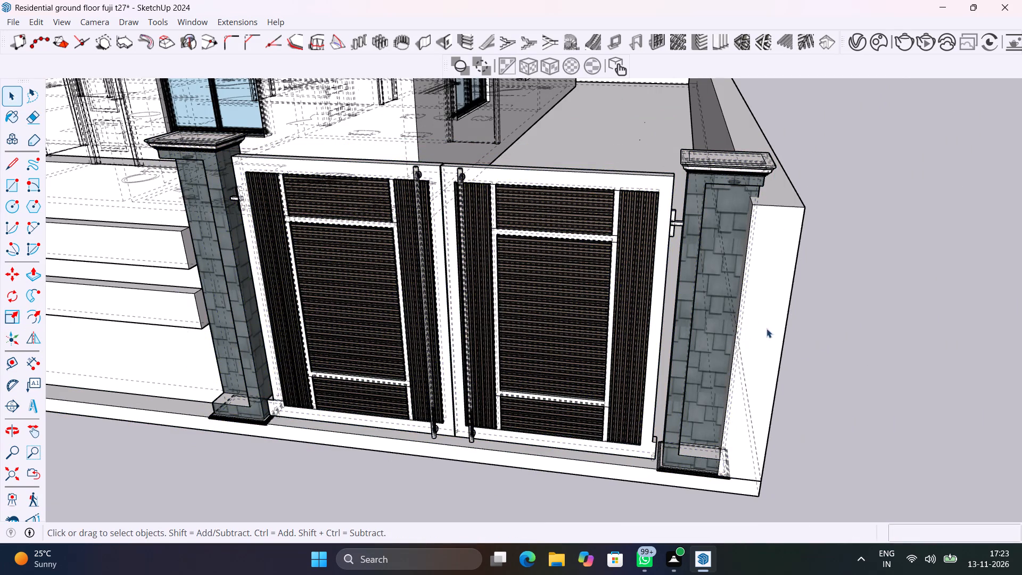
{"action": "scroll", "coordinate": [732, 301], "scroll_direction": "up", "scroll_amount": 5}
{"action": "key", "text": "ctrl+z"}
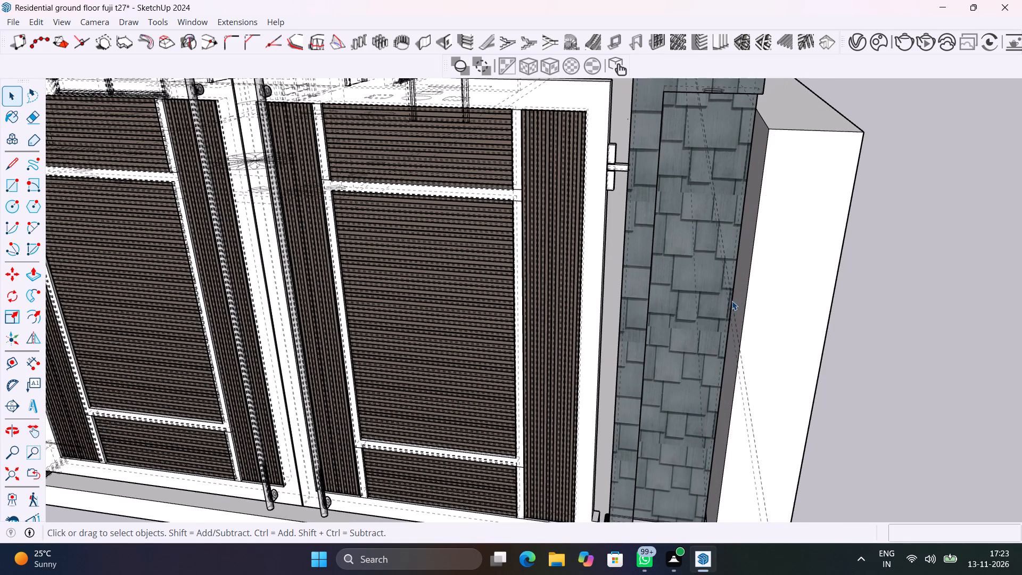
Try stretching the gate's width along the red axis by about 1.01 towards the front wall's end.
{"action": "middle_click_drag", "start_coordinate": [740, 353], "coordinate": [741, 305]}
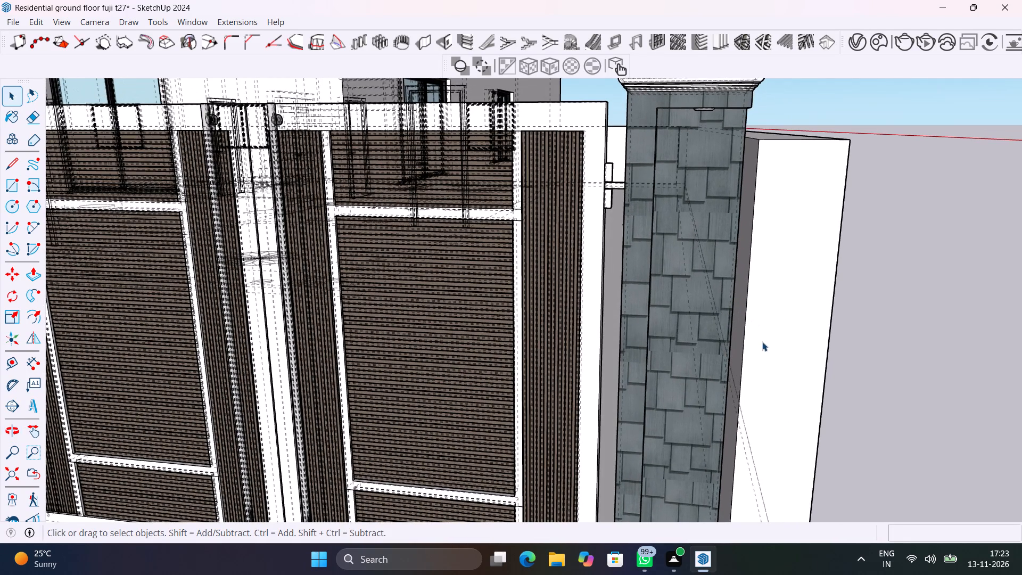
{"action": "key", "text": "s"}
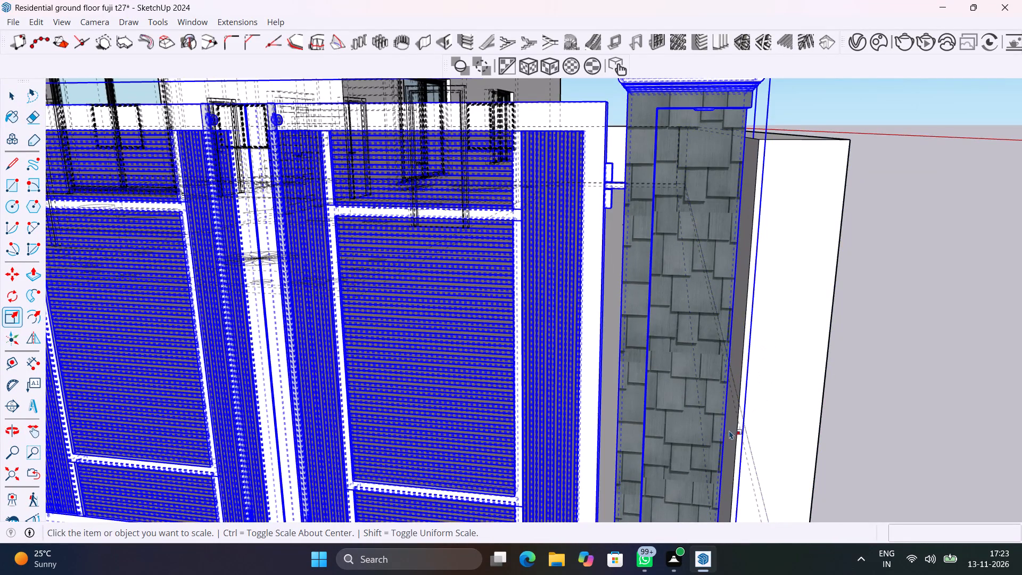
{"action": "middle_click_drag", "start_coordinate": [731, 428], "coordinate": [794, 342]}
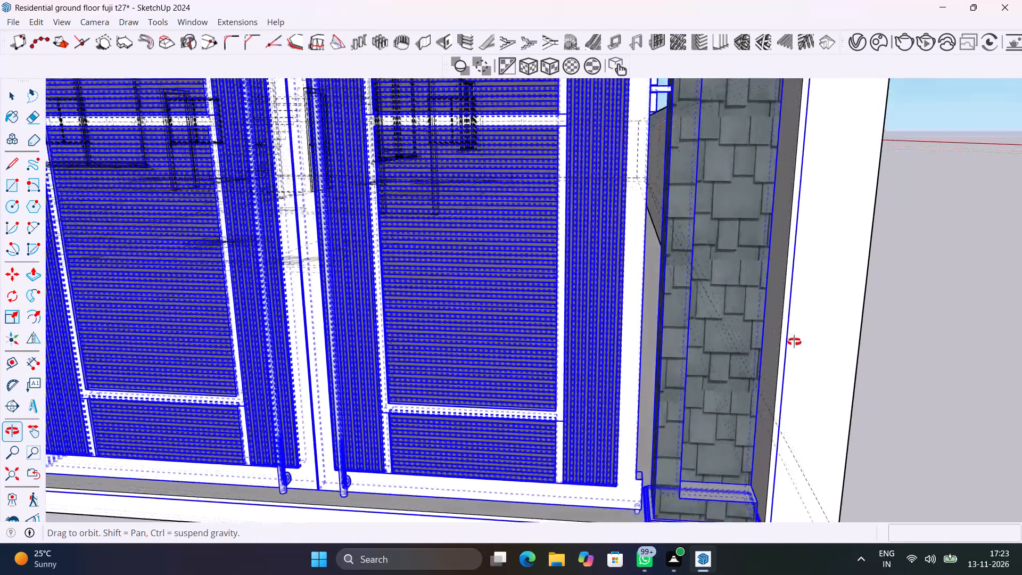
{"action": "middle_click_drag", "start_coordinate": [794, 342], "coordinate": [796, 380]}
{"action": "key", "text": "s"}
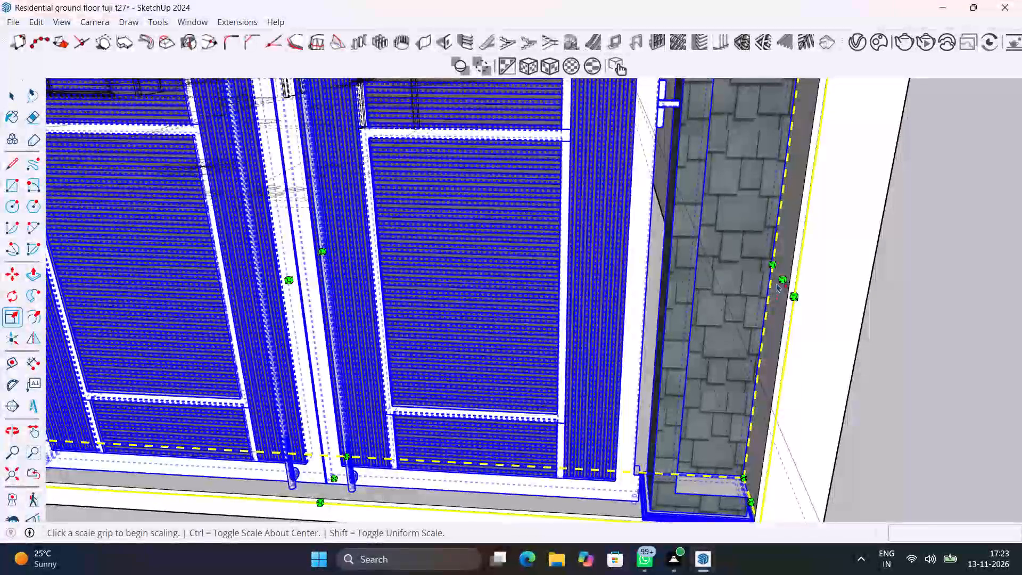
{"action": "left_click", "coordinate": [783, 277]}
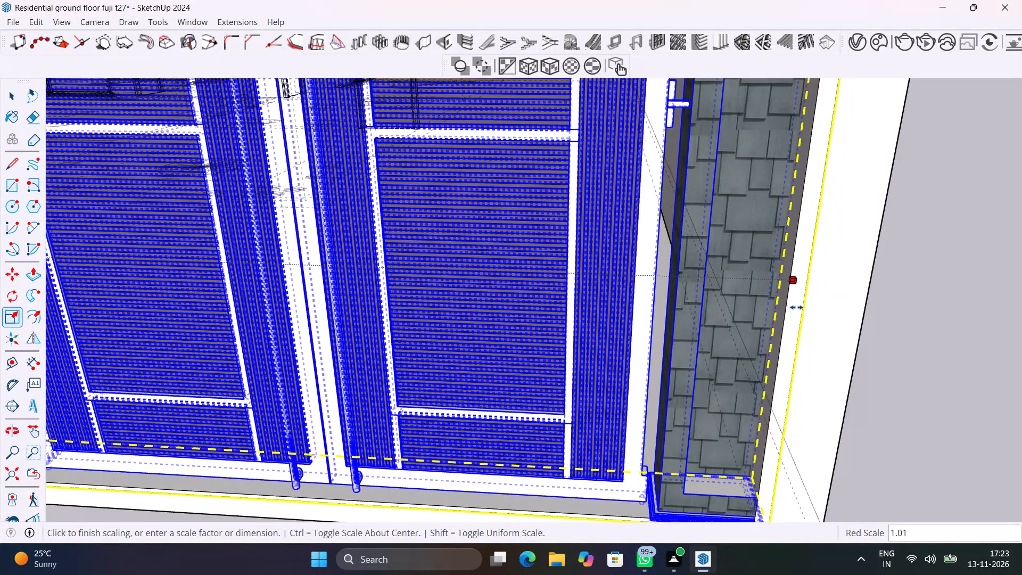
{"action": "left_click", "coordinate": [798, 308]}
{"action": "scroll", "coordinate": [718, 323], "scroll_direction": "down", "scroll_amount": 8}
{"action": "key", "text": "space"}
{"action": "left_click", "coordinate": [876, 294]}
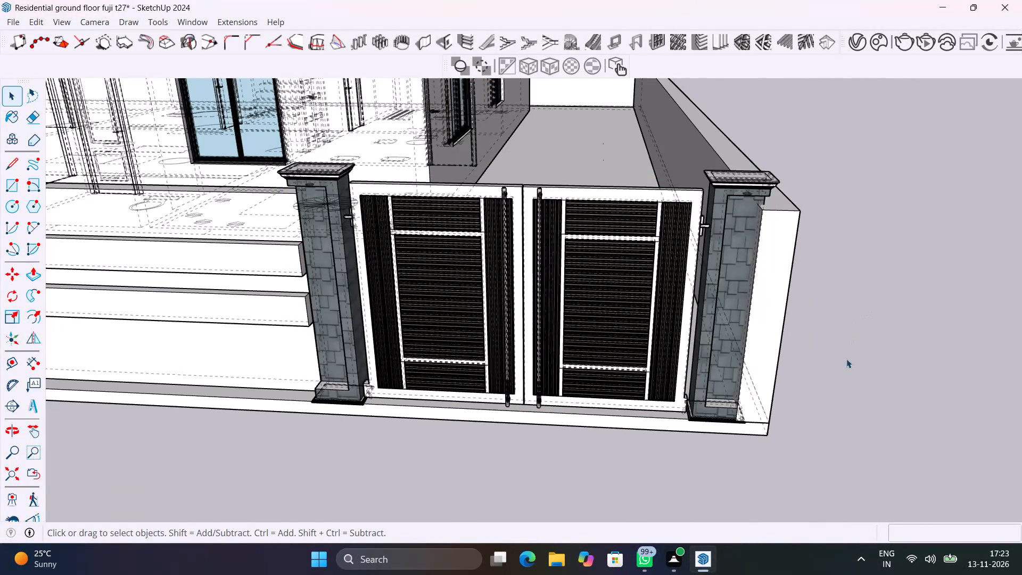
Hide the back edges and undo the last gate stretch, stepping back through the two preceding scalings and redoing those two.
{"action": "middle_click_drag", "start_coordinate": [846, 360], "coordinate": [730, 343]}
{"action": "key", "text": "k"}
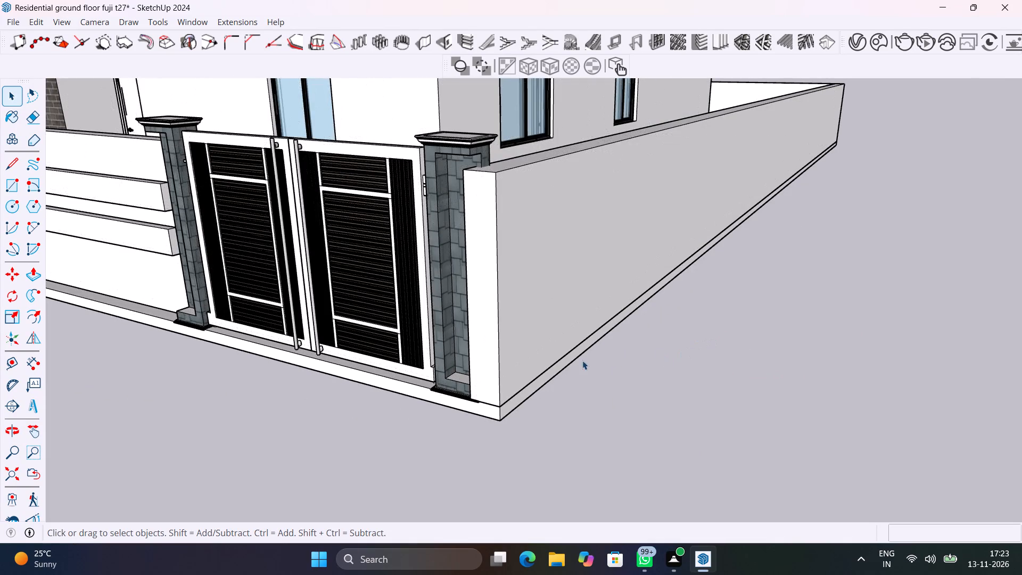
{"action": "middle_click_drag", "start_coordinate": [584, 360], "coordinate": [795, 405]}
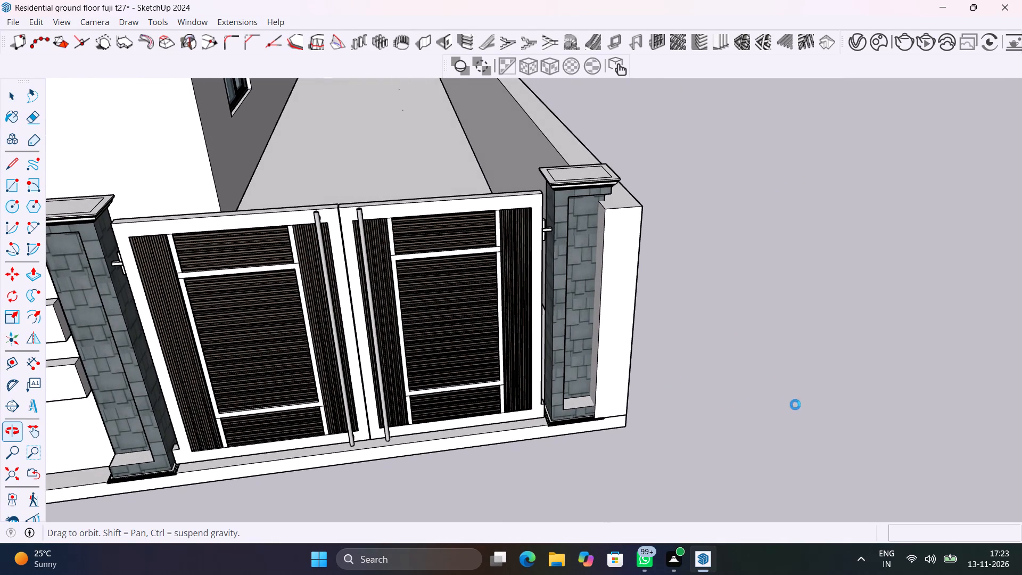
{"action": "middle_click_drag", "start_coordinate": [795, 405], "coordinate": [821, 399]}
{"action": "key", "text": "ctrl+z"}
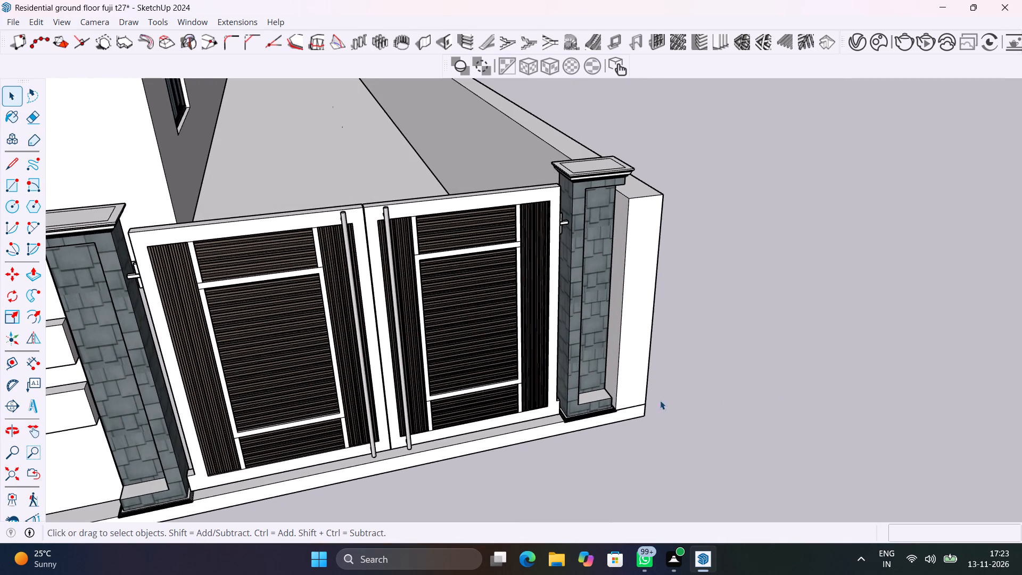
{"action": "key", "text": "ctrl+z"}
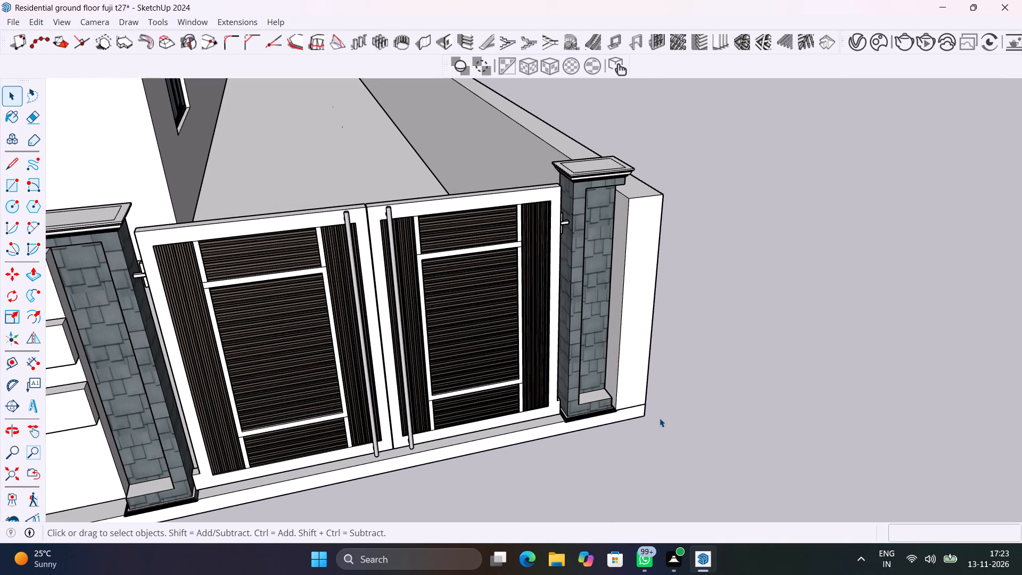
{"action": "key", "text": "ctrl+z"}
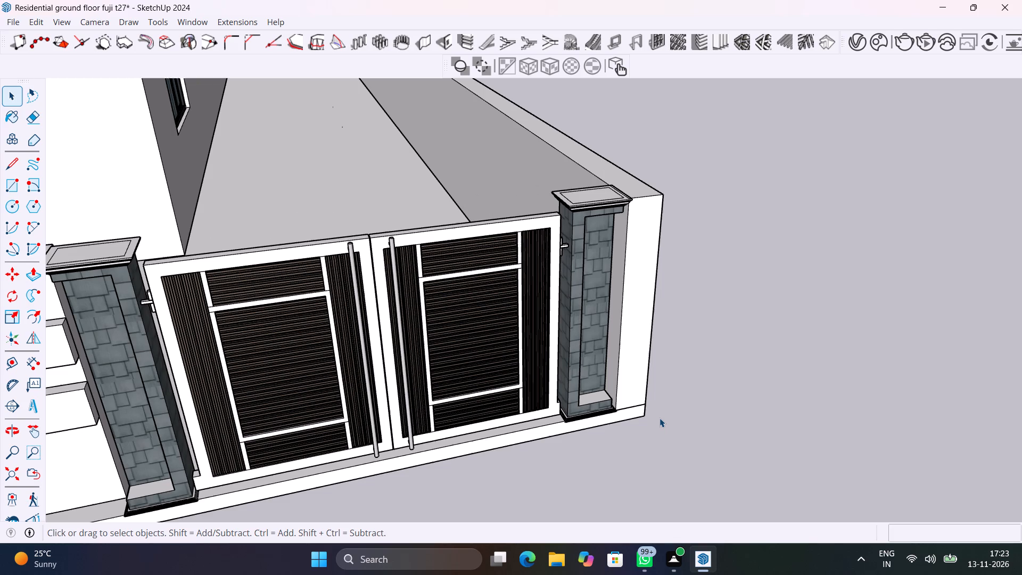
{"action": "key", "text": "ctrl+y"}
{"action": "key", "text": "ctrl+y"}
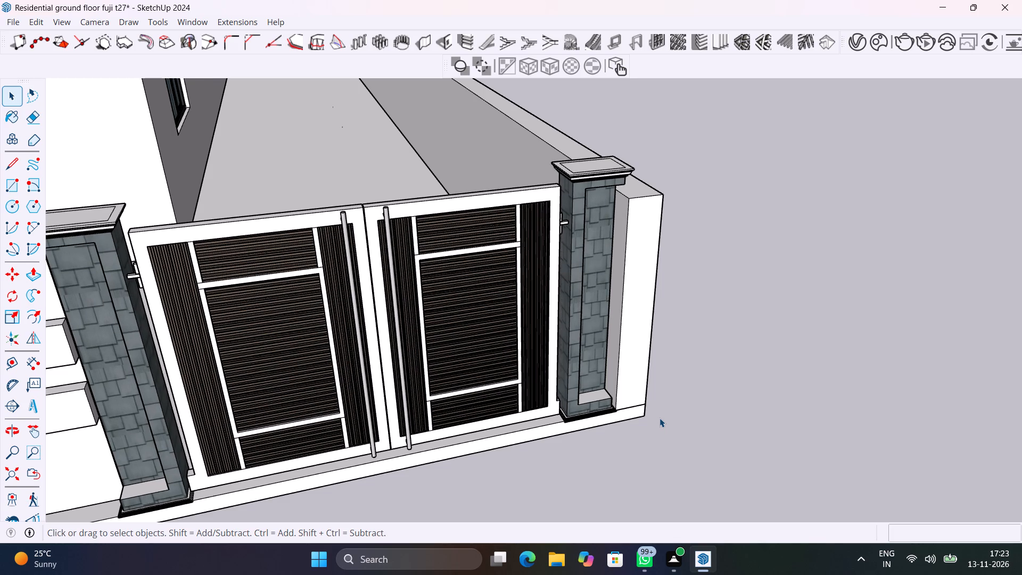
Examine the fitted gate from the front and in the context of the whole house and boundary wall.
{"action": "scroll", "coordinate": [660, 418], "scroll_direction": "down", "scroll_amount": 3}
{"action": "left_click", "coordinate": [696, 384]}
{"action": "middle_click_drag", "start_coordinate": [728, 393], "coordinate": [746, 351]}
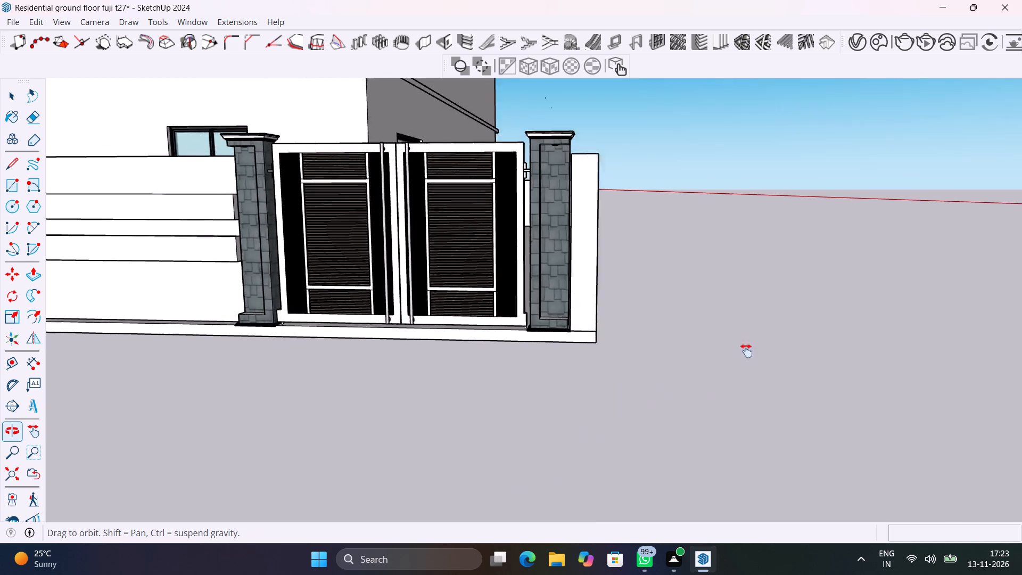
{"action": "middle_click_drag", "start_coordinate": [746, 351], "coordinate": [765, 363]}
{"action": "scroll", "coordinate": [764, 362], "scroll_direction": "down", "scroll_amount": 11}
{"action": "middle_click_drag", "start_coordinate": [620, 360], "coordinate": [745, 431], "text": "shift"}
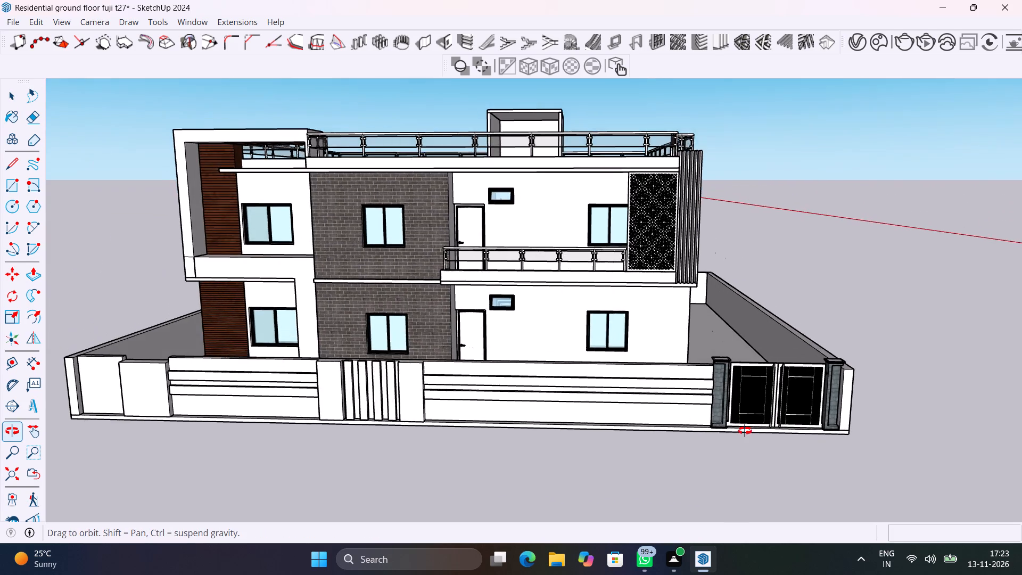
{"action": "middle_click_drag", "start_coordinate": [745, 431], "coordinate": [762, 430], "text": "shift"}
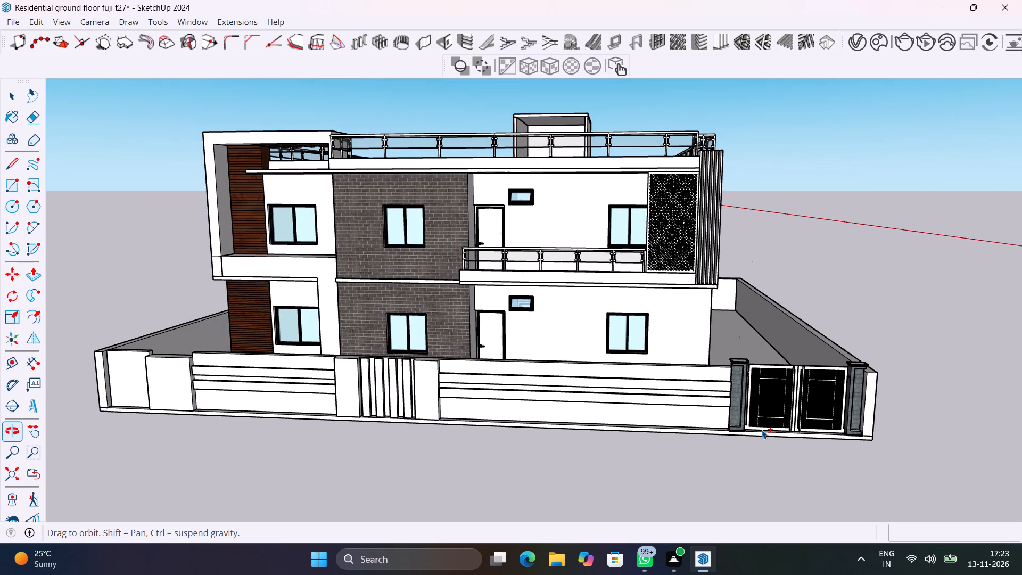
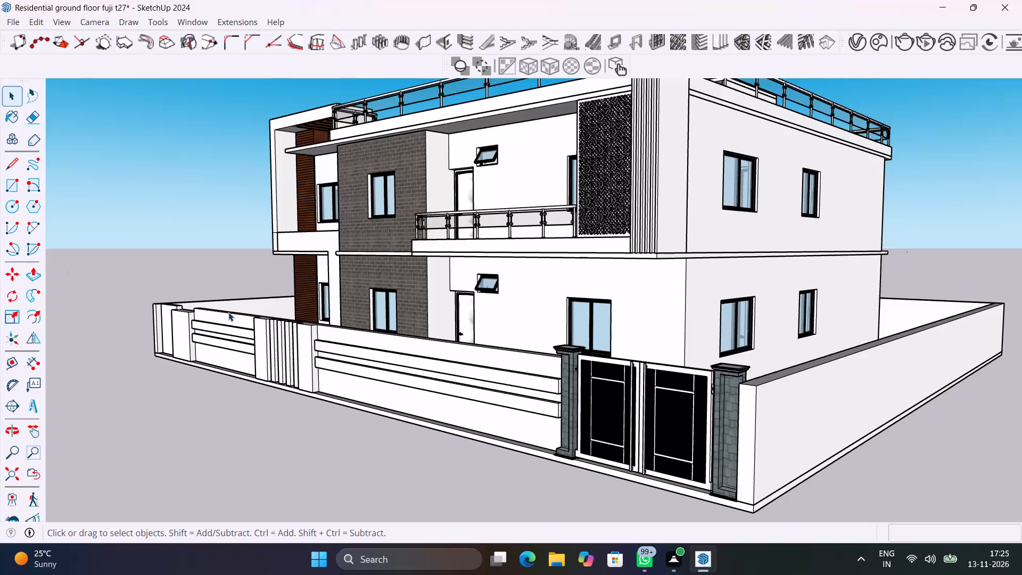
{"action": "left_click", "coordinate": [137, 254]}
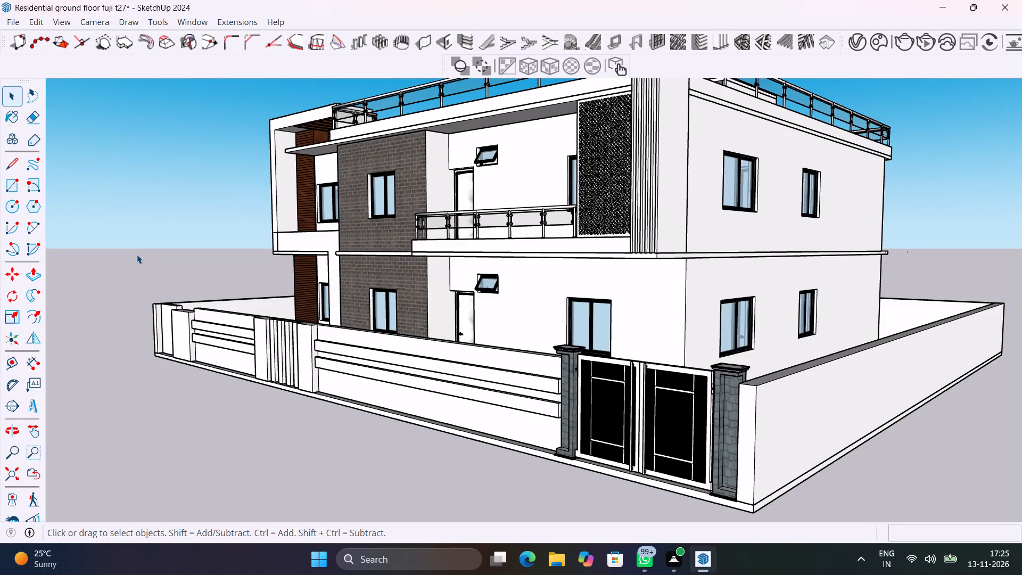
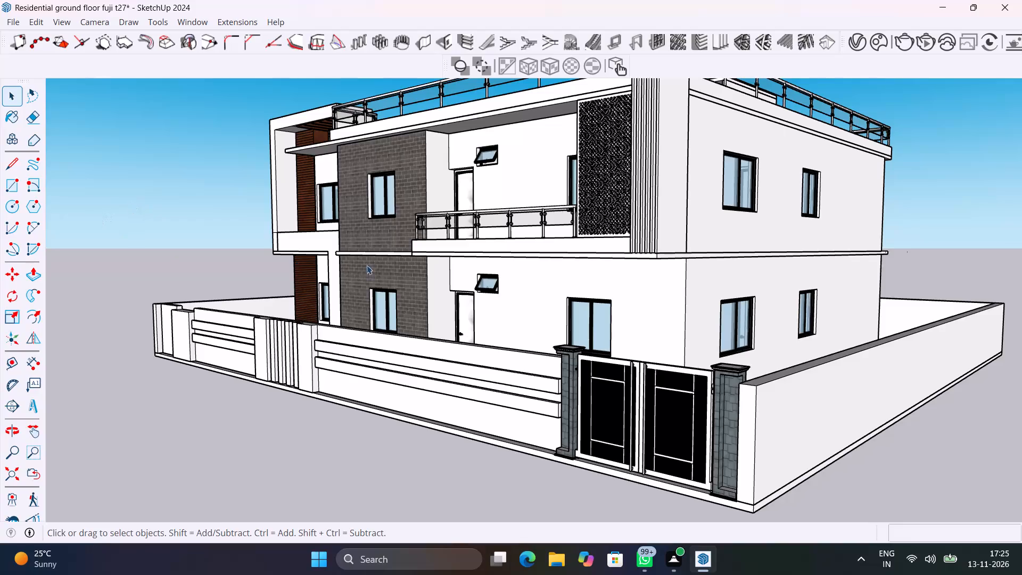
Examine the house's front facade, terrace, compound wall and gate from several angles, ending on a frontal view.
{"action": "middle_click_drag", "start_coordinate": [205, 338], "coordinate": [235, 352]}
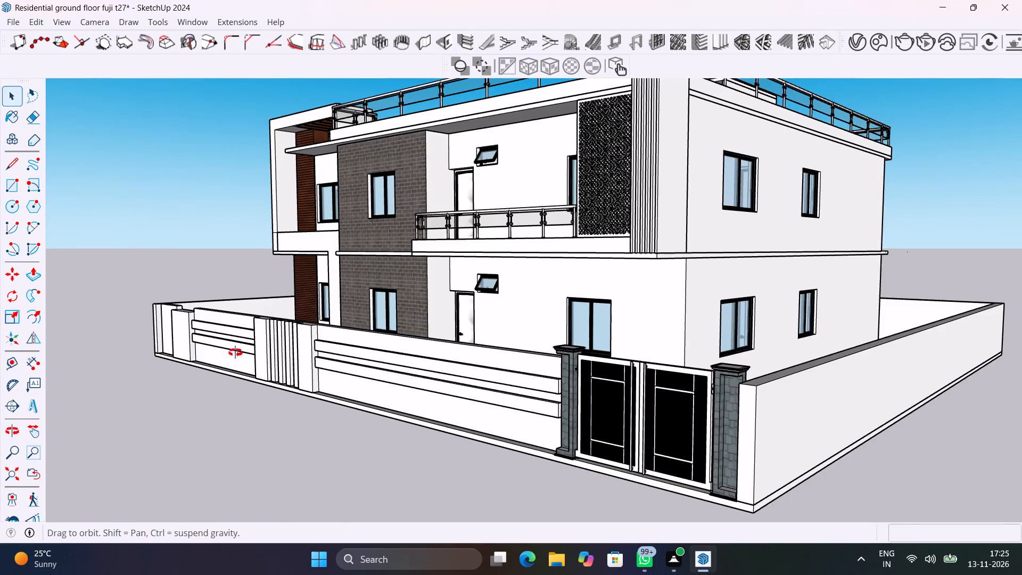
{"action": "middle_click_drag", "start_coordinate": [235, 352], "coordinate": [517, 398]}
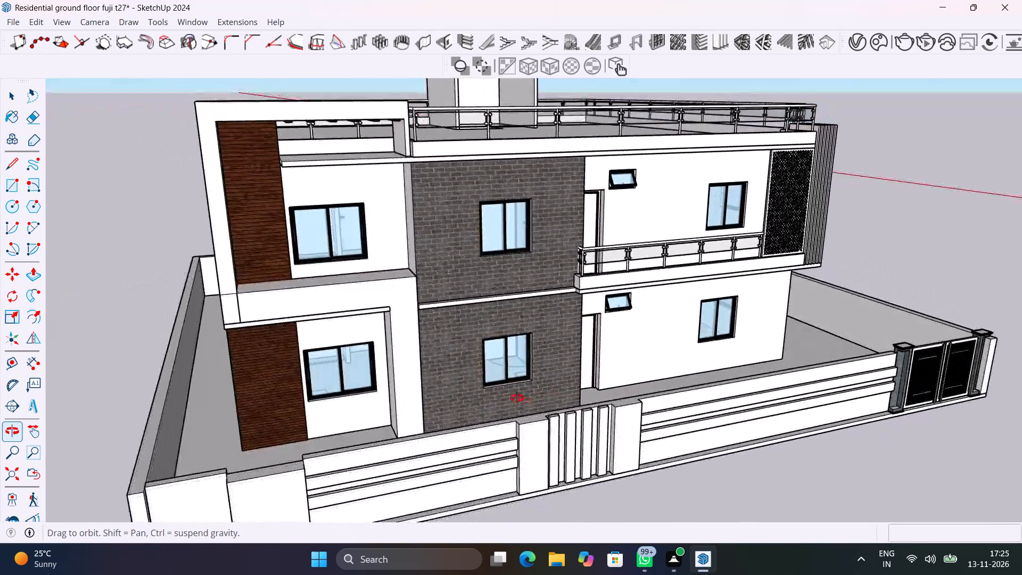
{"action": "middle_click_drag", "start_coordinate": [517, 398], "coordinate": [461, 353]}
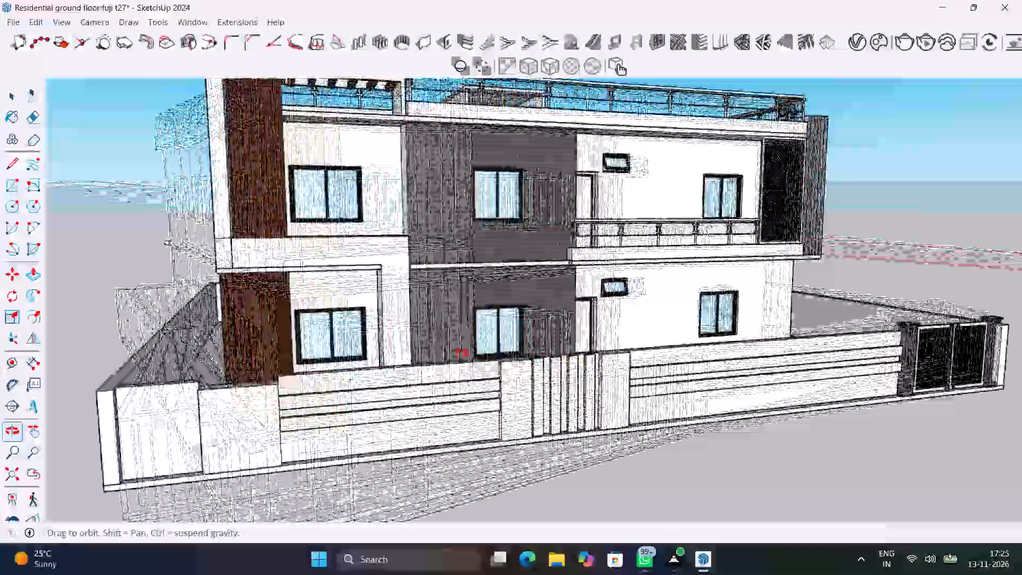
{"action": "middle_click_drag", "start_coordinate": [461, 353], "coordinate": [475, 384]}
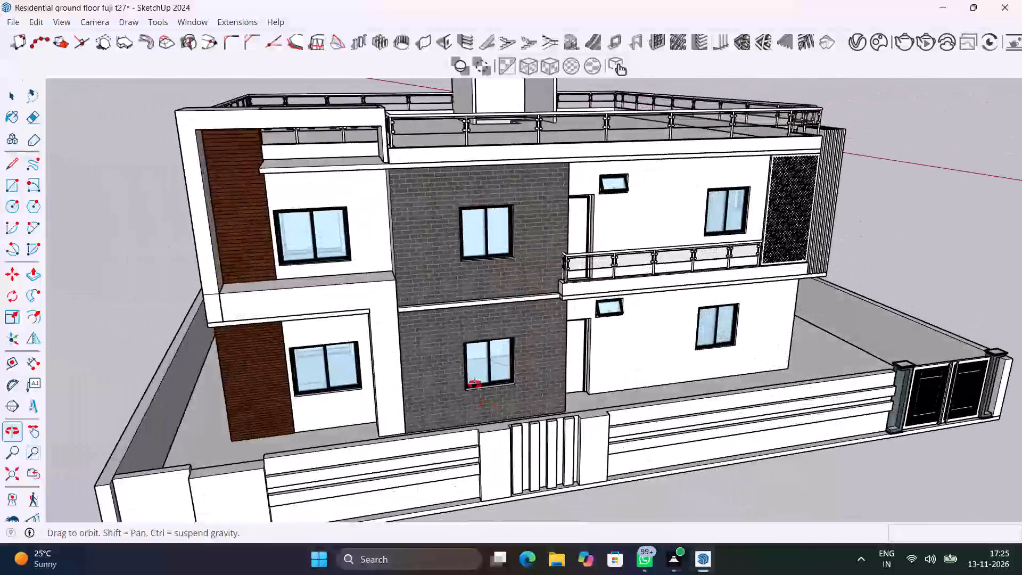
{"action": "middle_click_drag", "start_coordinate": [475, 384], "coordinate": [330, 410]}
{"action": "scroll", "coordinate": [500, 272], "scroll_direction": "down", "scroll_amount": 8}
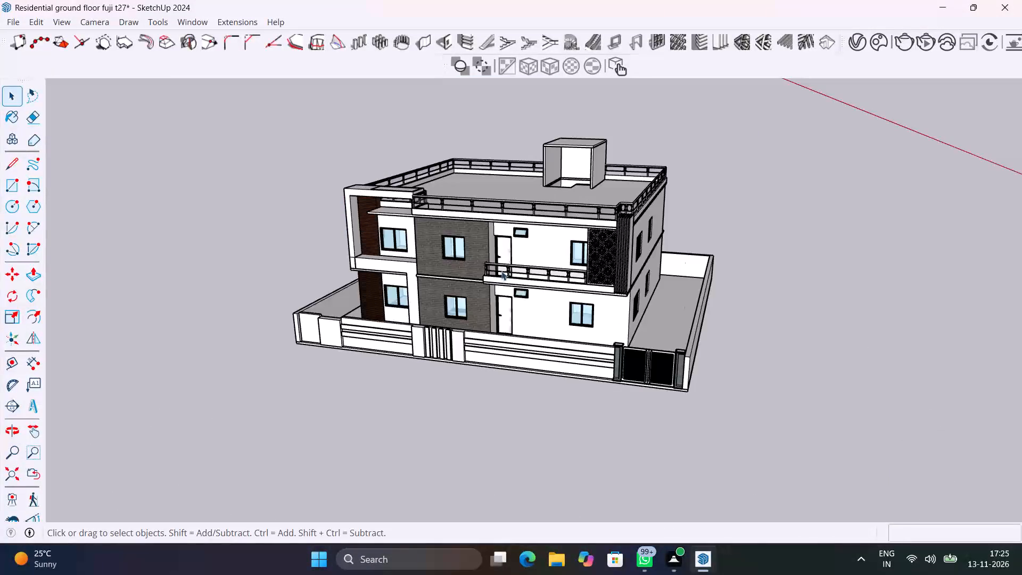
{"action": "middle_click_drag", "start_coordinate": [540, 242], "coordinate": [581, 278], "text": "shift"}
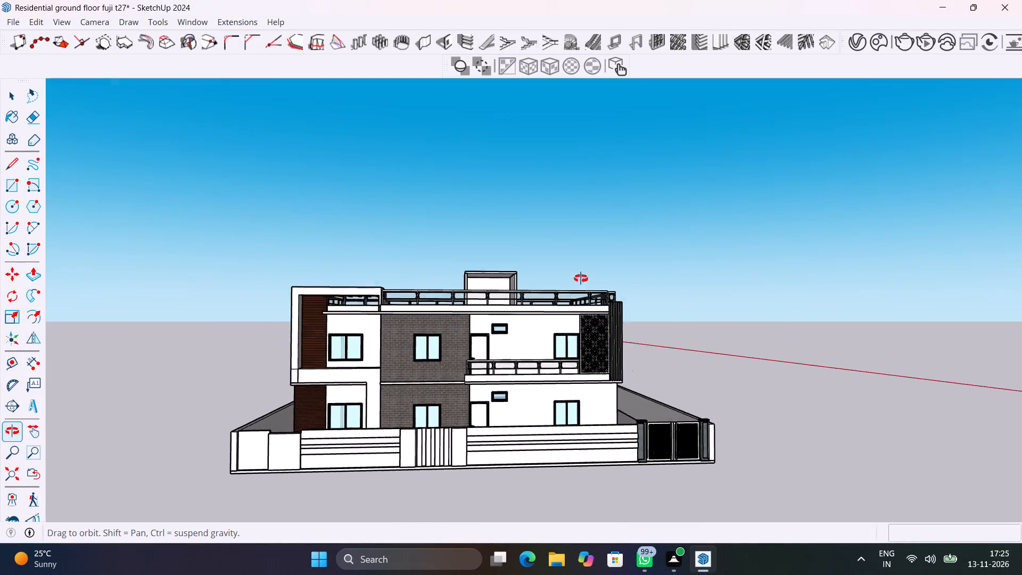
{"action": "middle_click_drag", "start_coordinate": [581, 278], "coordinate": [567, 248], "text": "shift"}
{"action": "middle_click", "coordinate": [567, 248]}
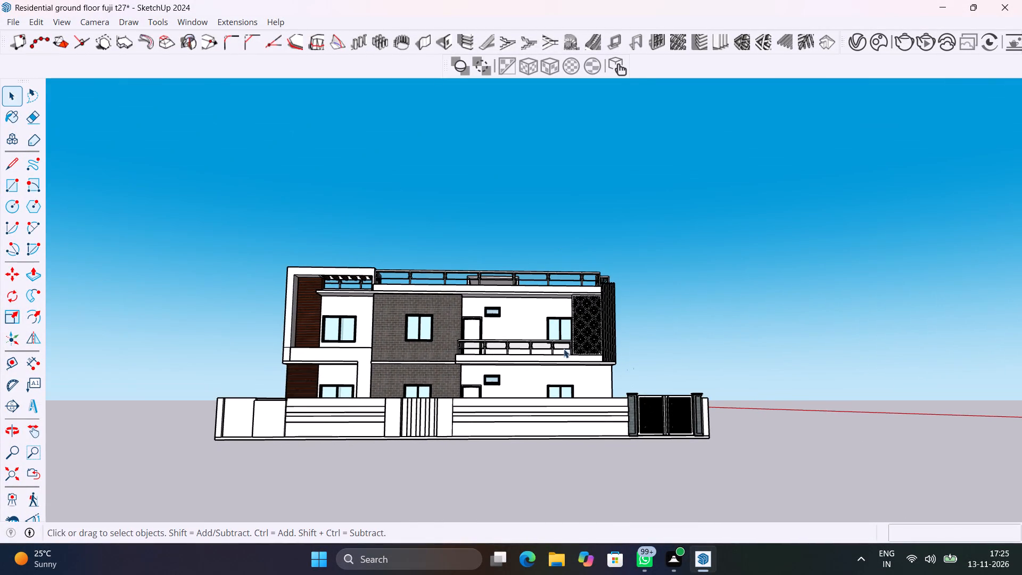
{"action": "scroll", "coordinate": [537, 403], "scroll_direction": "up", "scroll_amount": 3}
{"action": "middle_click_drag", "start_coordinate": [537, 403], "coordinate": [547, 420]}
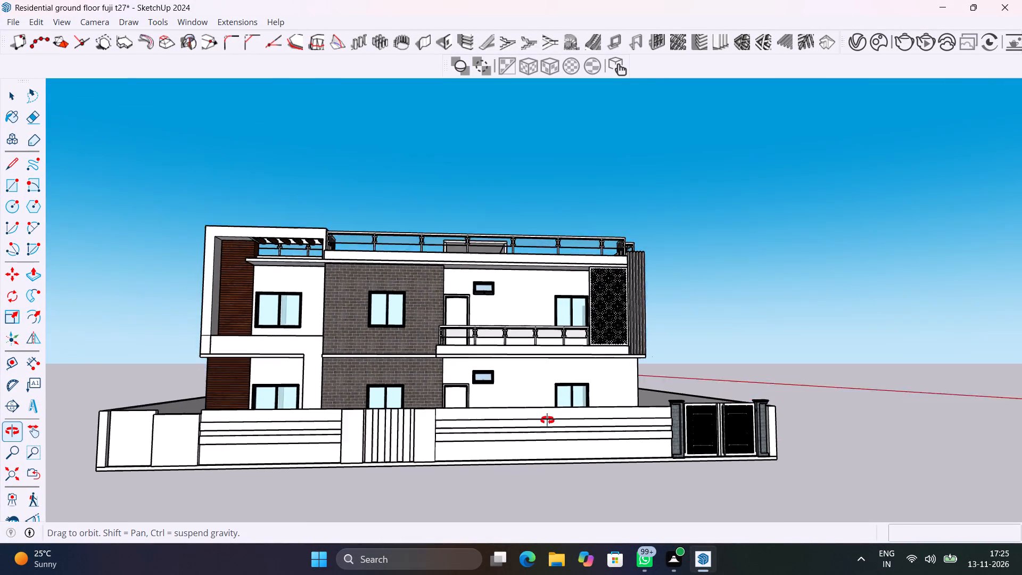
{"action": "middle_click_drag", "start_coordinate": [547, 420], "coordinate": [541, 439]}
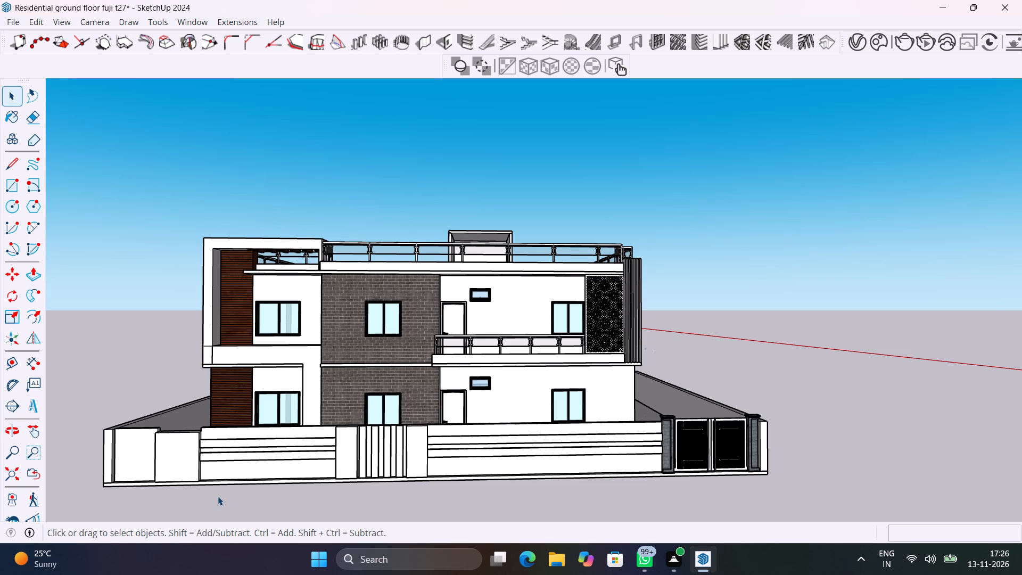
{"action": "middle_click_drag", "start_coordinate": [493, 401], "coordinate": [520, 436]}
{"action": "middle_click_drag", "start_coordinate": [520, 436], "coordinate": [483, 396]}
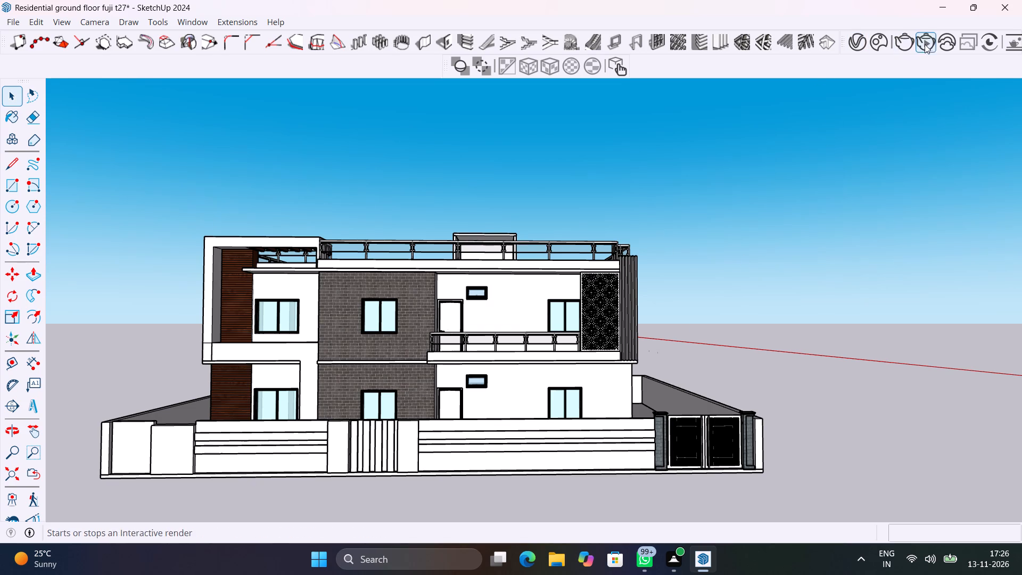
Start a non-interactive V-Ray render of the house's front view.
{"action": "left_click", "coordinate": [901, 47]}
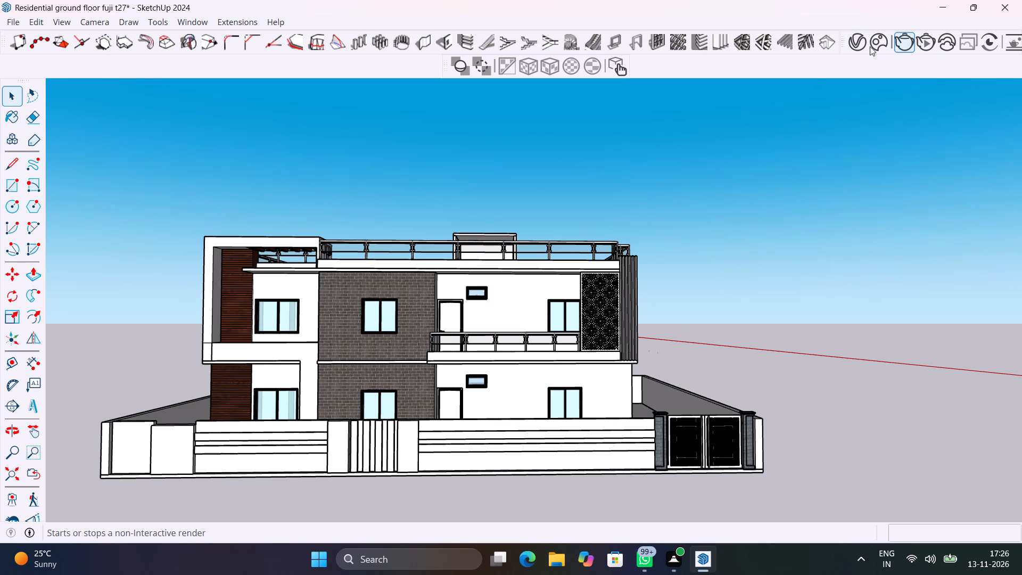
{"action": "left_click", "coordinate": [841, 38]}
{"action": "left_click", "coordinate": [756, 284]}
{"action": "scroll", "coordinate": [795, 284], "scroll_direction": "down", "scroll_amount": 6}
Save the residential house model.
{"action": "key", "text": "ctrl+s"}
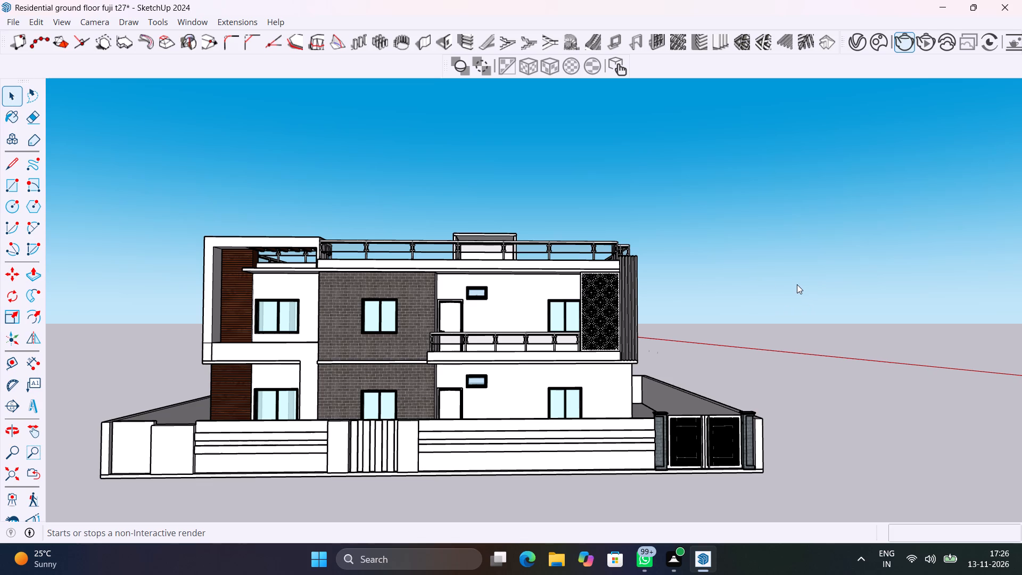
{"action": "left_click", "coordinate": [797, 284]}
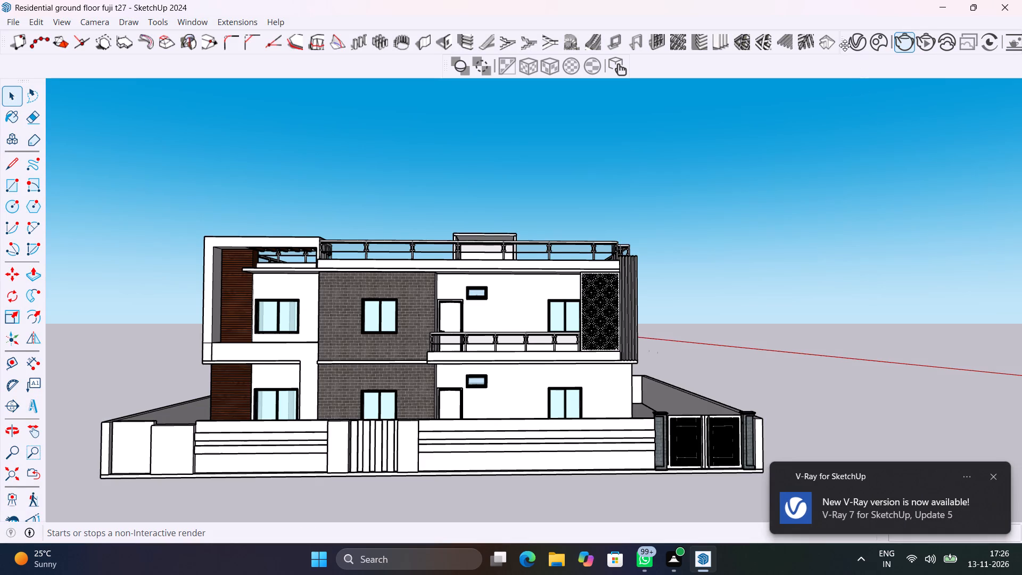
{"action": "left_click_drag", "start_coordinate": [845, 45], "coordinate": [759, 101]}
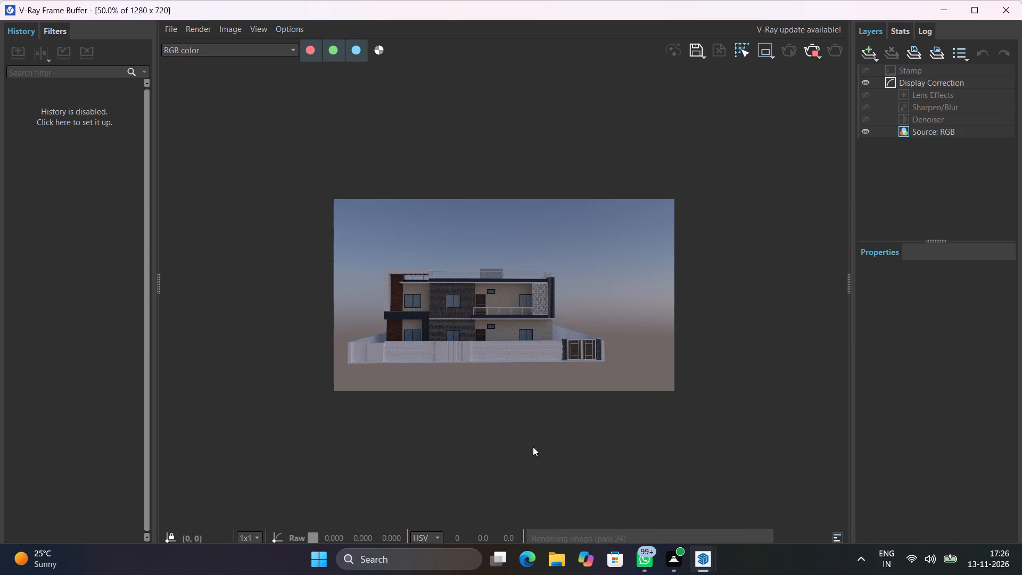
Examine the rendered front elevation up close, including the facade materials and the patterned balcony screen.
{"action": "scroll", "coordinate": [384, 352], "scroll_direction": "up", "scroll_amount": 1}
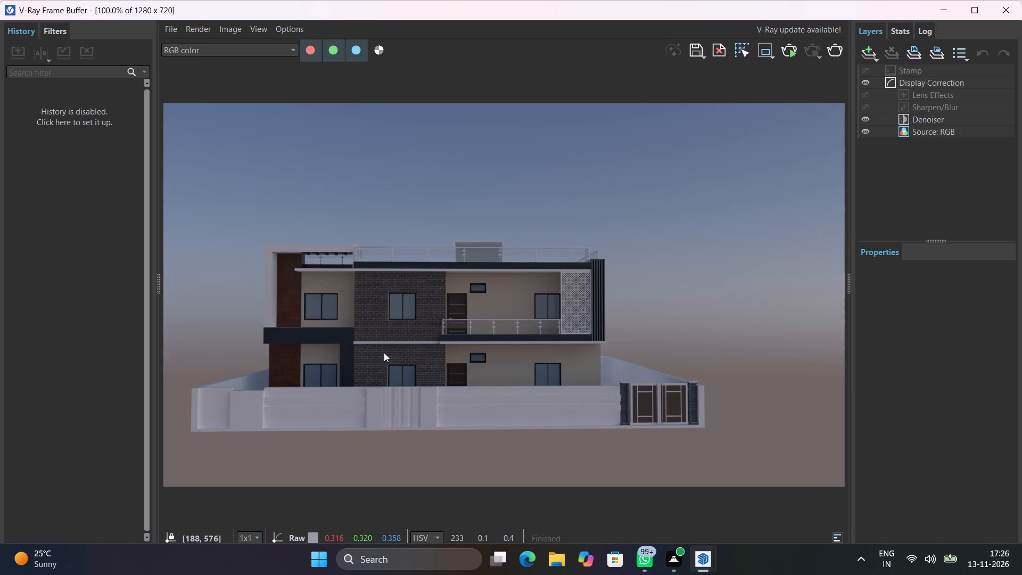
{"action": "scroll", "coordinate": [583, 296], "scroll_direction": "up", "scroll_amount": 4}
{"action": "scroll", "coordinate": [583, 296], "scroll_direction": "down", "scroll_amount": 2}
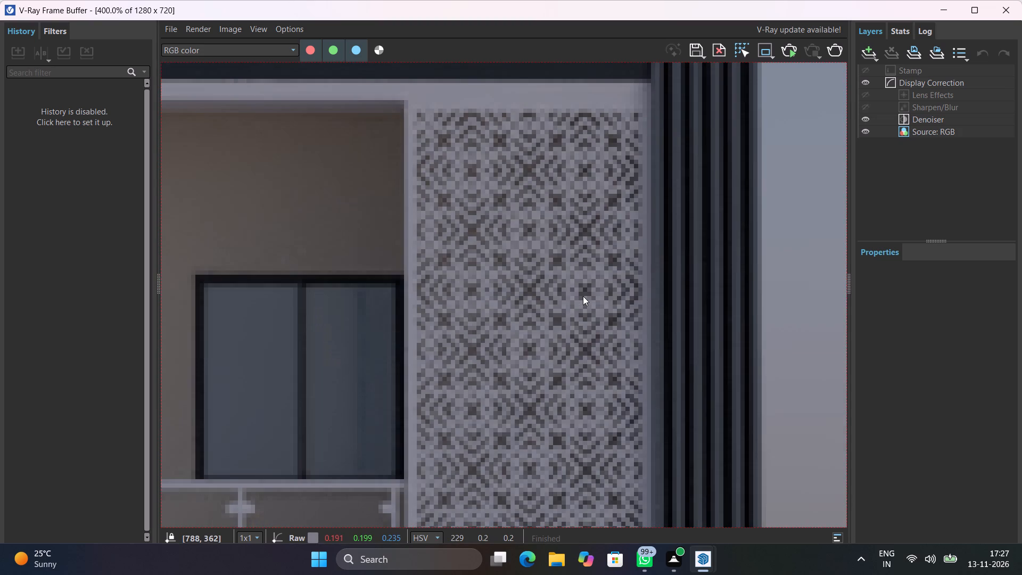
{"action": "scroll", "coordinate": [583, 296], "scroll_direction": "down", "scroll_amount": 1}
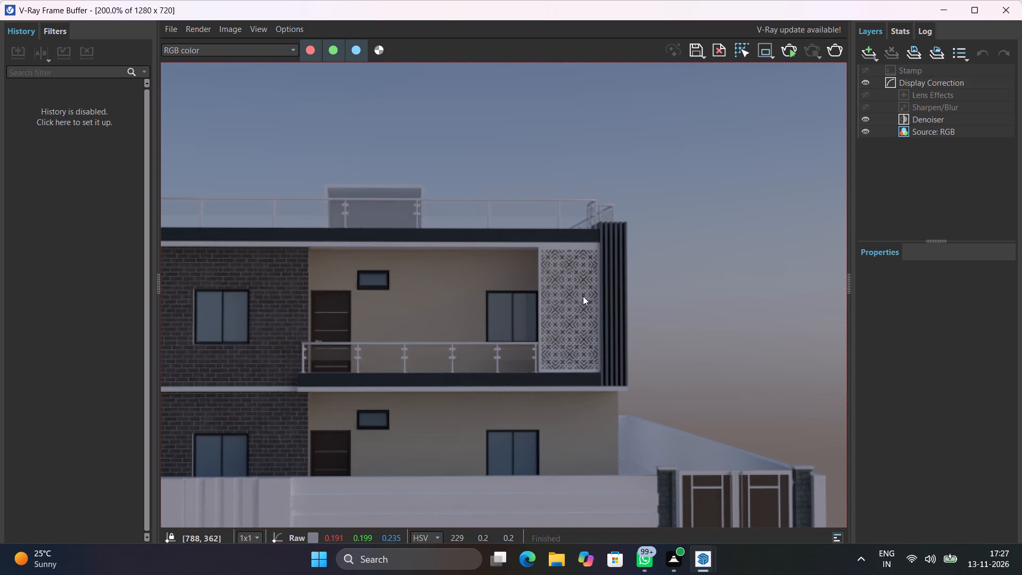
{"action": "scroll", "coordinate": [548, 349], "scroll_direction": "down", "scroll_amount": 1}
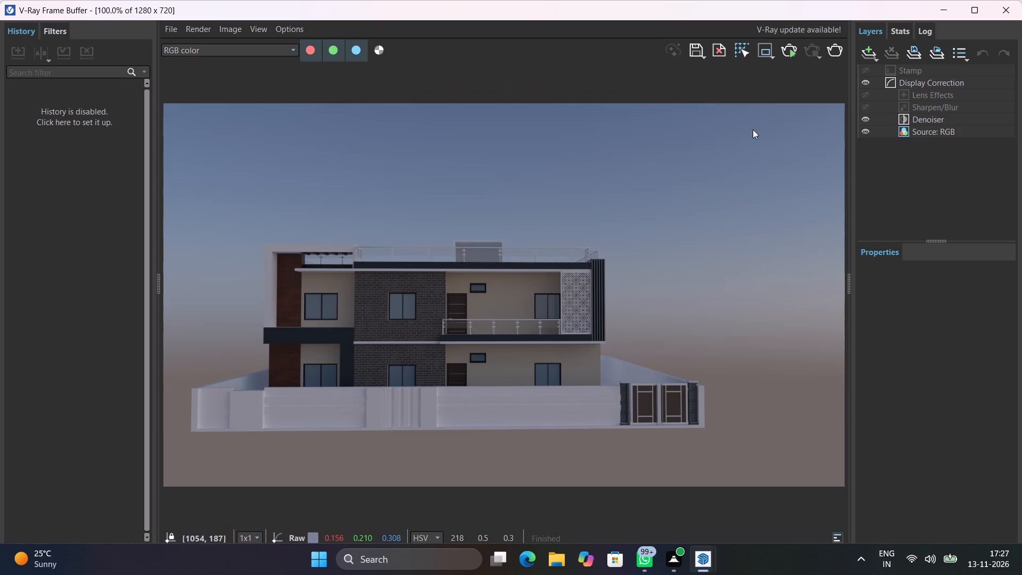
Start an interactive V-Ray render and close the frame buffer to return to the model.
{"action": "left_click", "coordinate": [786, 55]}
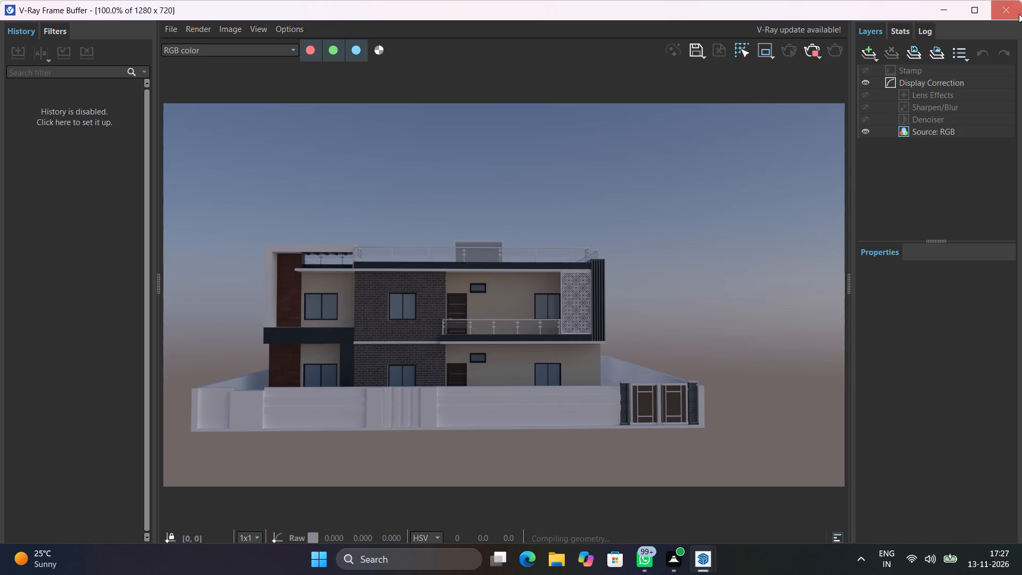
{"action": "left_click", "coordinate": [1019, 14]}
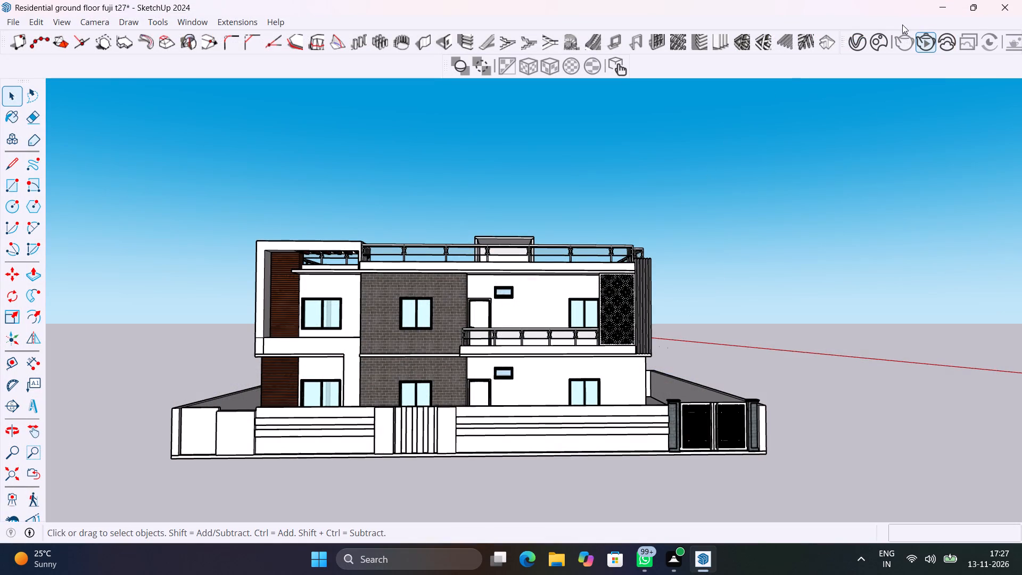
Dock the V-Ray tools in the second tool row so that the complete set is accessible.
{"action": "left_click", "coordinate": [860, 199]}
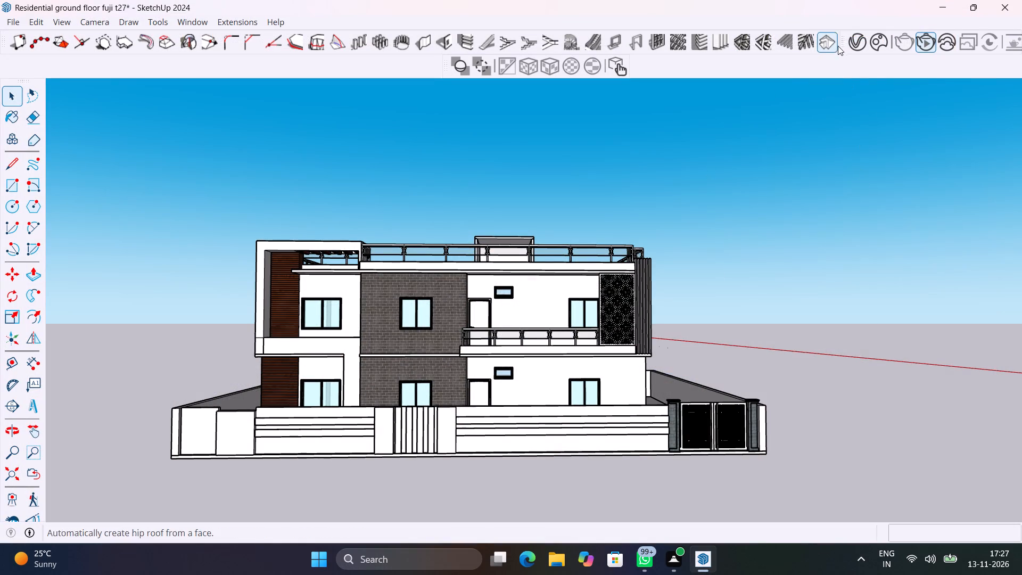
{"action": "left_click", "coordinate": [843, 44]}
{"action": "left_click_drag", "start_coordinate": [843, 44], "coordinate": [833, 97]}
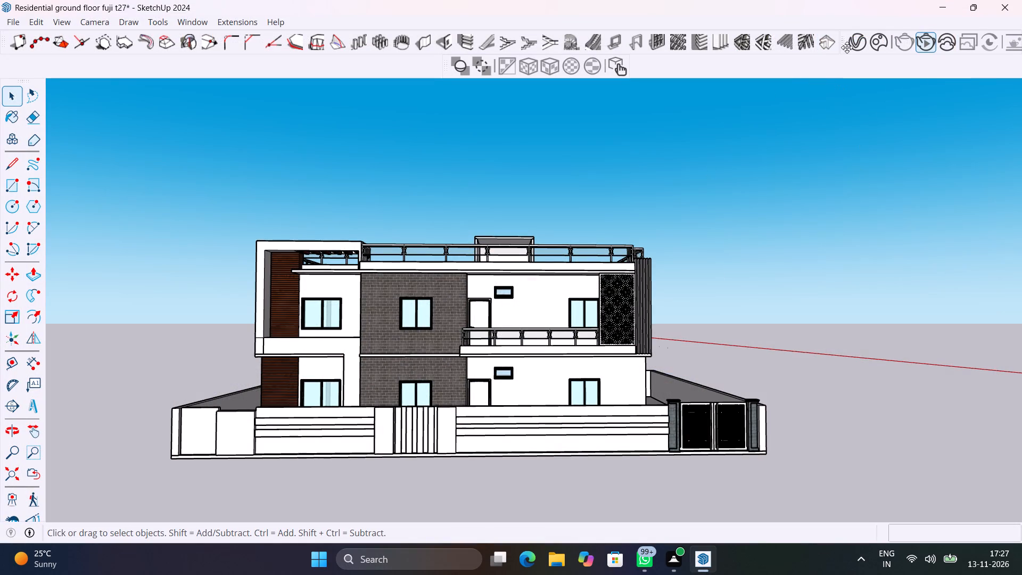
{"action": "left_click_drag", "start_coordinate": [847, 47], "coordinate": [184, 93]}
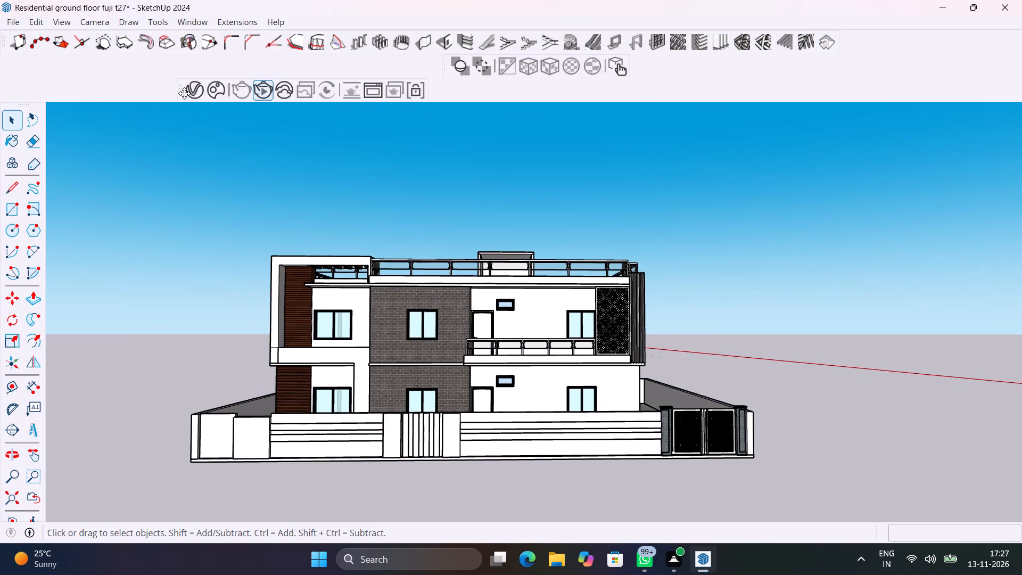
{"action": "left_click_drag", "start_coordinate": [184, 93], "coordinate": [232, 72]}
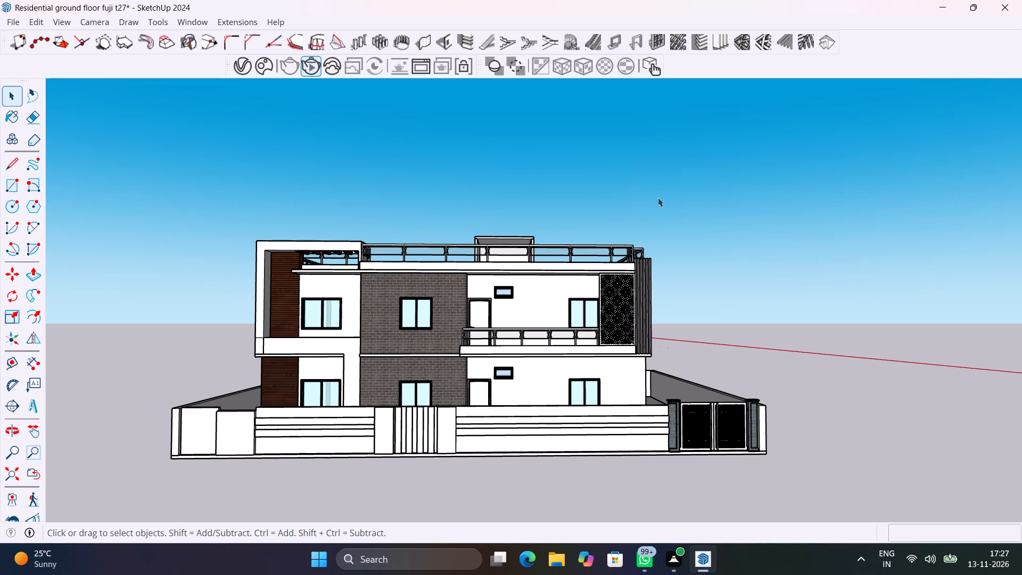
Open the V-Ray Asset Editor and the Chaos Cosmos browser, placing the Asset Editor beside the house.
{"action": "left_click", "coordinate": [234, 71]}
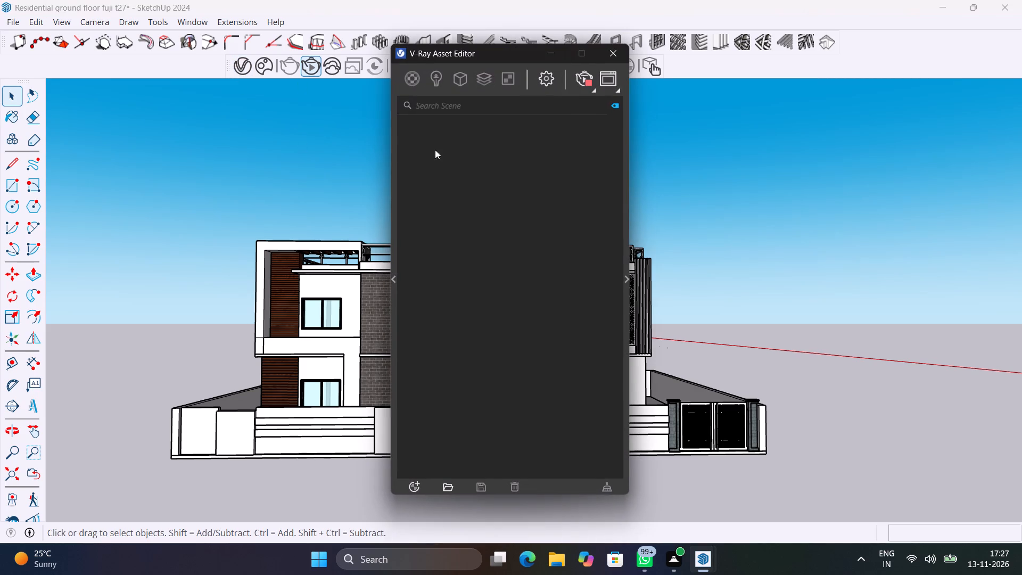
{"action": "left_click", "coordinate": [261, 69]}
{"action": "left_click_drag", "start_coordinate": [481, 57], "coordinate": [481, 57]}
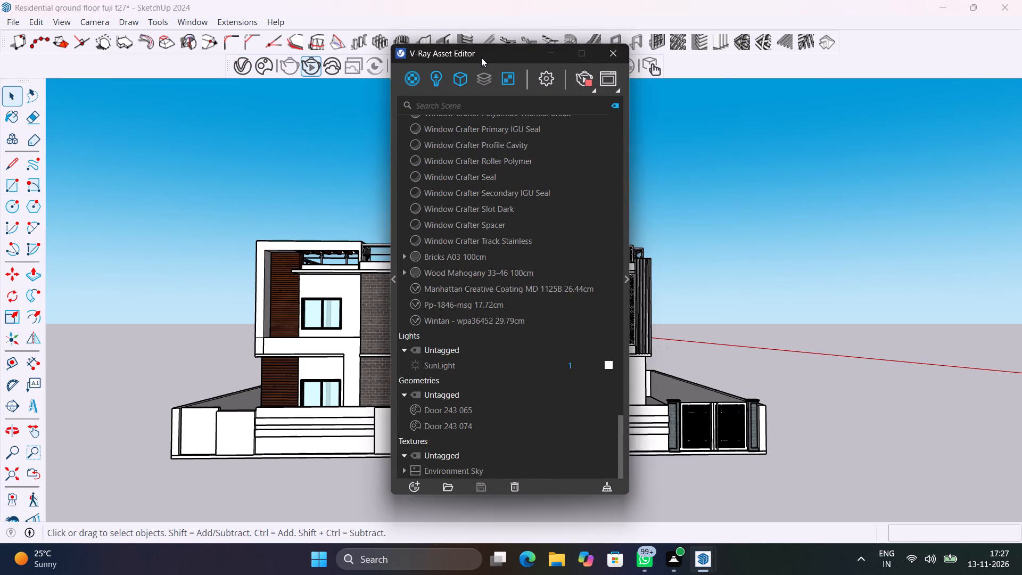
{"action": "left_click_drag", "start_coordinate": [481, 57], "coordinate": [858, 56]}
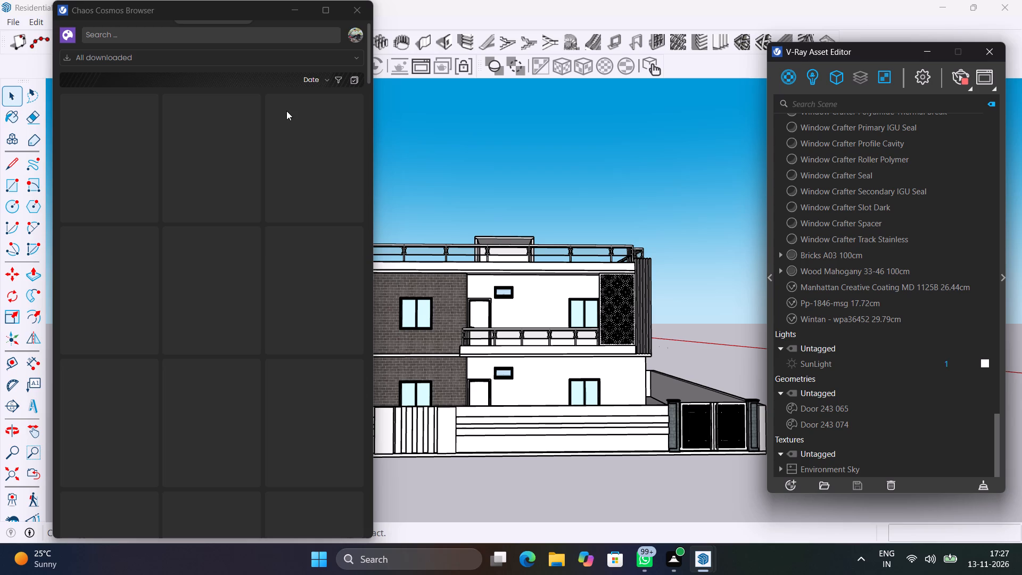
Search the online Chaos Cosmos library for stone and import the Stone C 250cm material.
{"action": "left_click", "coordinate": [256, 32]}
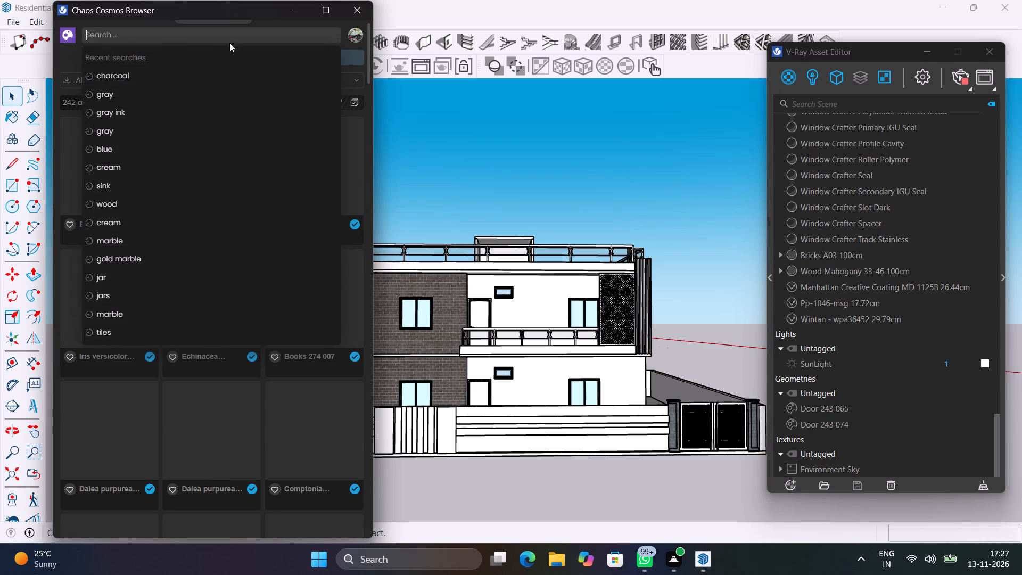
{"action": "left_click", "coordinate": [71, 59]}
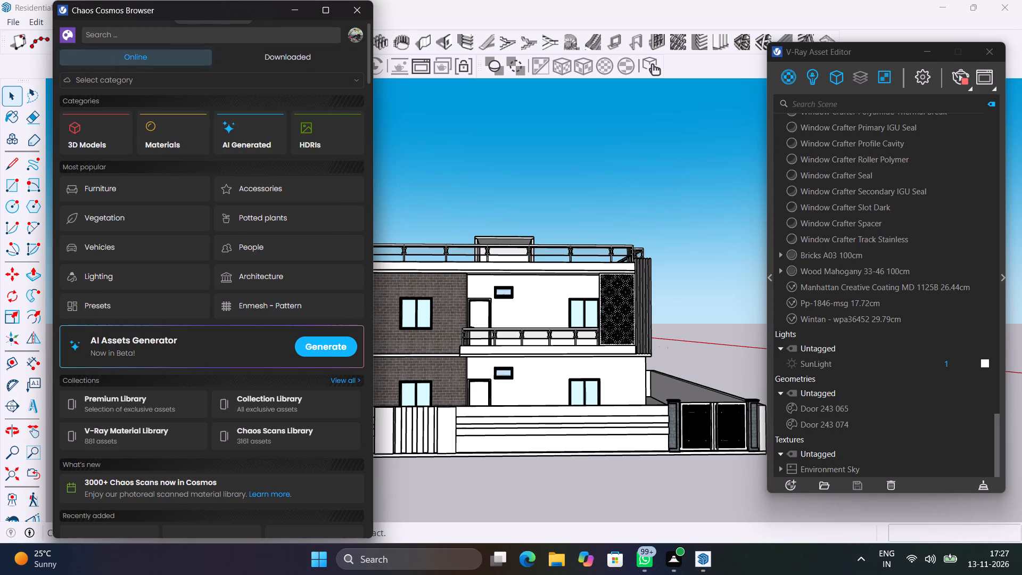
{"action": "left_click", "coordinate": [175, 37]}
{"action": "type", "text": "STONE"}
{"action": "key", "text": "Return"}
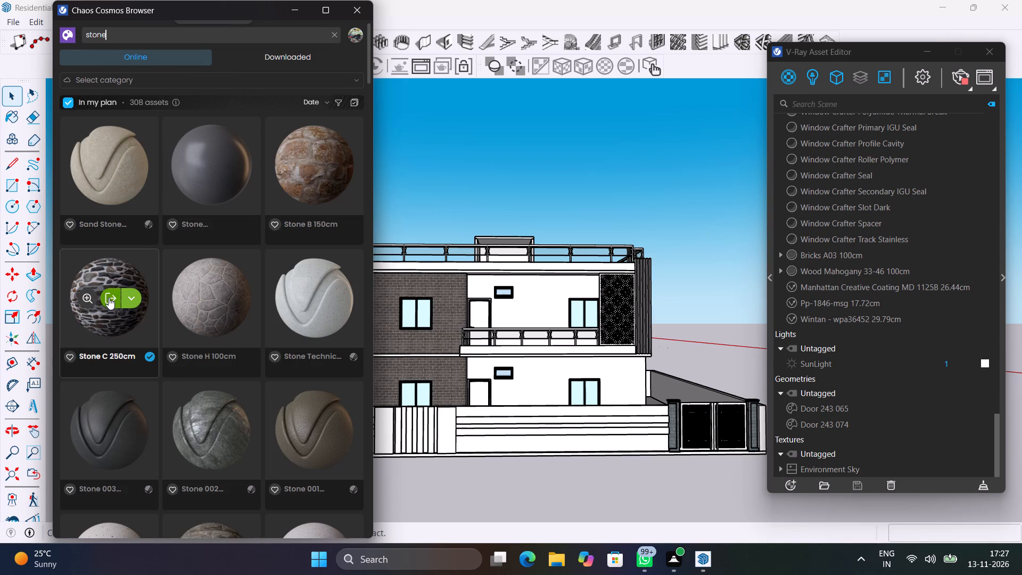
{"action": "left_click", "coordinate": [109, 298]}
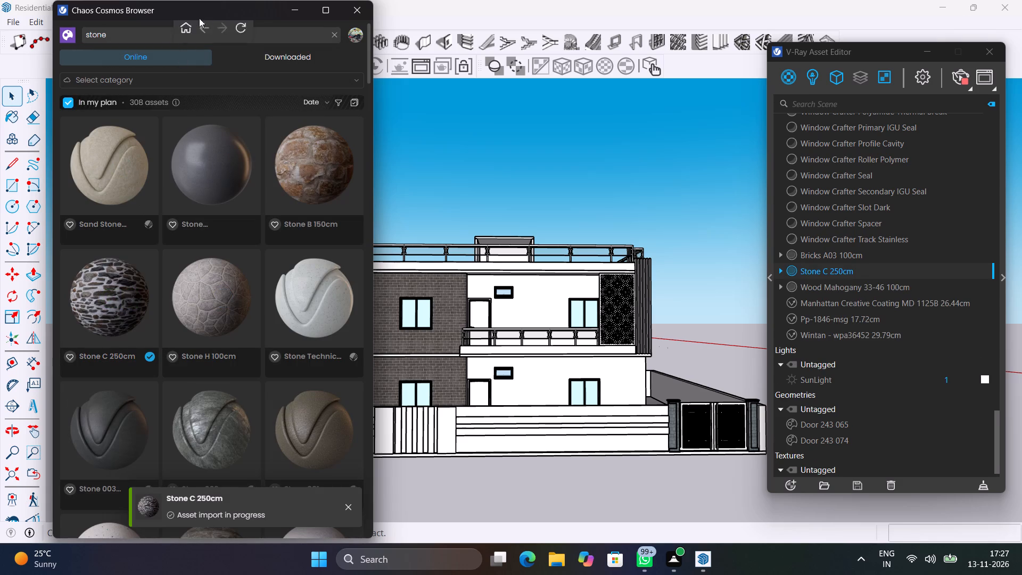
Apply the Stone C 250cm material to the narrow front panel near the solid end of the compound wall.
{"action": "left_click_drag", "start_coordinate": [208, 13], "coordinate": [191, 517]}
{"action": "scroll", "coordinate": [246, 440], "scroll_direction": "up", "scroll_amount": 3}
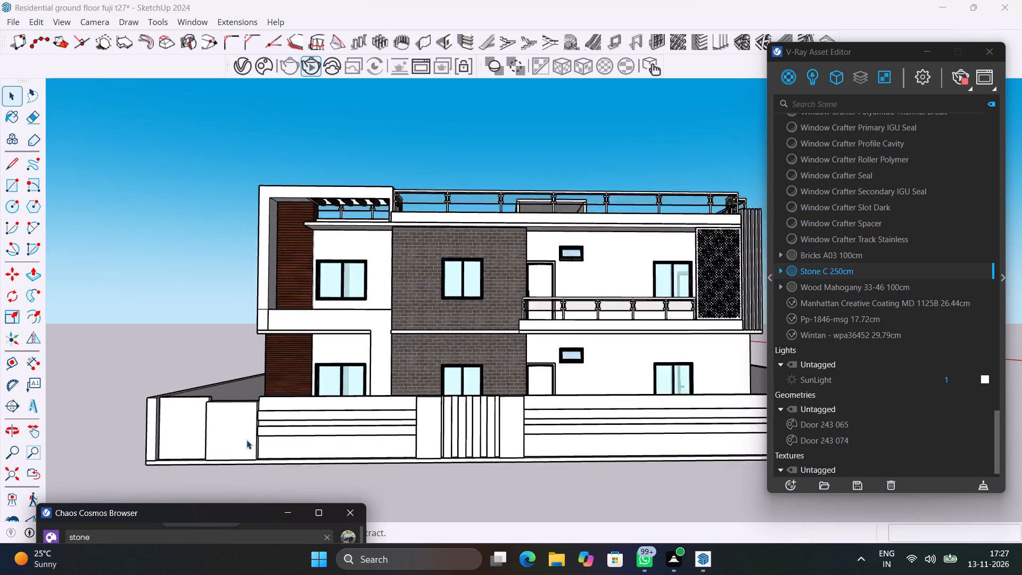
{"action": "scroll", "coordinate": [246, 440], "scroll_direction": "up", "scroll_amount": 4}
{"action": "left_click", "coordinate": [246, 440]}
{"action": "double_click", "coordinate": [246, 440]}
{"action": "left_click", "coordinate": [242, 429]}
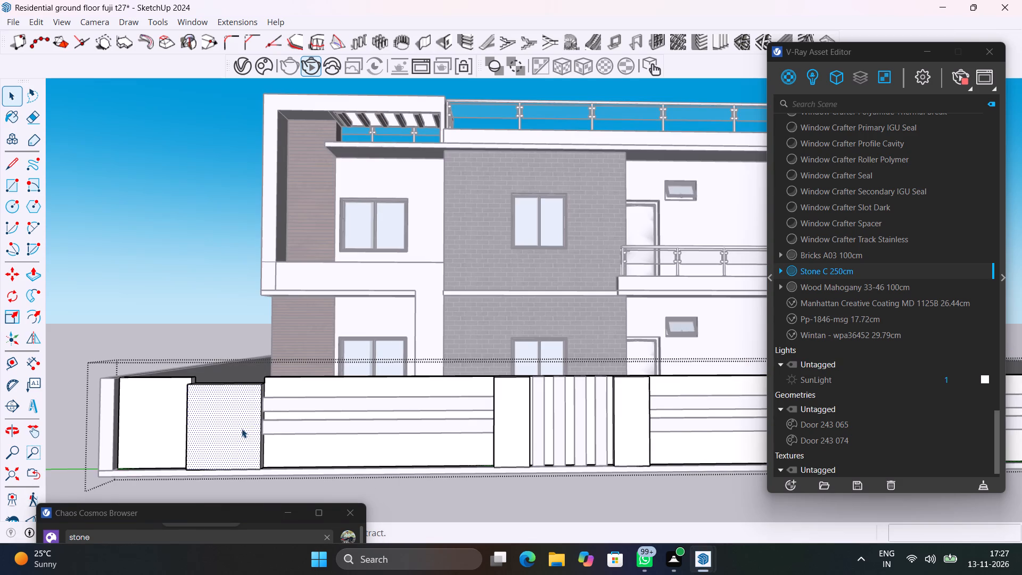
{"action": "middle_click_drag", "start_coordinate": [242, 432], "coordinate": [325, 429]}
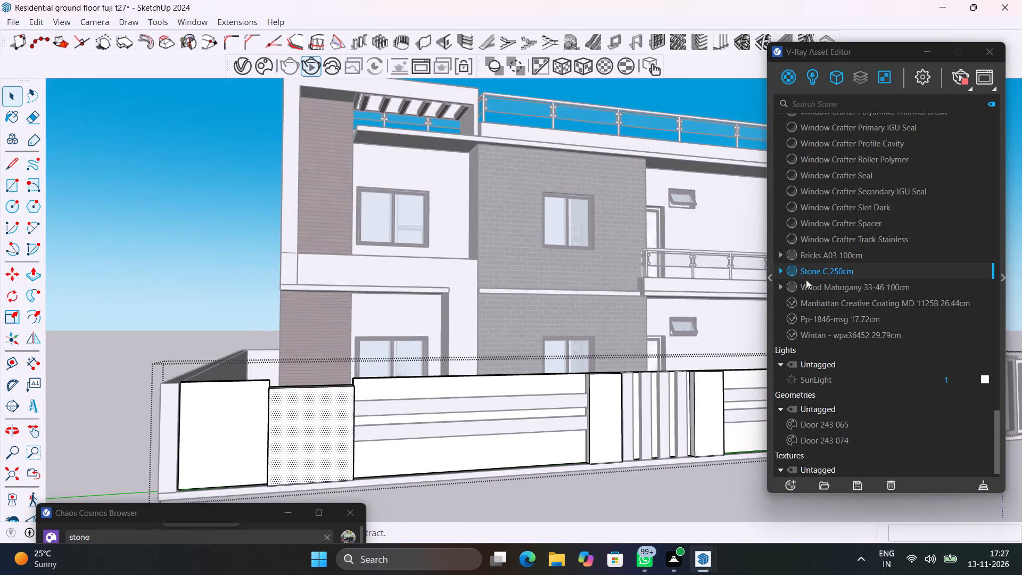
{"action": "right_click", "coordinate": [828, 268]}
{"action": "left_click", "coordinate": [867, 299]}
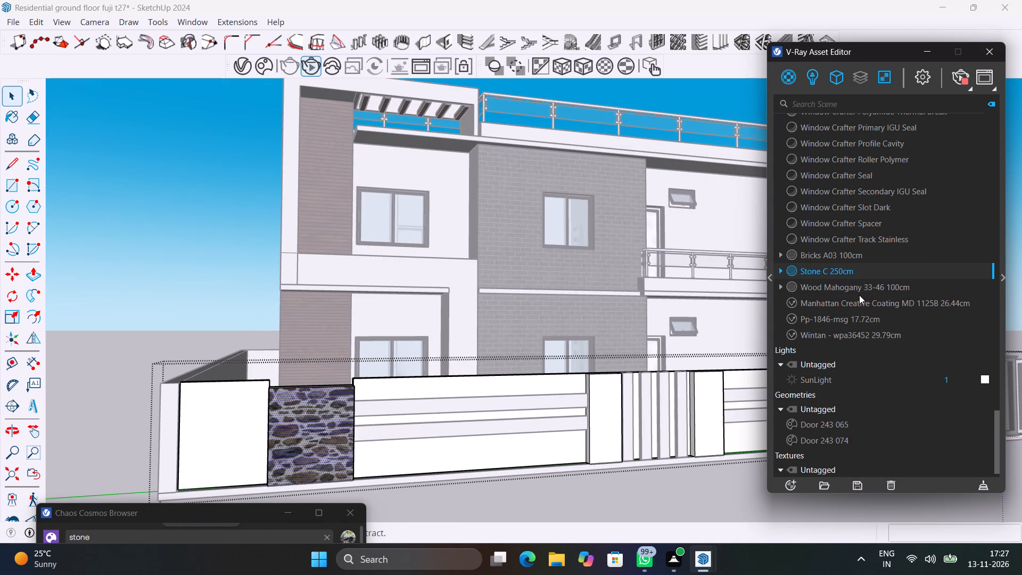
Apply a fitted tri-planar projection to the stone texture on the selected panel and leave the wall group.
{"action": "left_click", "coordinate": [581, 74]}
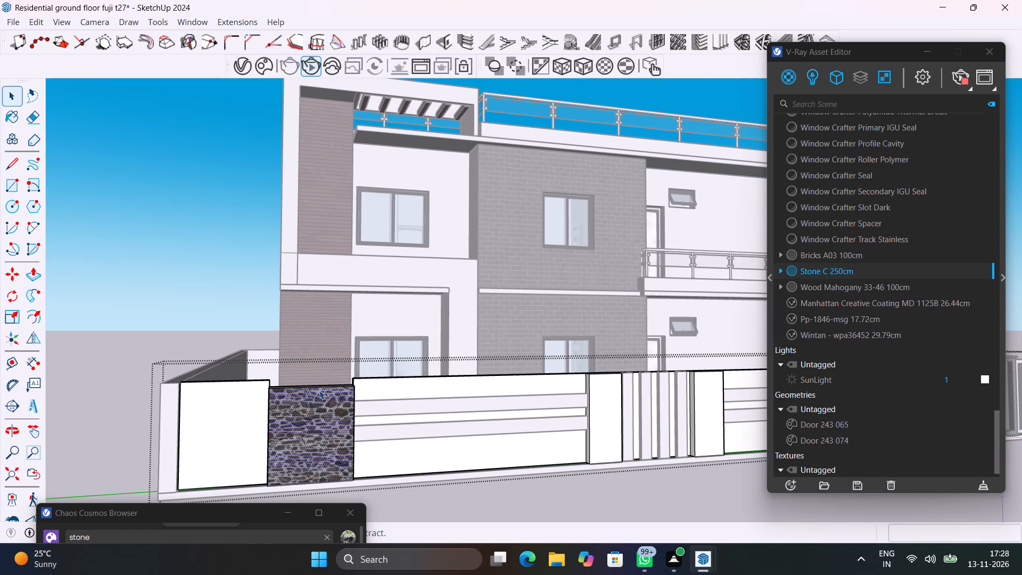
{"action": "middle_click_drag", "start_coordinate": [409, 414], "coordinate": [322, 439]}
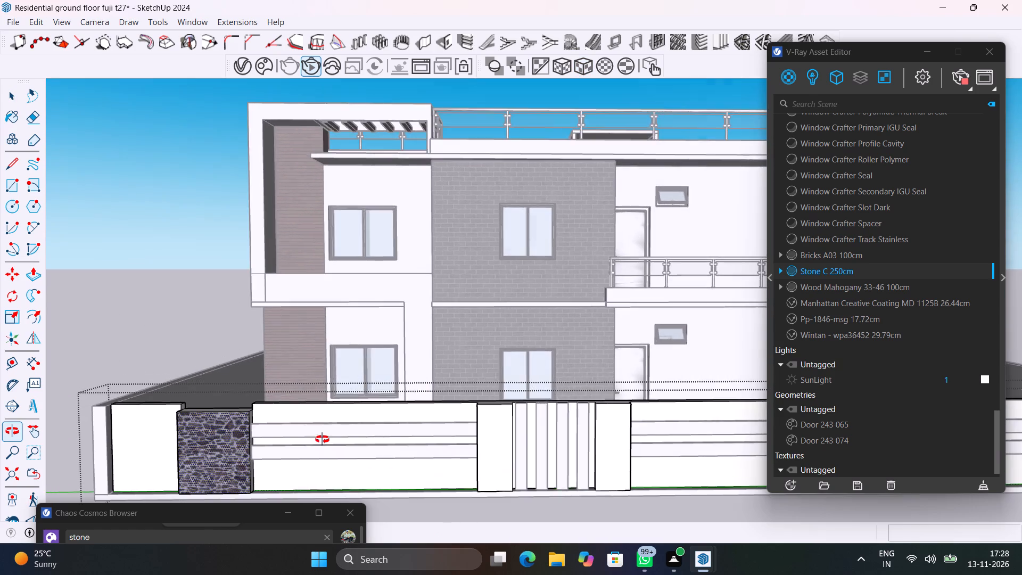
{"action": "middle_click_drag", "start_coordinate": [322, 439], "coordinate": [346, 404]}
{"action": "left_click", "coordinate": [223, 254]}
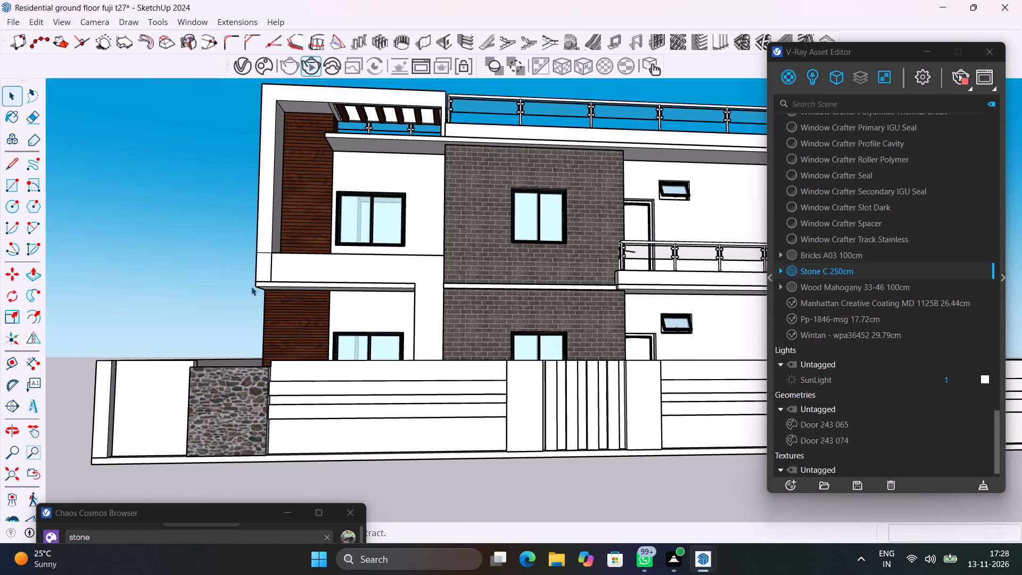
Apply Manhattan Creative Coating MD 1125B 26.44cm to both horizontal bands on the wall section next to the stone panel.
{"action": "scroll", "coordinate": [400, 384], "scroll_direction": "up", "scroll_amount": 5}
{"action": "left_click", "coordinate": [400, 384]}
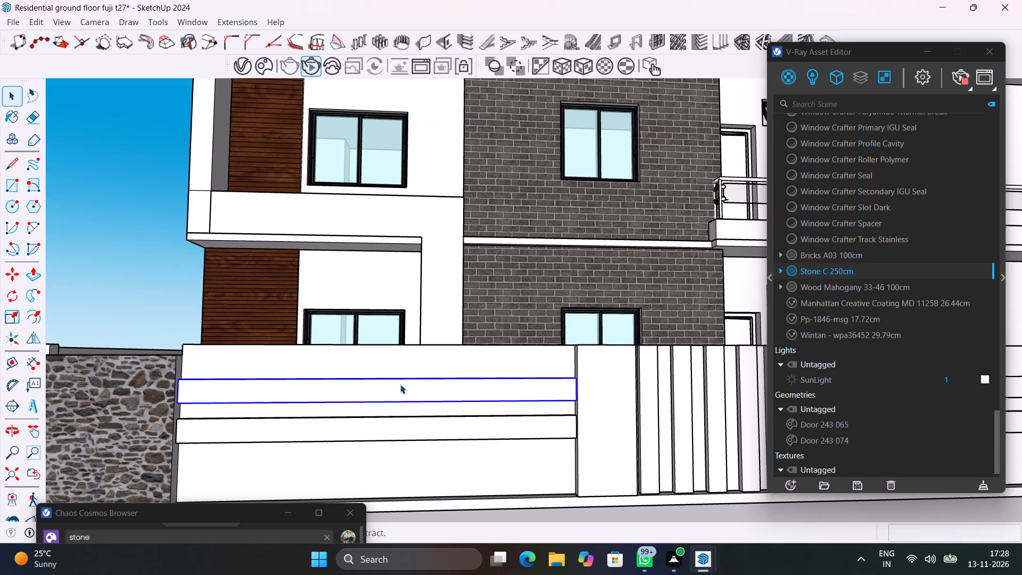
{"action": "right_click", "coordinate": [855, 304]}
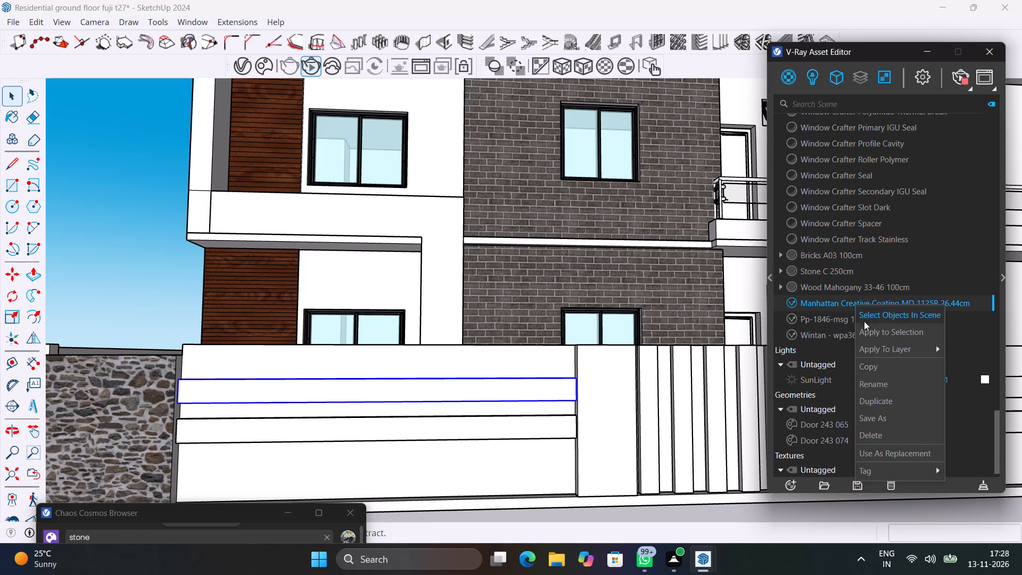
{"action": "left_click", "coordinate": [872, 331]}
{"action": "left_click", "coordinate": [534, 424]}
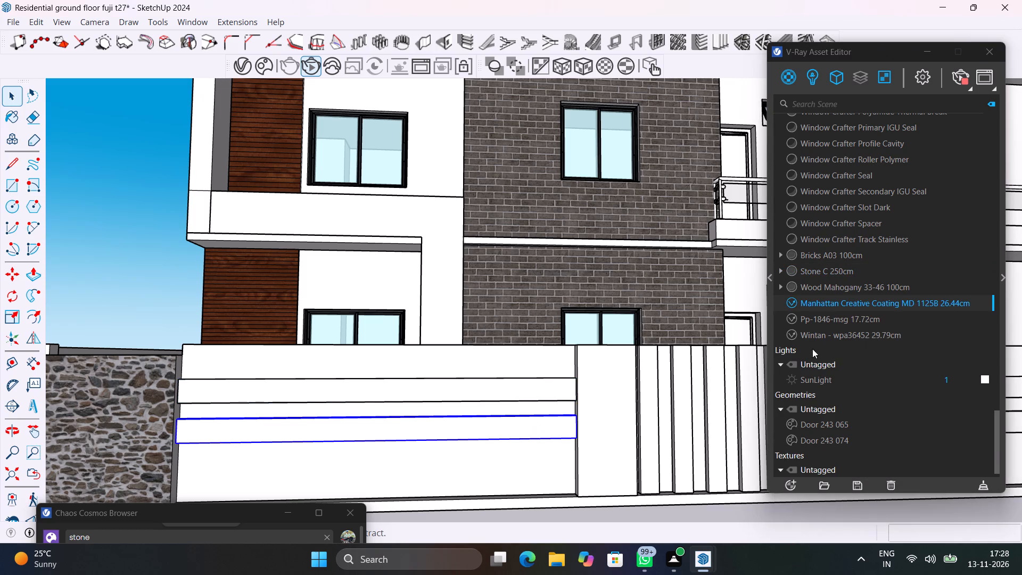
{"action": "right_click", "coordinate": [839, 302]}
{"action": "left_click", "coordinate": [858, 326]}
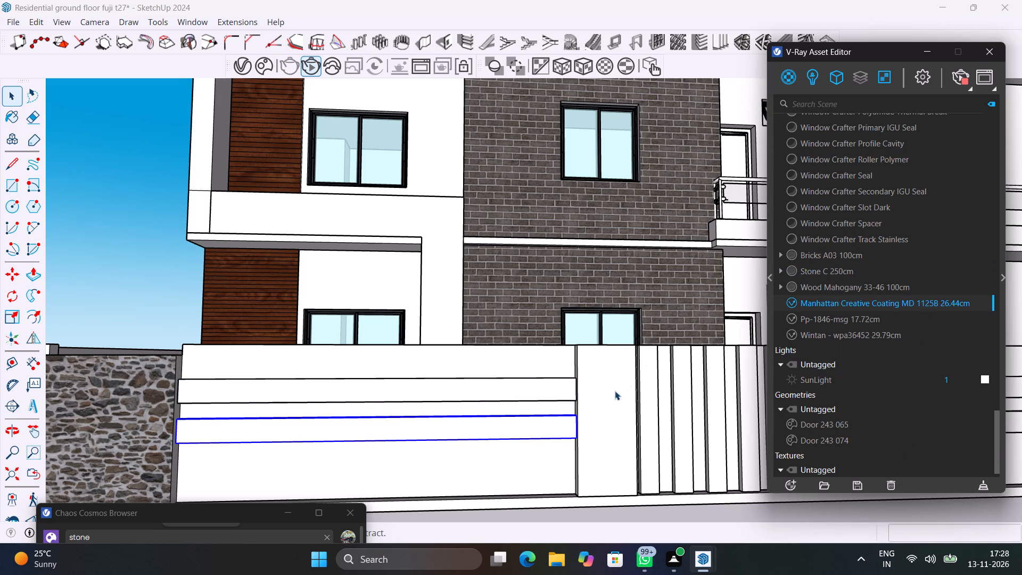
Apply Manhattan Creative Coating MD 1125B 26.44cm to both horizontal bands on the wall section between the slats and the gate.
{"action": "scroll", "coordinate": [607, 400], "scroll_direction": "down", "scroll_amount": 9}
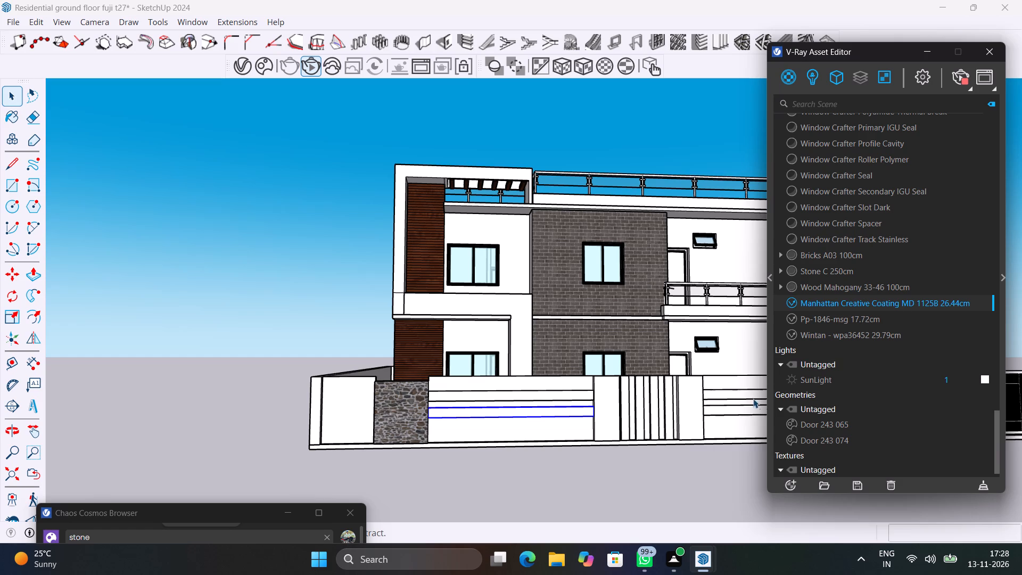
{"action": "scroll", "coordinate": [750, 401], "scroll_direction": "up", "scroll_amount": 9}
{"action": "middle_click_drag", "start_coordinate": [726, 388], "coordinate": [654, 393]}
{"action": "left_click", "coordinate": [654, 393]}
{"action": "right_click", "coordinate": [834, 302]}
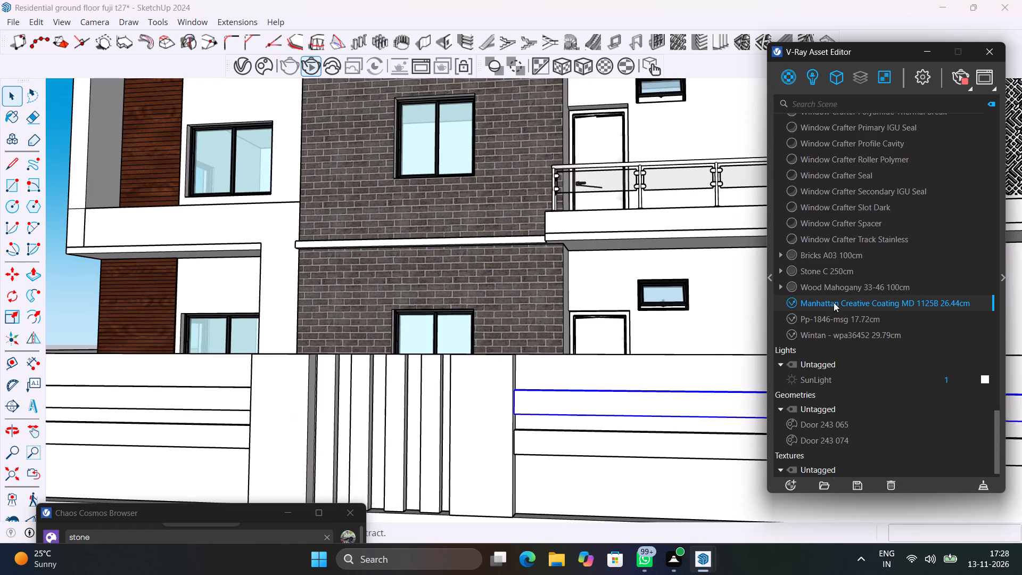
{"action": "left_click", "coordinate": [854, 325]}
{"action": "left_click", "coordinate": [677, 441]}
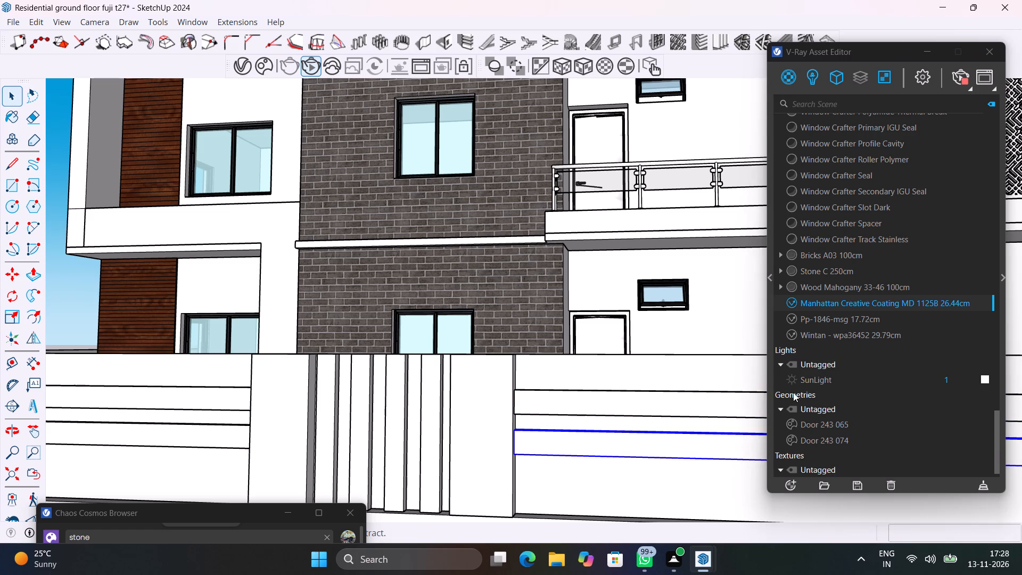
{"action": "right_click", "coordinate": [899, 306]}
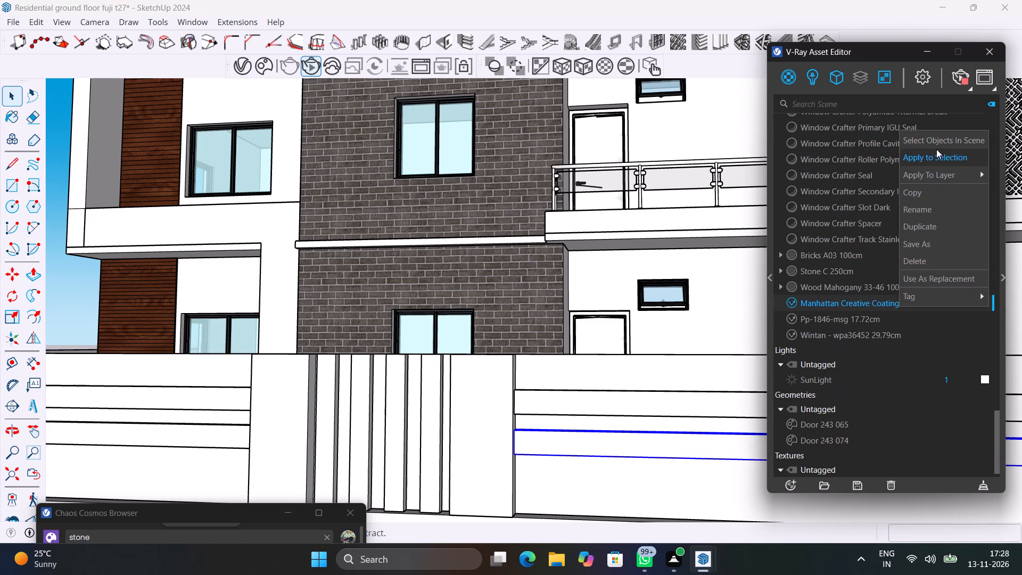
{"action": "left_click", "coordinate": [939, 151]}
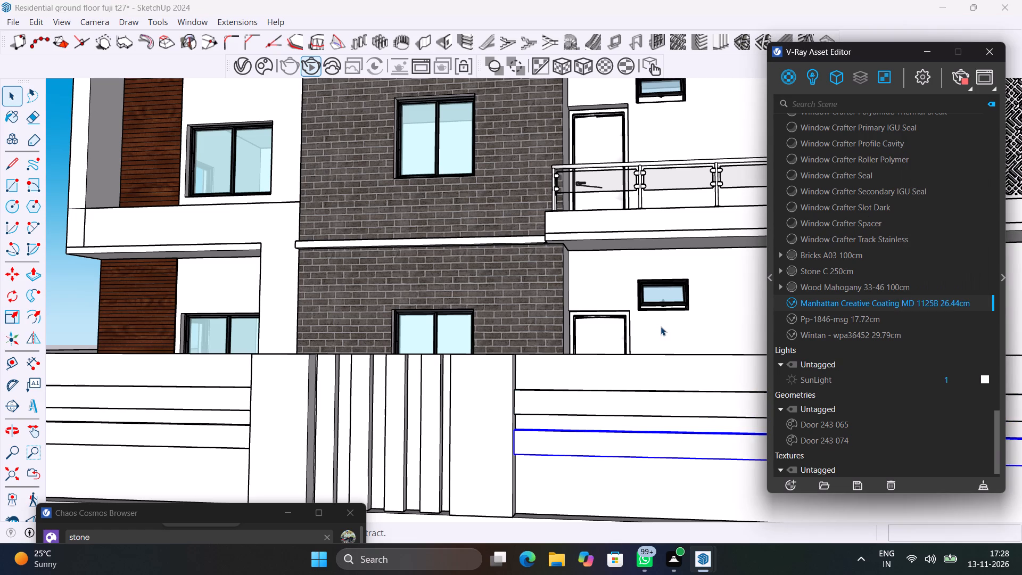
{"action": "scroll", "coordinate": [661, 326], "scroll_direction": "down", "scroll_amount": 11}
{"action": "middle_click_drag", "start_coordinate": [601, 416], "coordinate": [640, 448]}
{"action": "left_click", "coordinate": [623, 452]}
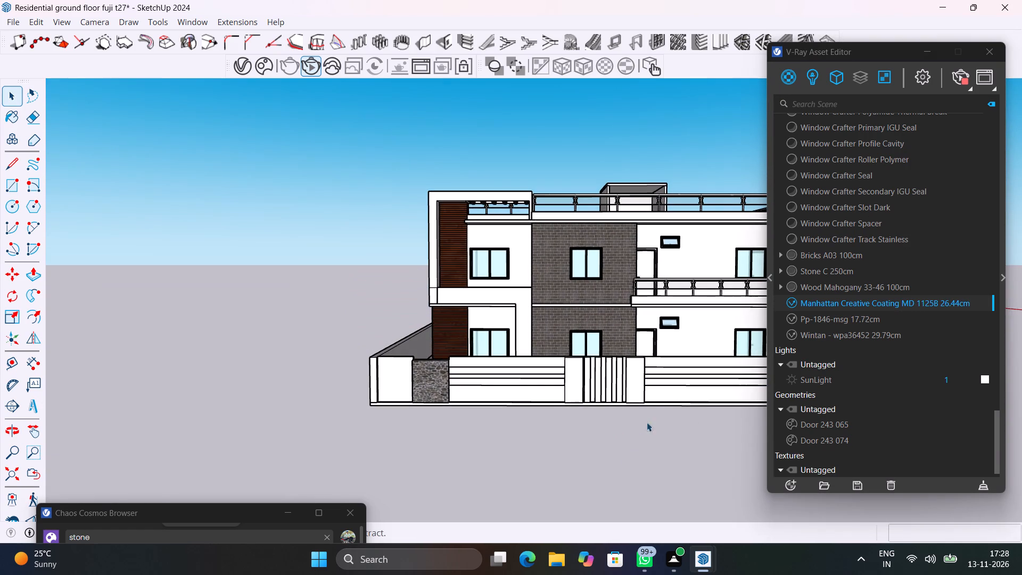
Restart the interactive V-Ray render to check the front elevation, stop it and close the frame buffer.
{"action": "middle_click_drag", "start_coordinate": [672, 395], "coordinate": [480, 393], "text": "shift"}
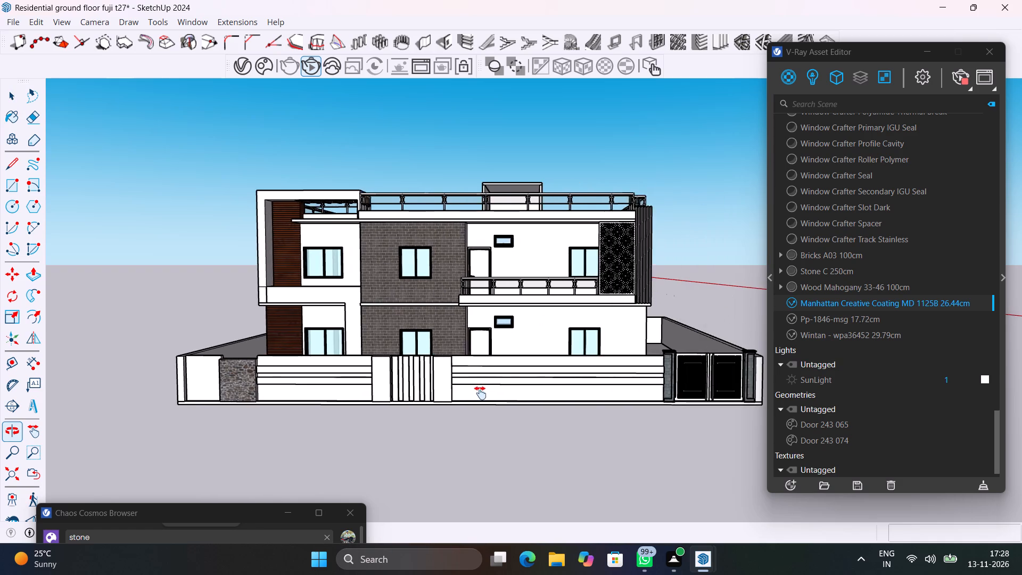
{"action": "middle_click_drag", "start_coordinate": [480, 393], "coordinate": [494, 399], "text": "shift"}
{"action": "left_click", "coordinate": [967, 83]}
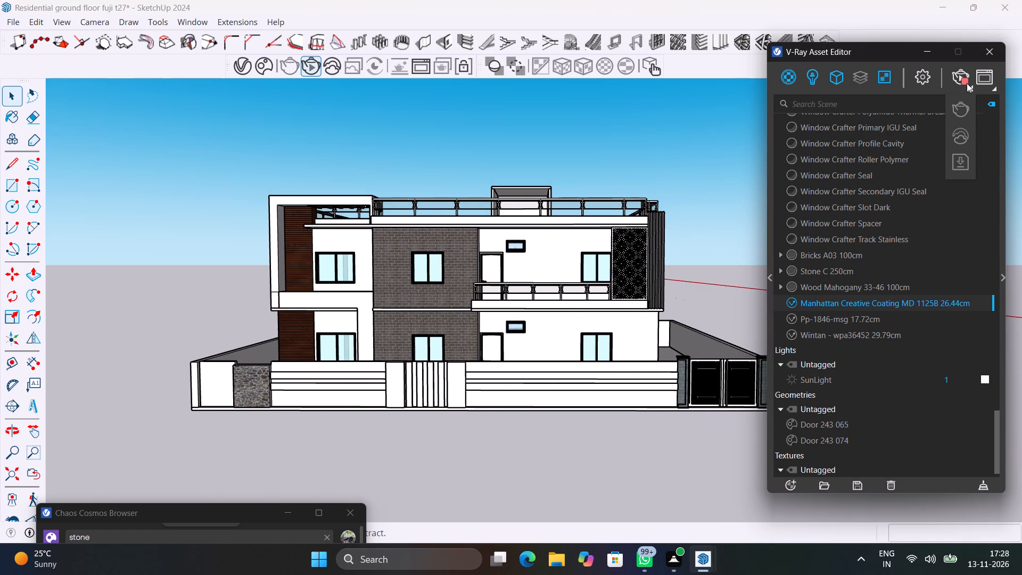
{"action": "double_click", "coordinate": [965, 80]}
{"action": "left_click", "coordinate": [962, 73]}
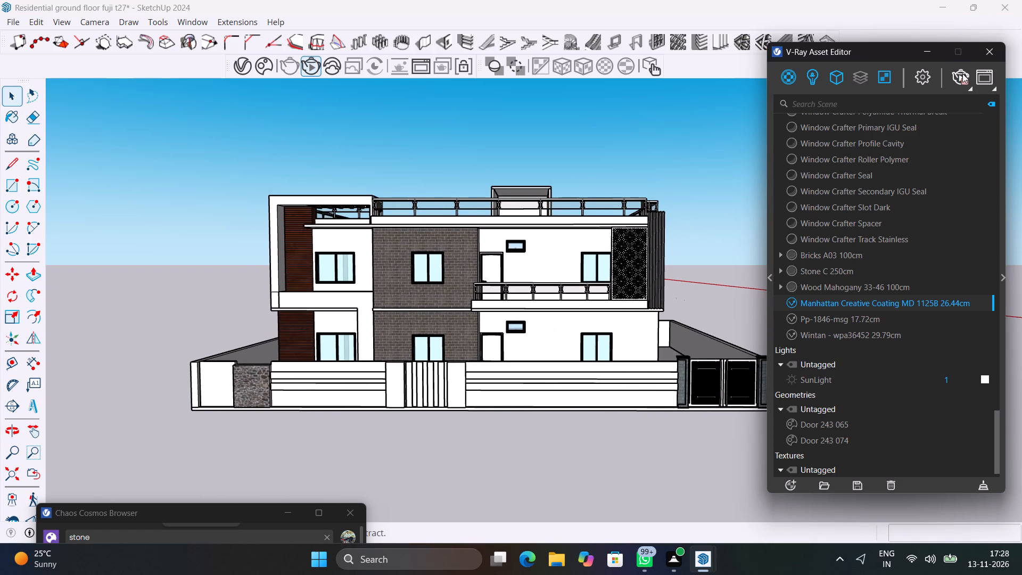
{"action": "left_click", "coordinate": [962, 73]}
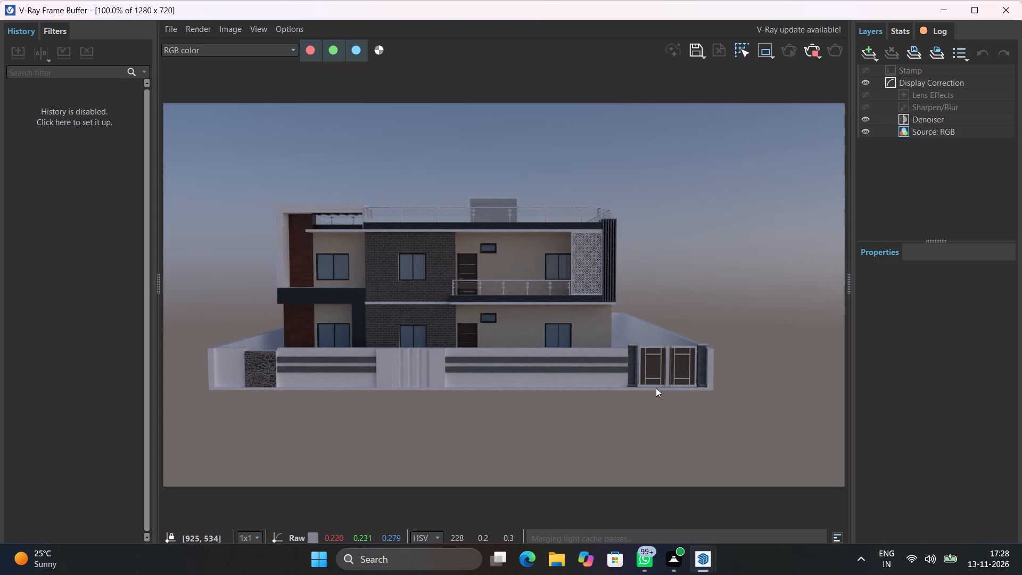
{"action": "left_click", "coordinate": [817, 51]}
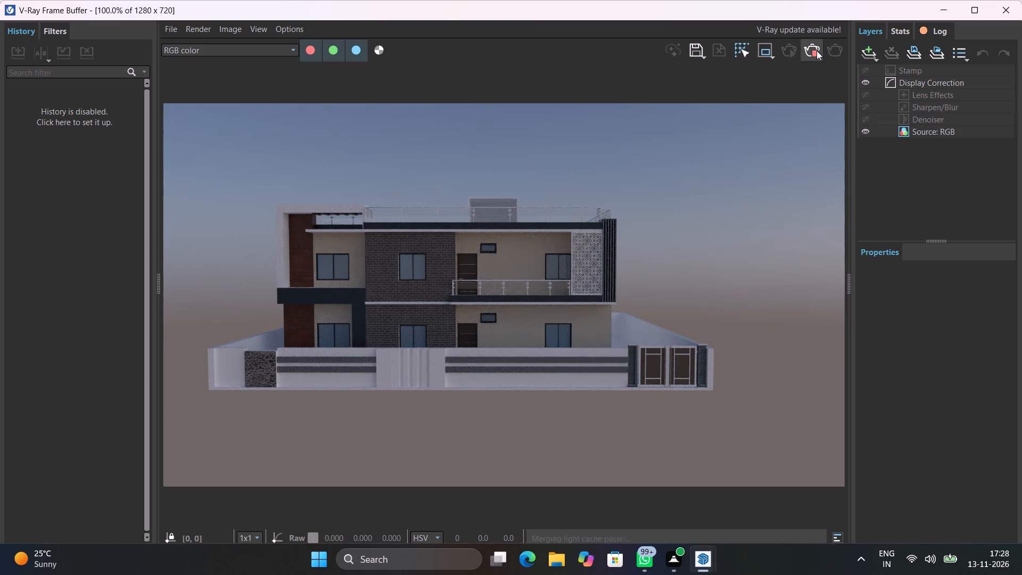
{"action": "left_click", "coordinate": [1016, 11]}
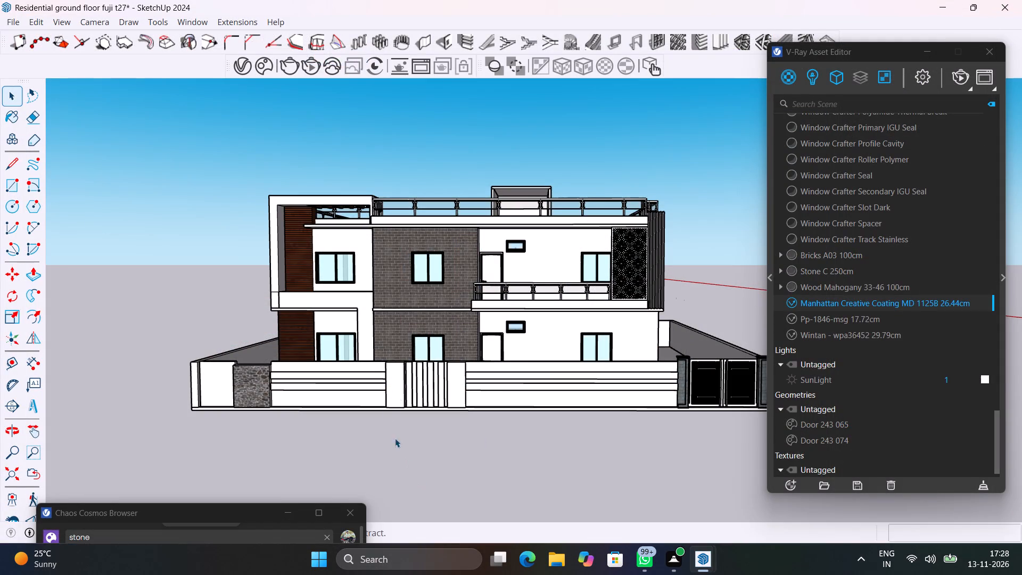
Inside the compound wall group, copy the bottom edge of the pier beside the vertical slats 5' up to its top.
{"action": "left_click_drag", "start_coordinate": [260, 507], "coordinate": [246, 310]}
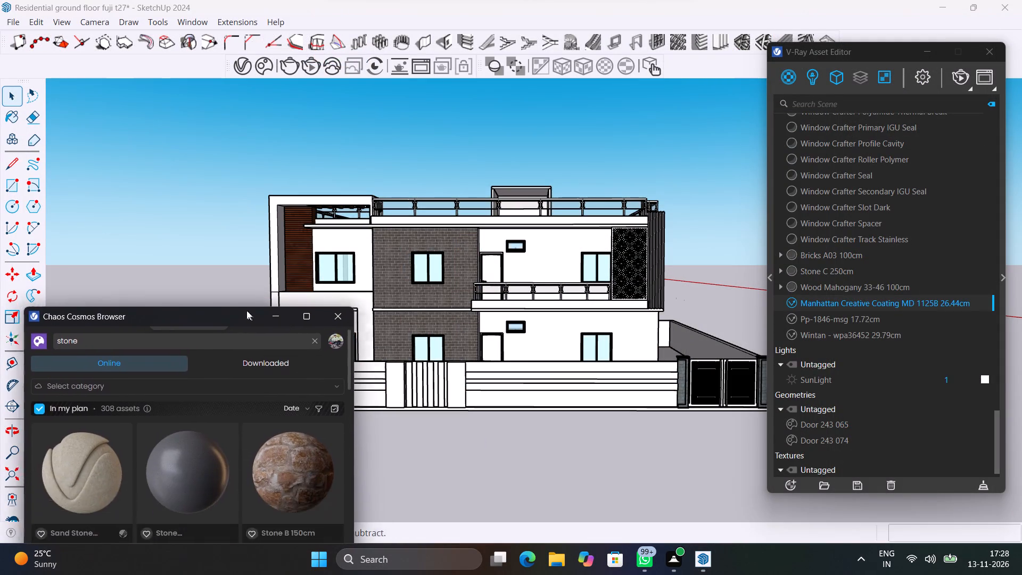
{"action": "left_click_drag", "start_coordinate": [246, 310], "coordinate": [167, 359]}
{"action": "scroll", "coordinate": [411, 377], "scroll_direction": "up", "scroll_amount": 13}
{"action": "middle_click_drag", "start_coordinate": [439, 402], "coordinate": [440, 402]}
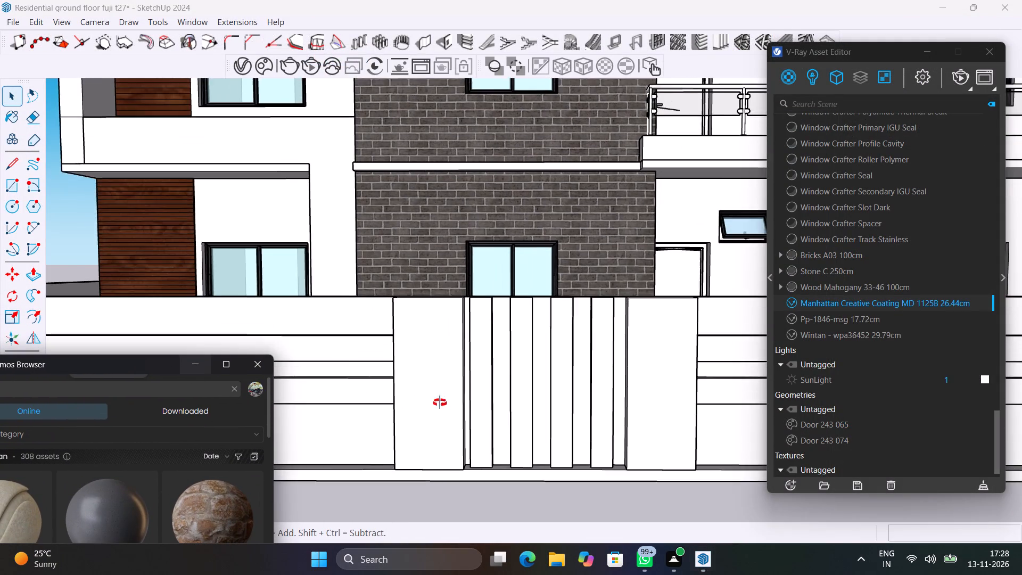
{"action": "middle_click_drag", "start_coordinate": [440, 402], "coordinate": [416, 383]}
{"action": "left_click", "coordinate": [581, 364]}
{"action": "double_click", "coordinate": [581, 364]}
{"action": "left_click", "coordinate": [581, 377]}
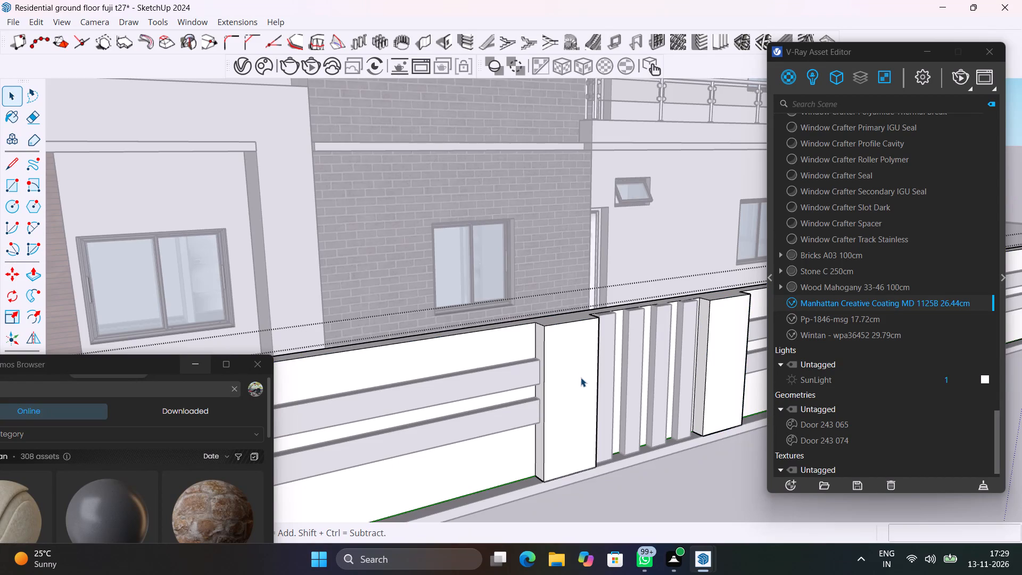
{"action": "scroll", "coordinate": [580, 384], "scroll_direction": "down", "scroll_amount": 4}
{"action": "scroll", "coordinate": [571, 447], "scroll_direction": "up", "scroll_amount": 8}
{"action": "left_click", "coordinate": [571, 447]}
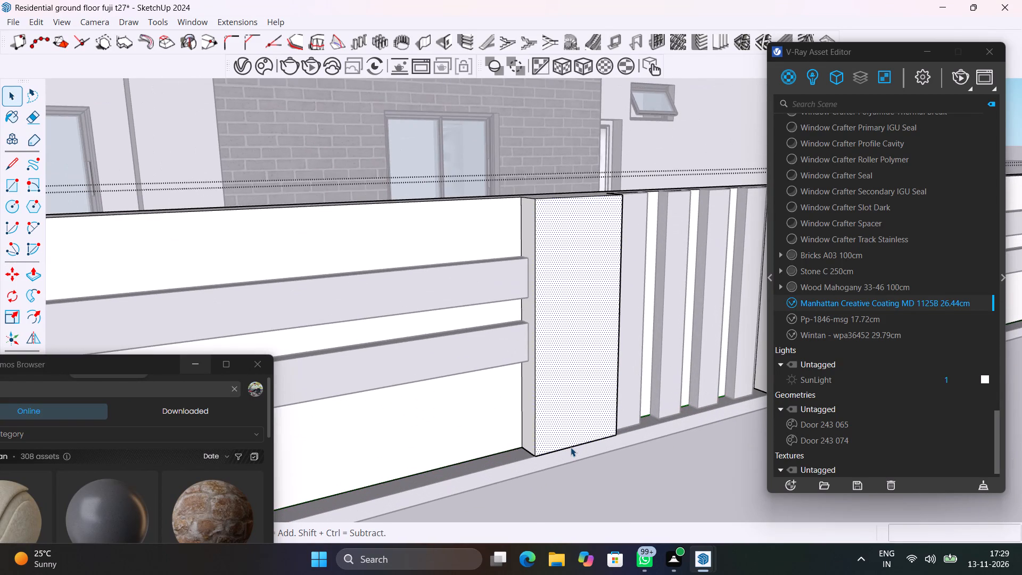
{"action": "key", "text": "m"}
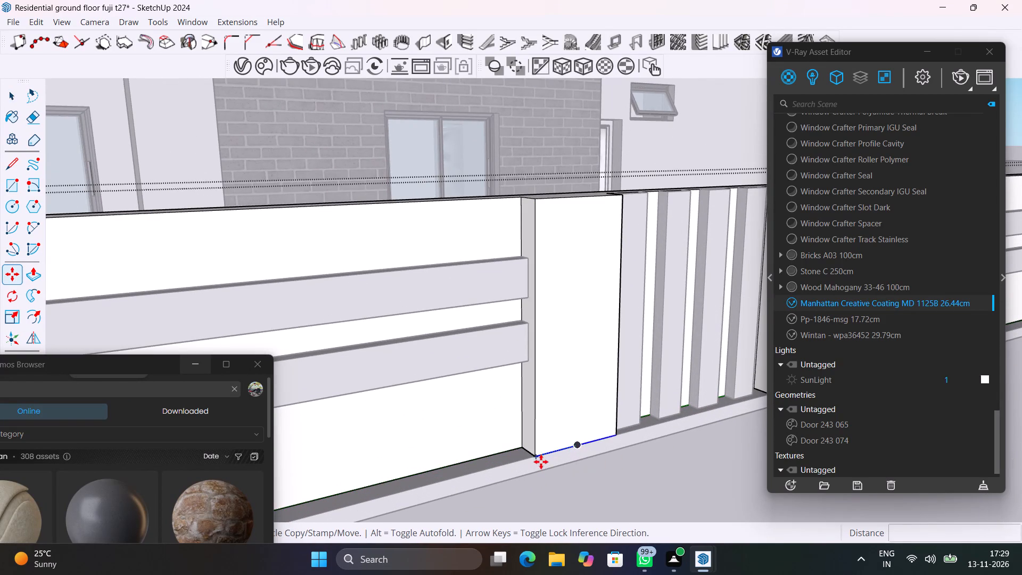
{"action": "left_click", "coordinate": [536, 455]}
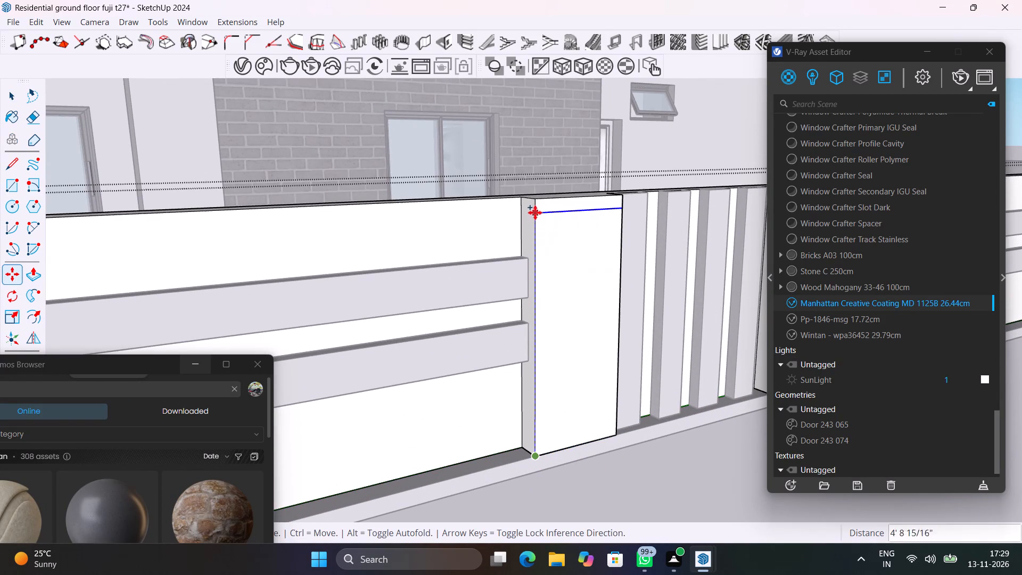
{"action": "left_click", "coordinate": [536, 202]}
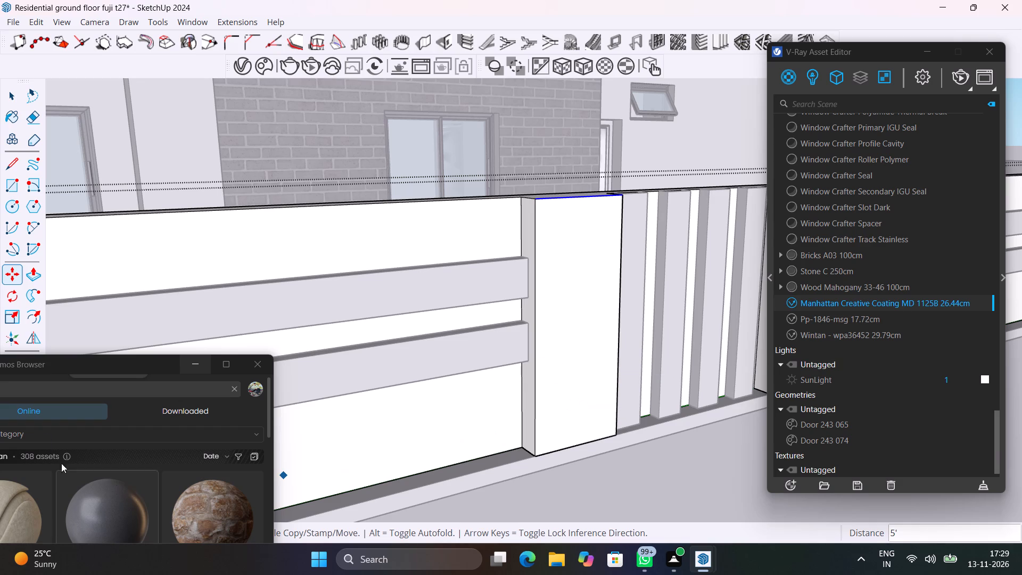
Examine the Chaos Cosmos stone results for another material suited to the compound wall.
{"action": "left_click_drag", "start_coordinate": [106, 369], "coordinate": [202, 93]}
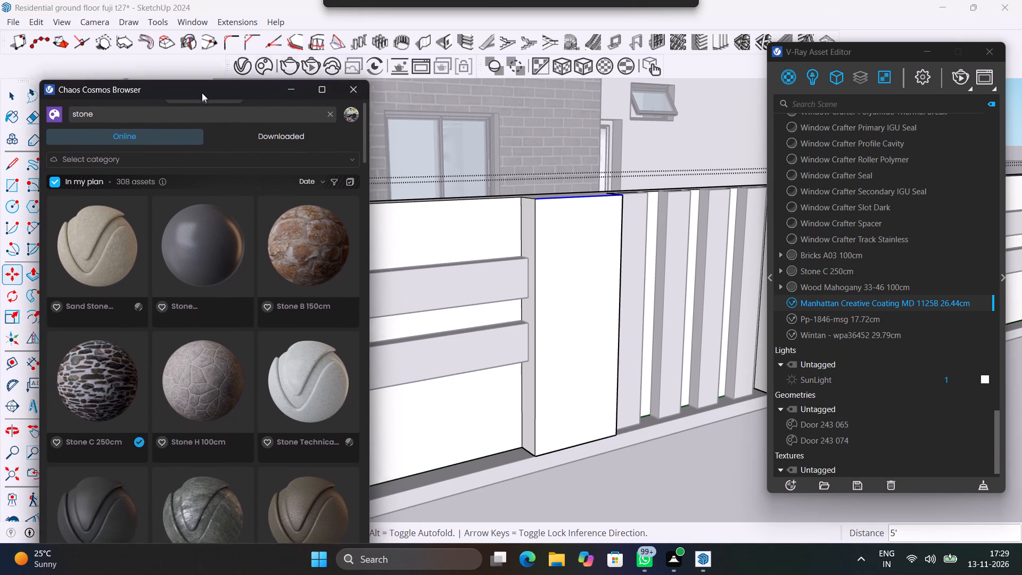
{"action": "left_click_drag", "start_coordinate": [202, 93], "coordinate": [189, 44]}
{"action": "scroll", "coordinate": [251, 196], "scroll_direction": "down", "scroll_amount": 6}
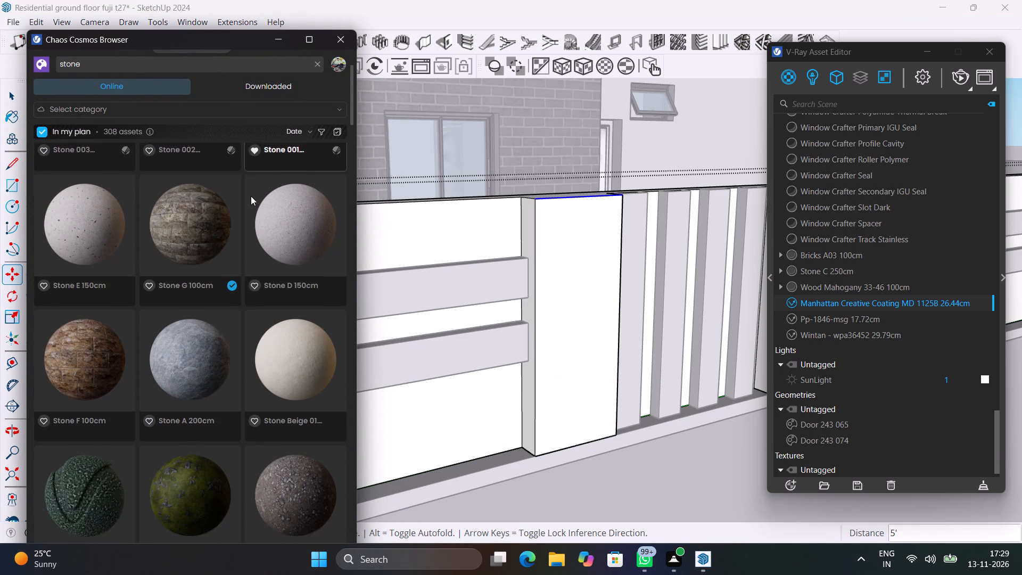
{"action": "scroll", "coordinate": [251, 196], "scroll_direction": "down", "scroll_amount": 4}
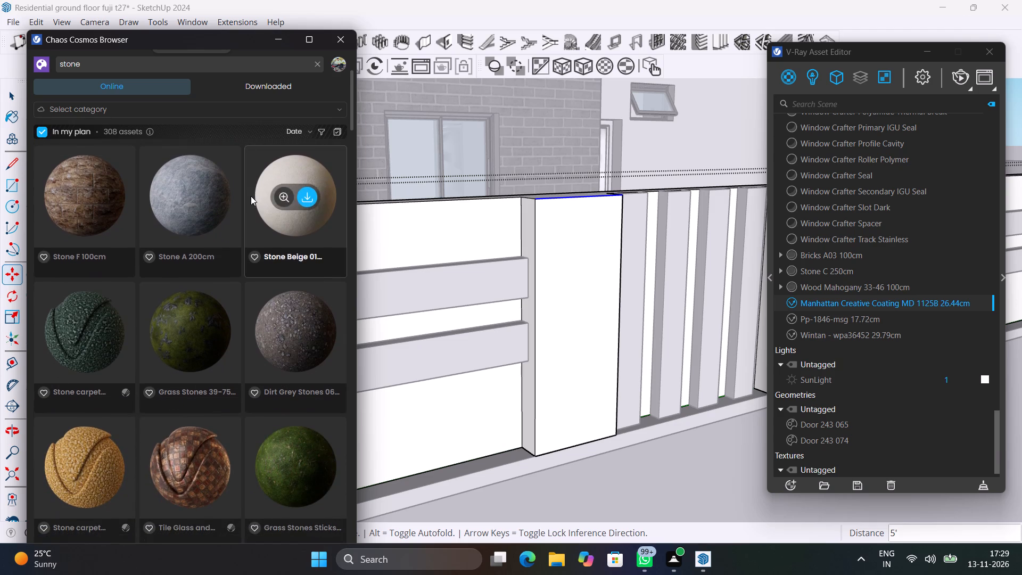
{"action": "scroll", "coordinate": [251, 196], "scroll_direction": "down", "scroll_amount": 7}
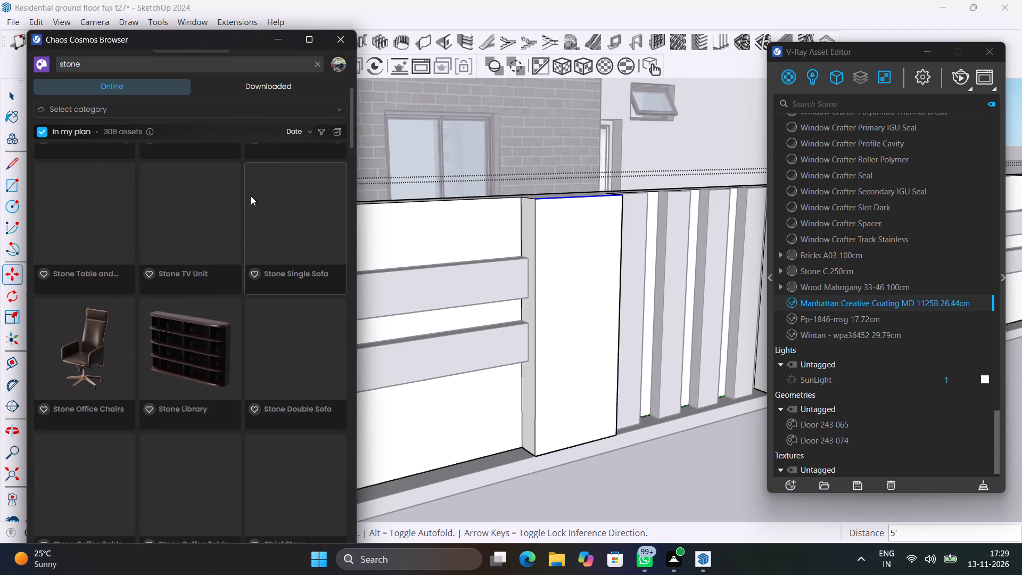
{"action": "scroll", "coordinate": [251, 196], "scroll_direction": "down", "scroll_amount": 16}
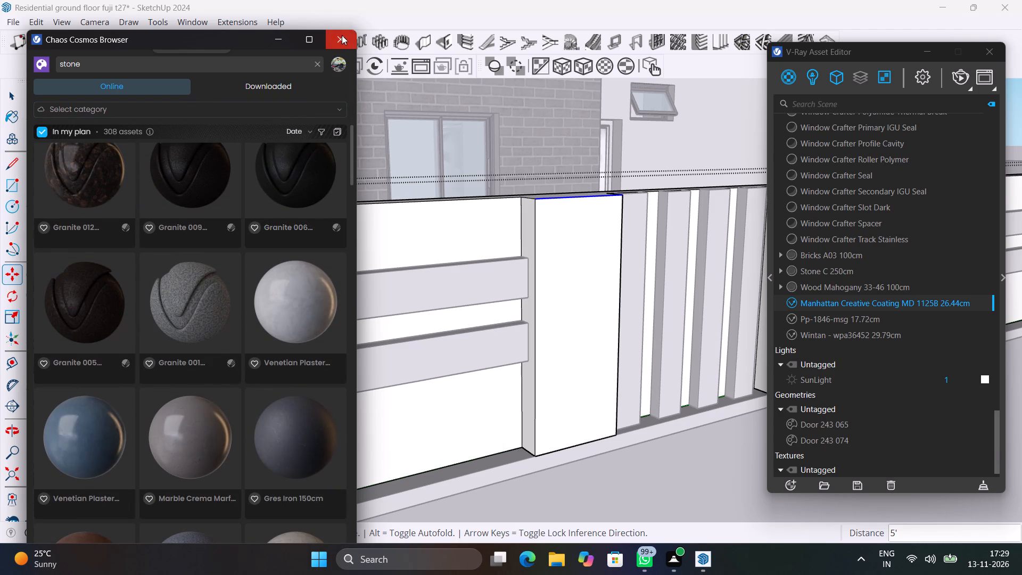
Close the Chaos Cosmos browser, exit the compound wall group and open the Brick, Cladding and Siding material collection.
{"action": "left_click", "coordinate": [342, 34]}
{"action": "key", "text": "b"}
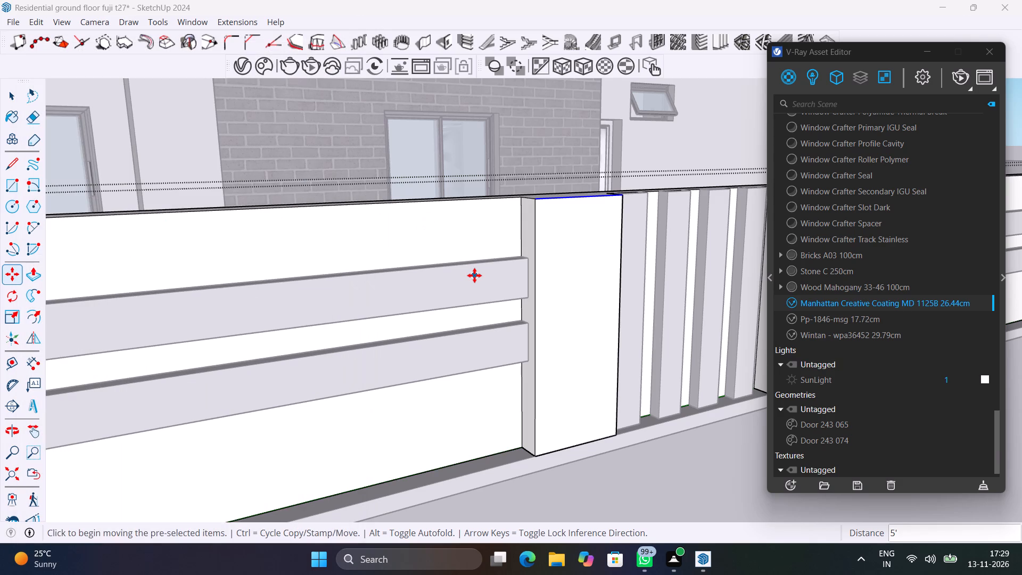
{"action": "key", "text": "space"}
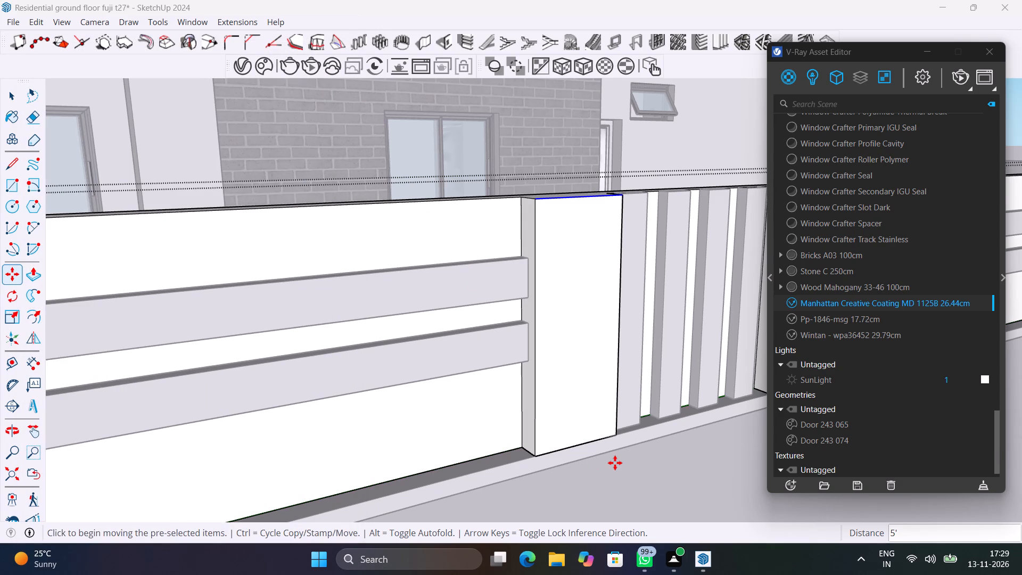
{"action": "left_click", "coordinate": [615, 463]}
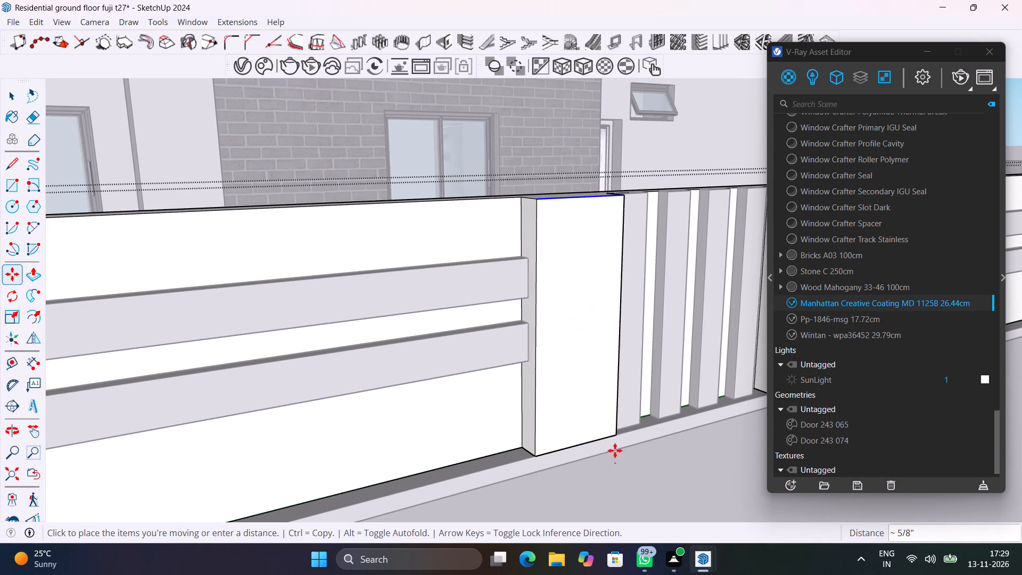
{"action": "key", "text": "Escape"}
{"action": "key", "text": "space"}
{"action": "type", "text": "V"}
{"action": "key", "text": "space"}
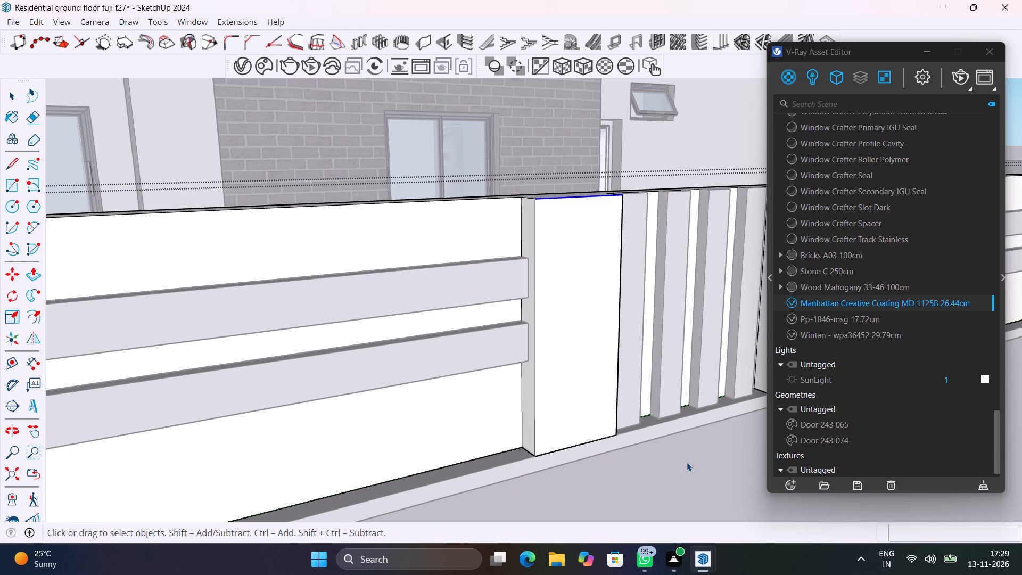
{"action": "double_click", "coordinate": [687, 462]}
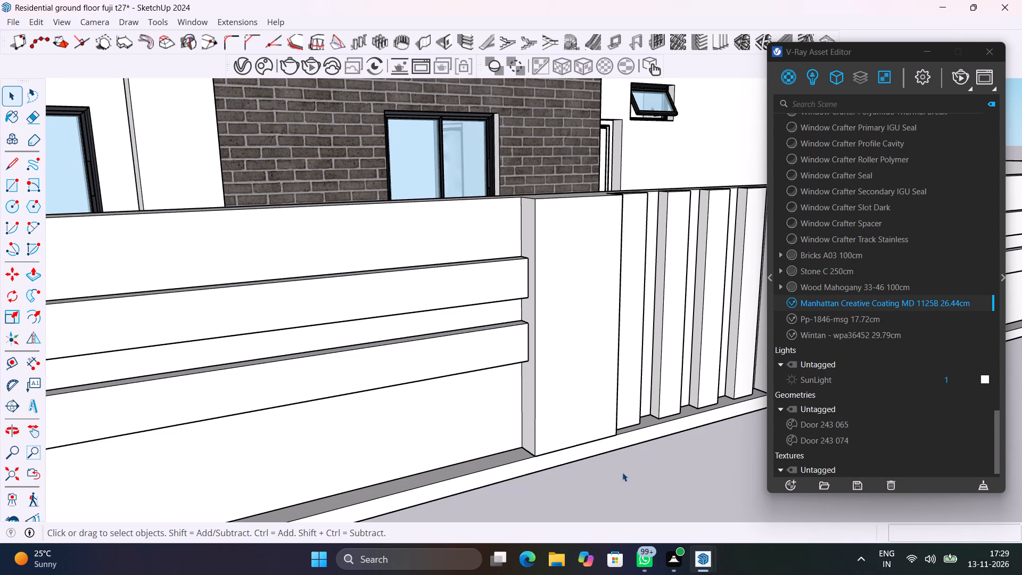
{"action": "key", "text": "b"}
{"action": "scroll", "coordinate": [504, 376], "scroll_direction": "down", "scroll_amount": 4}
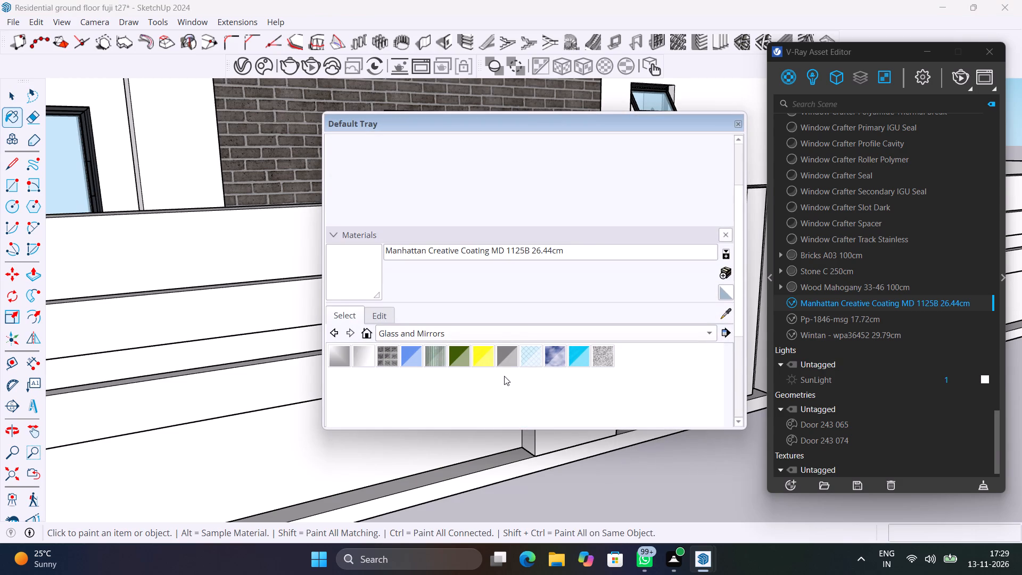
{"action": "left_click", "coordinate": [711, 331]}
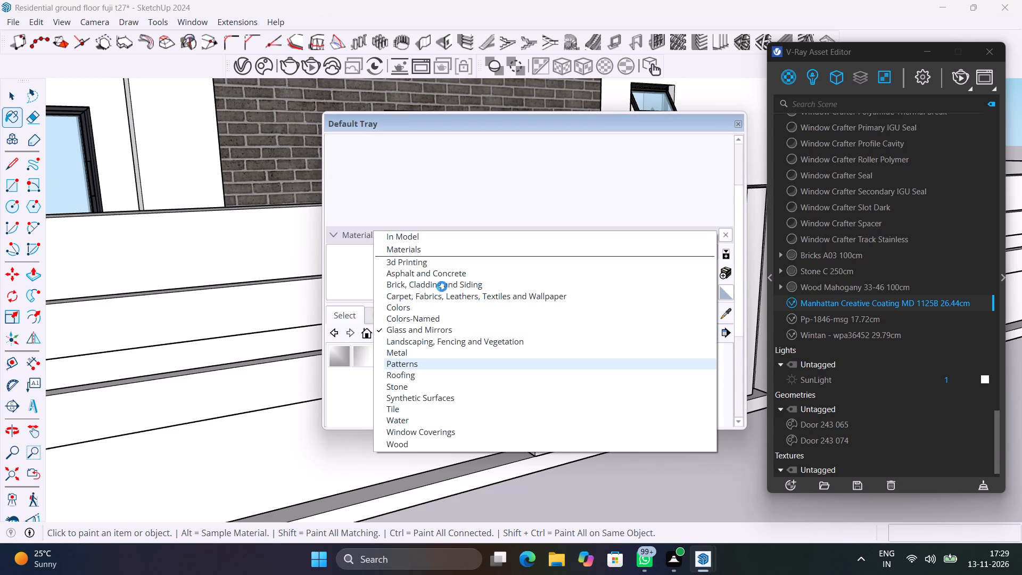
{"action": "left_click", "coordinate": [455, 279]}
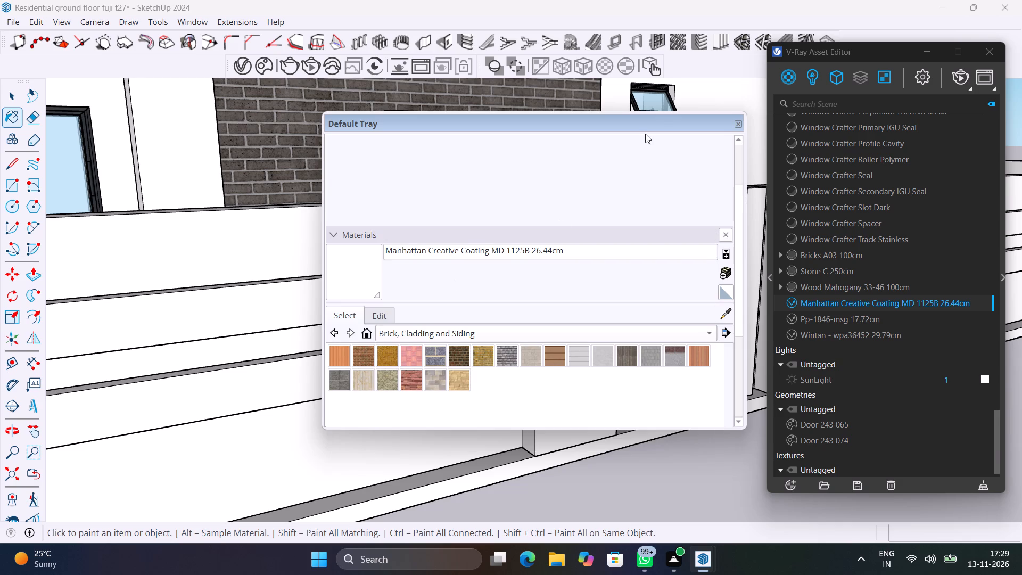
{"action": "left_click_drag", "start_coordinate": [658, 119], "coordinate": [309, 217]}
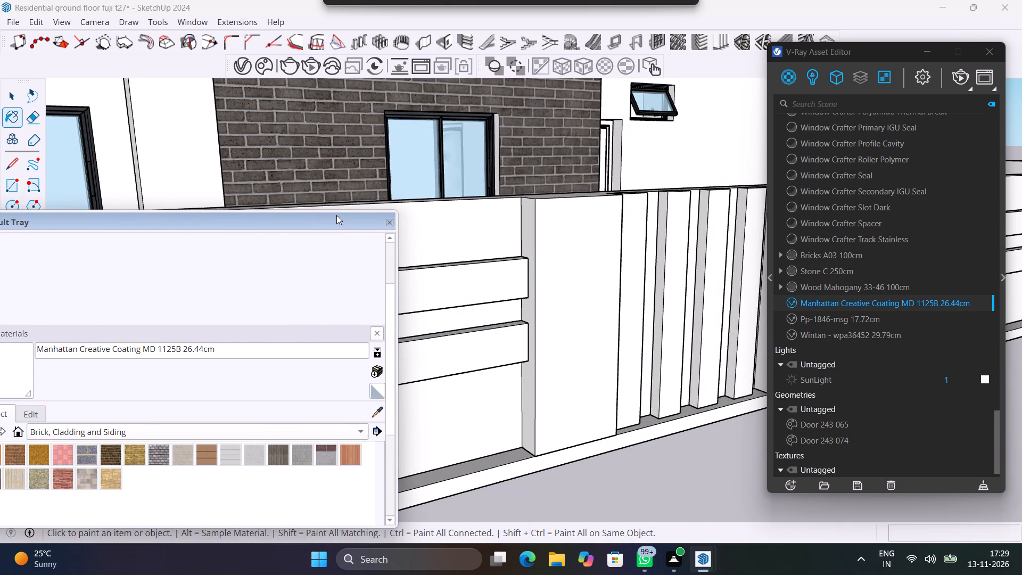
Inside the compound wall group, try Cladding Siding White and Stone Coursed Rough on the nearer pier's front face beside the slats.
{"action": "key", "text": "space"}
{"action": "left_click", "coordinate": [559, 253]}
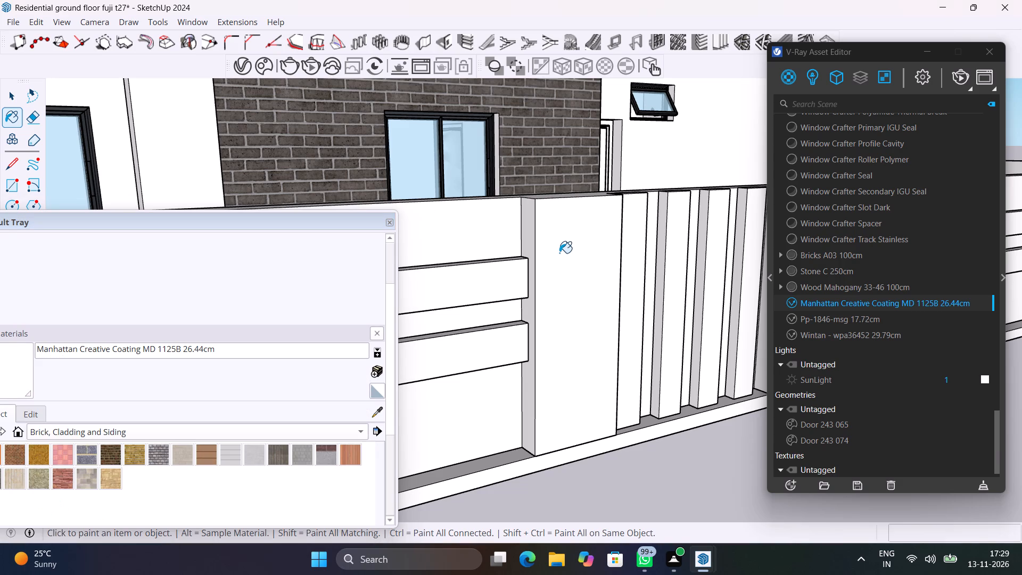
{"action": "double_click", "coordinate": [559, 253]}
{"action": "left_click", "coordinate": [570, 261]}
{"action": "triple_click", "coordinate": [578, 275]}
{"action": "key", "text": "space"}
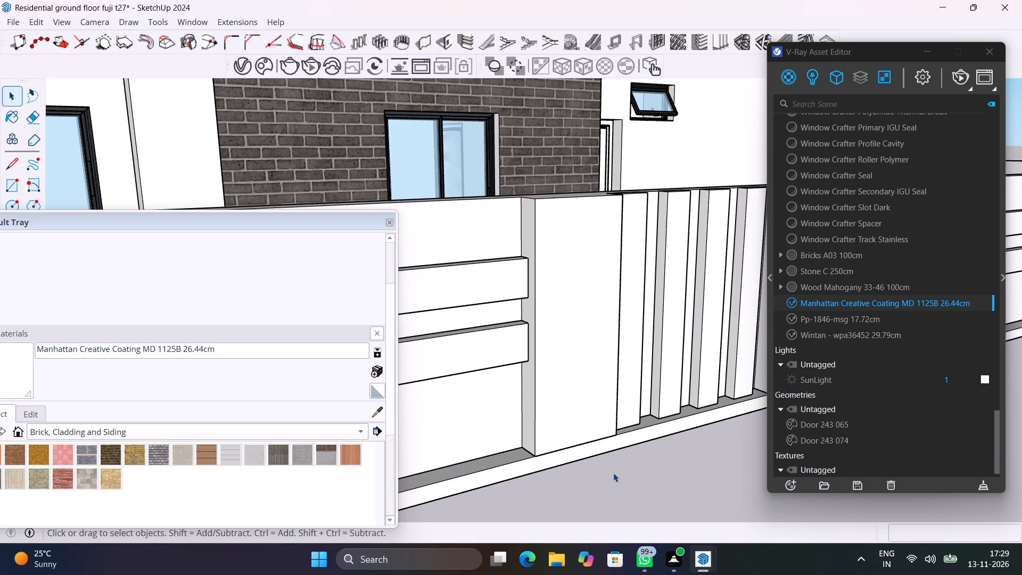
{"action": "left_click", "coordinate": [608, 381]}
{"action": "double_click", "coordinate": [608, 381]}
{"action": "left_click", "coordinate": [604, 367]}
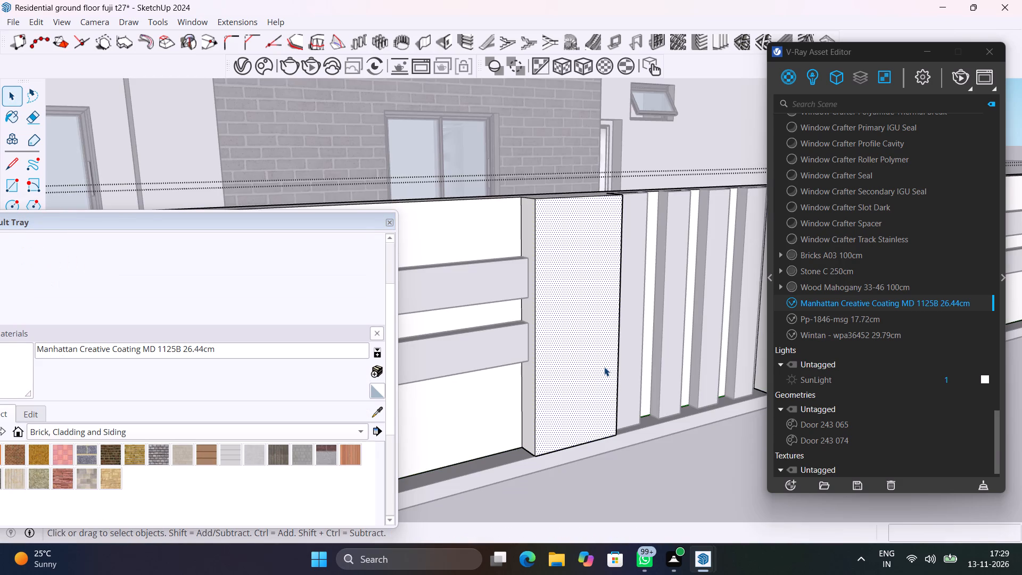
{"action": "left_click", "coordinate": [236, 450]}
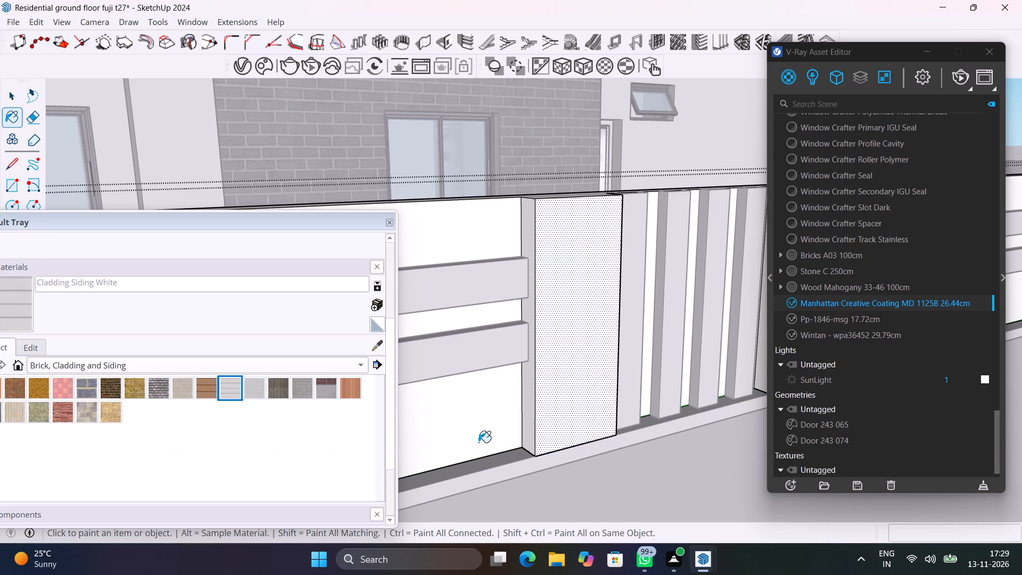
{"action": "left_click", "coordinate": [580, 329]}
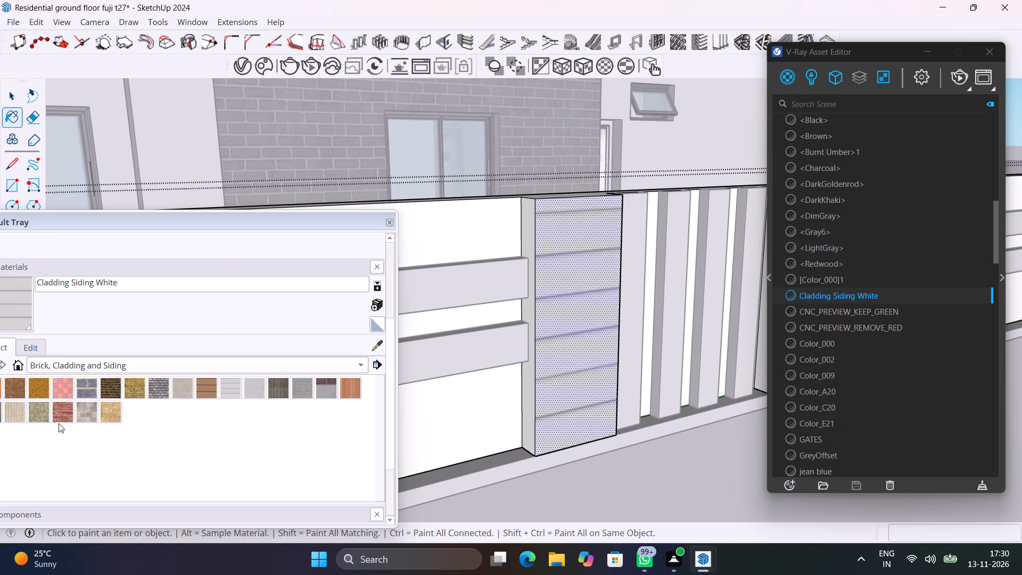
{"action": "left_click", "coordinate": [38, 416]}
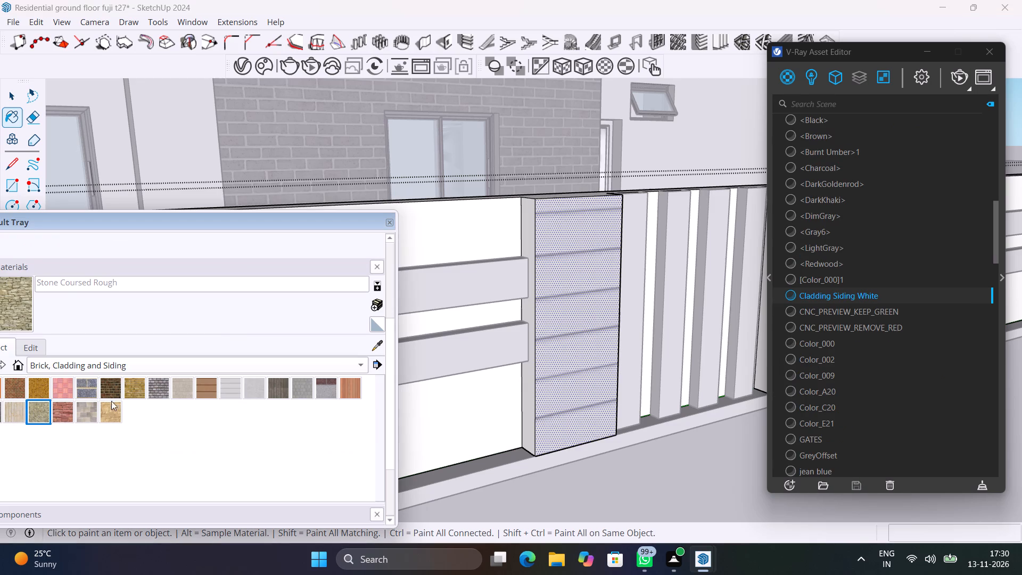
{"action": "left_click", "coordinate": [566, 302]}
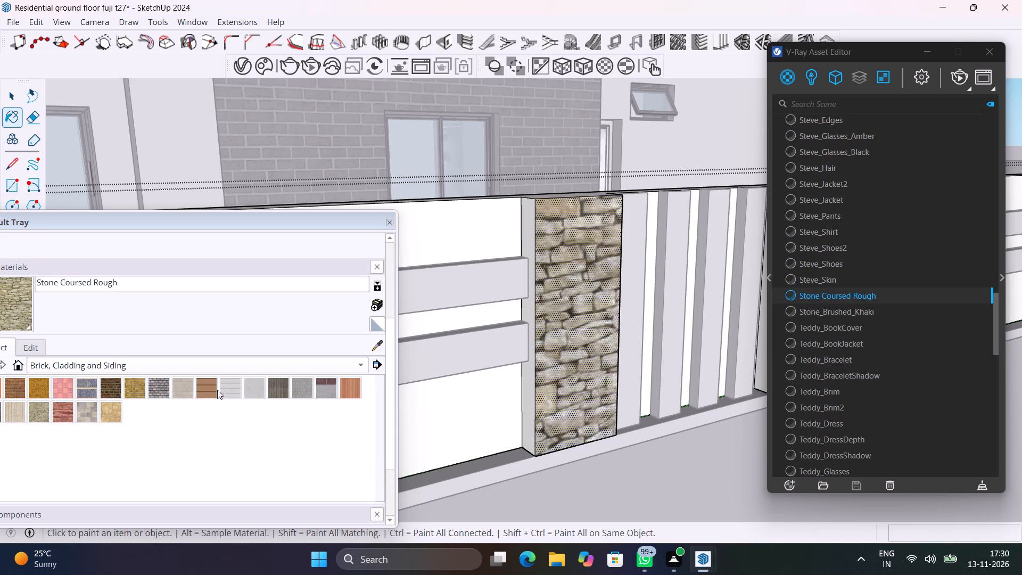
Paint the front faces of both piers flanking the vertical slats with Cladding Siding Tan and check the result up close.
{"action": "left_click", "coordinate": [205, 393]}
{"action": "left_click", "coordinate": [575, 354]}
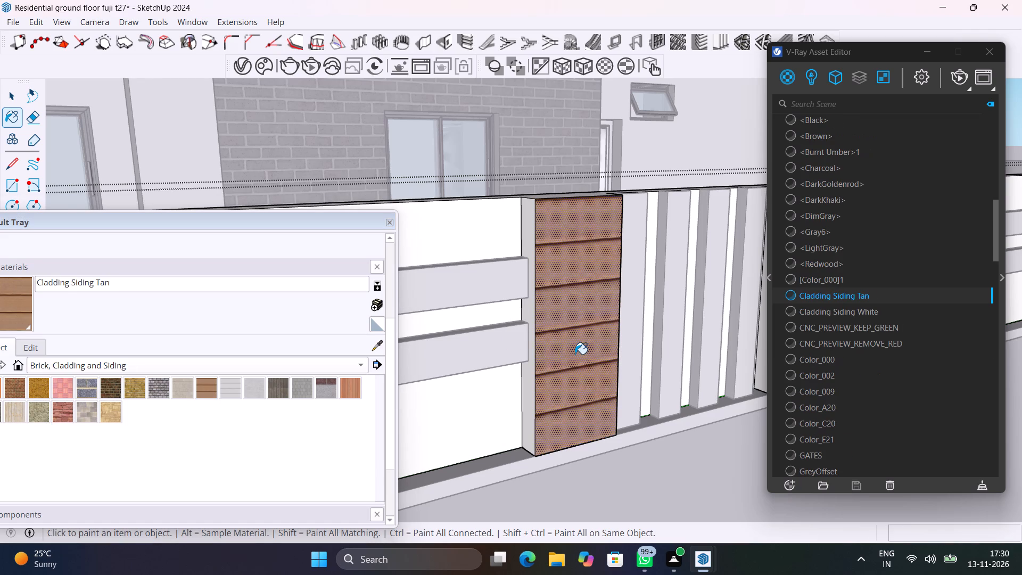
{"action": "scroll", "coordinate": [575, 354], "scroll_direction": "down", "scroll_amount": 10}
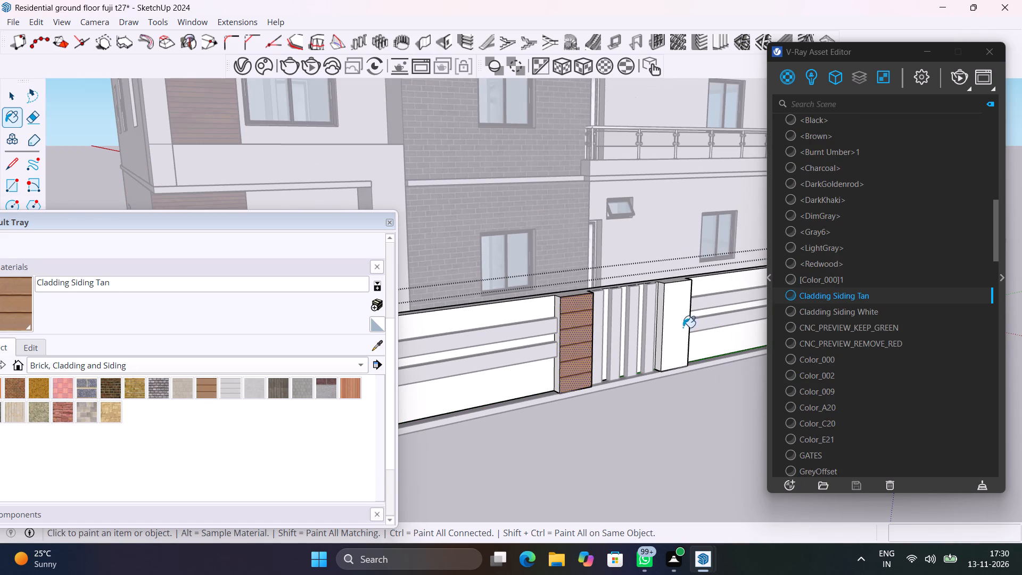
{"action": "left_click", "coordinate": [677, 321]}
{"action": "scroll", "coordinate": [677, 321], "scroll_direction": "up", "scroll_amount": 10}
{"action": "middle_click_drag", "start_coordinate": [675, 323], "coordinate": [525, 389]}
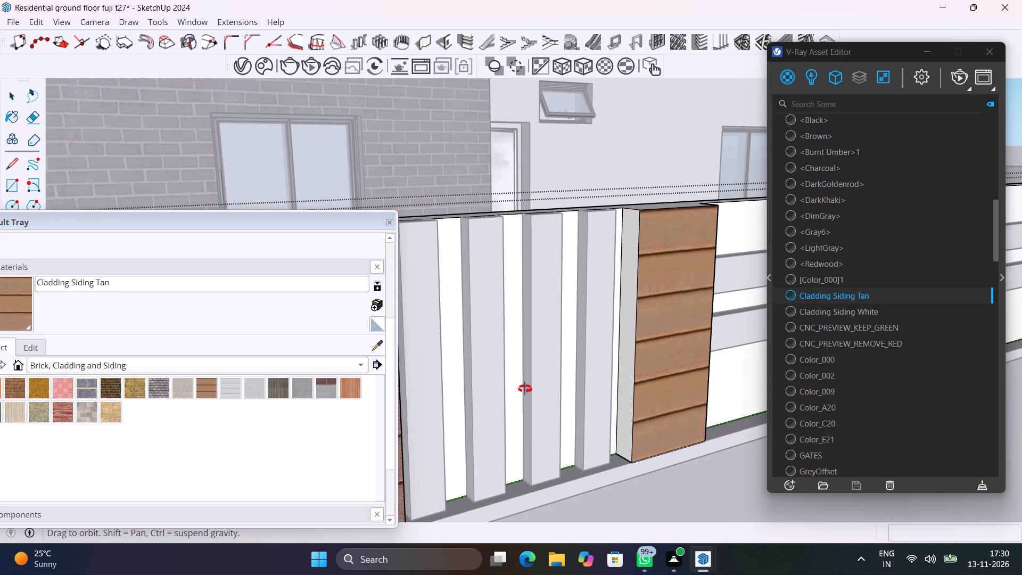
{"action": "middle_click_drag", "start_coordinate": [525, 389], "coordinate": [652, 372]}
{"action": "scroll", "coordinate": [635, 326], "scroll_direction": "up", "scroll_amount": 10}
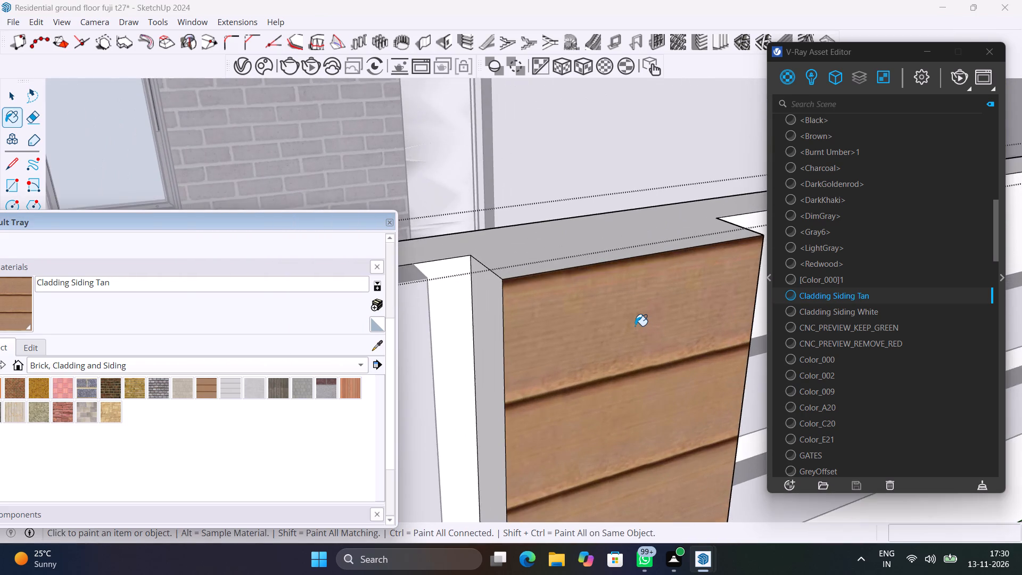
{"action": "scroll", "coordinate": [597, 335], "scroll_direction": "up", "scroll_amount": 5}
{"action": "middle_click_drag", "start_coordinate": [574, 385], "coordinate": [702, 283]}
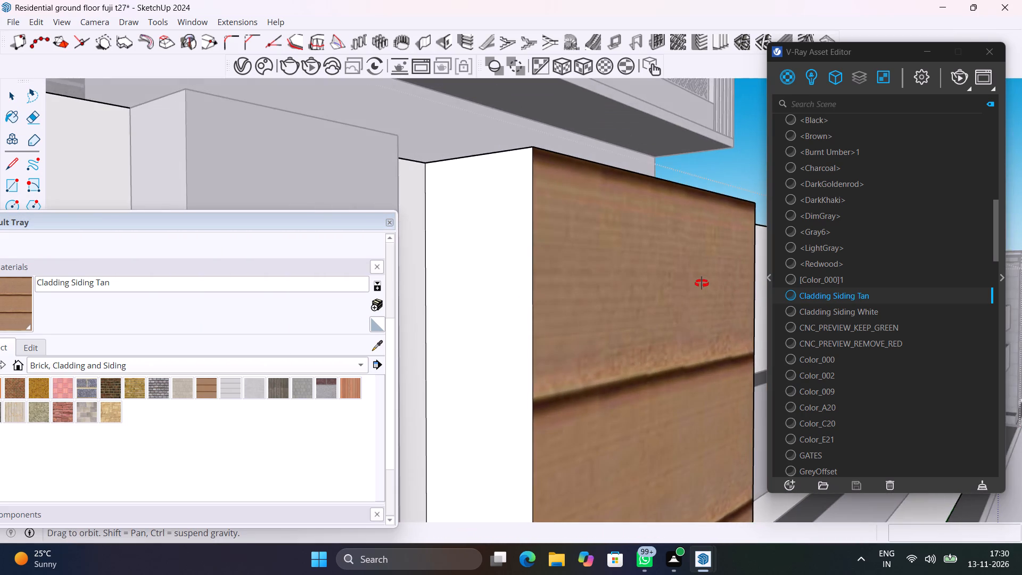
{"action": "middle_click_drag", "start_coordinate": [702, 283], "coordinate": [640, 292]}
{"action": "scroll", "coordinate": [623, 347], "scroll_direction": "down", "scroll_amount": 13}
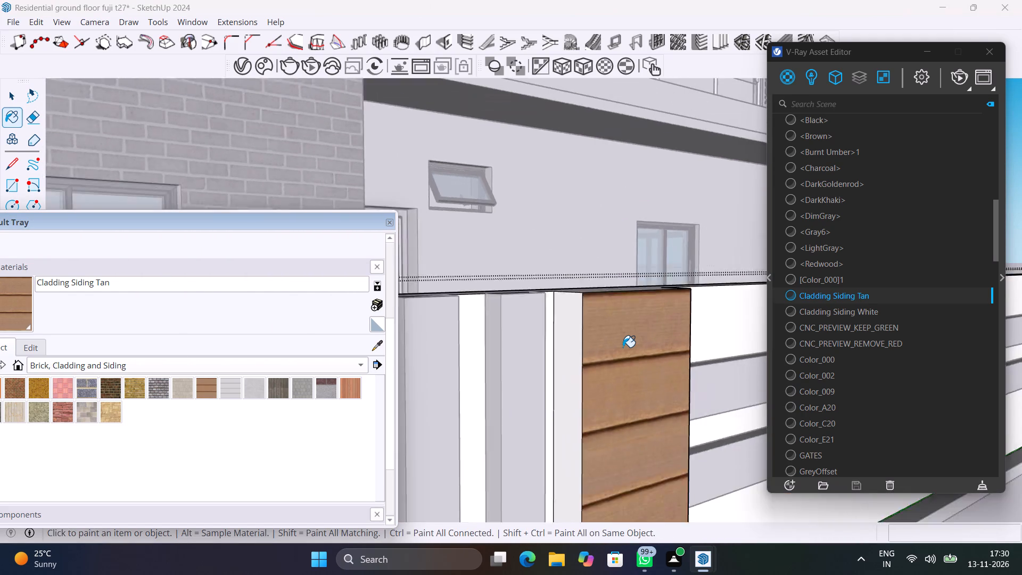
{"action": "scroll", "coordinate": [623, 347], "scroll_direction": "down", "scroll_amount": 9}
Paint both pier faces with Cladding Weathered, then exit the compound wall group and check them against the house.
{"action": "left_click", "coordinate": [282, 394]}
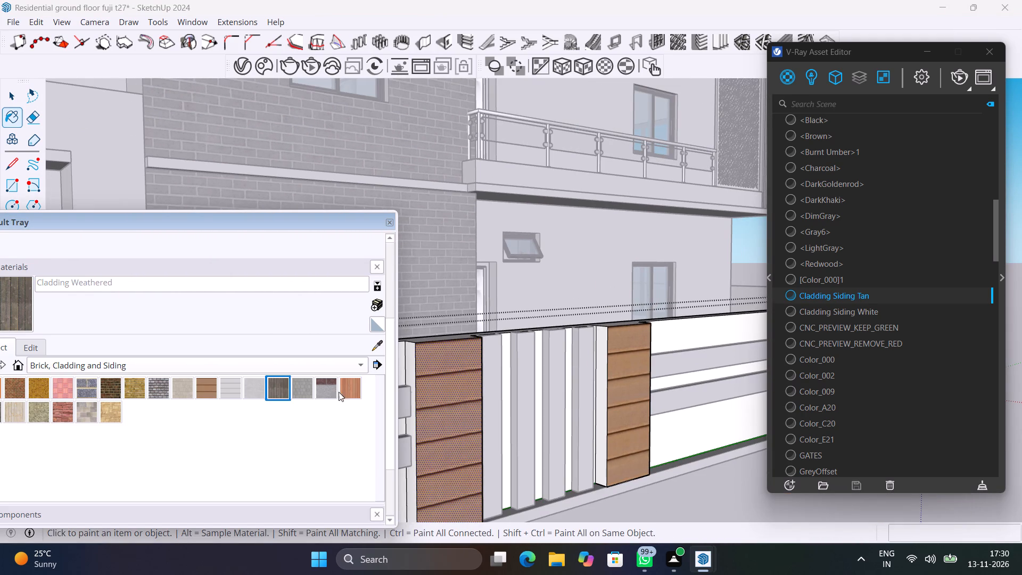
{"action": "left_click", "coordinate": [458, 384]}
{"action": "left_click", "coordinate": [638, 378]}
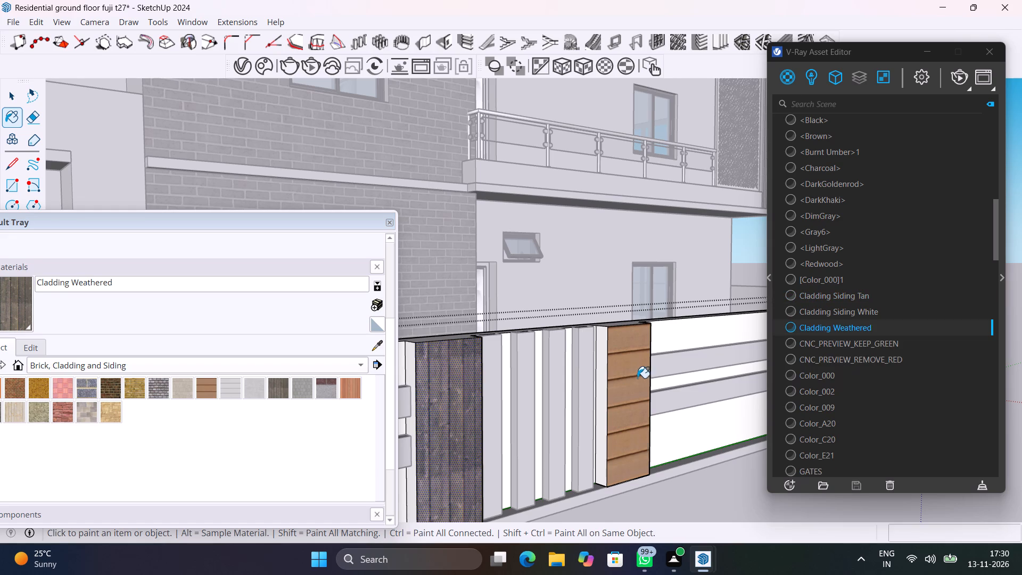
{"action": "scroll", "coordinate": [578, 390], "scroll_direction": "down", "scroll_amount": 9}
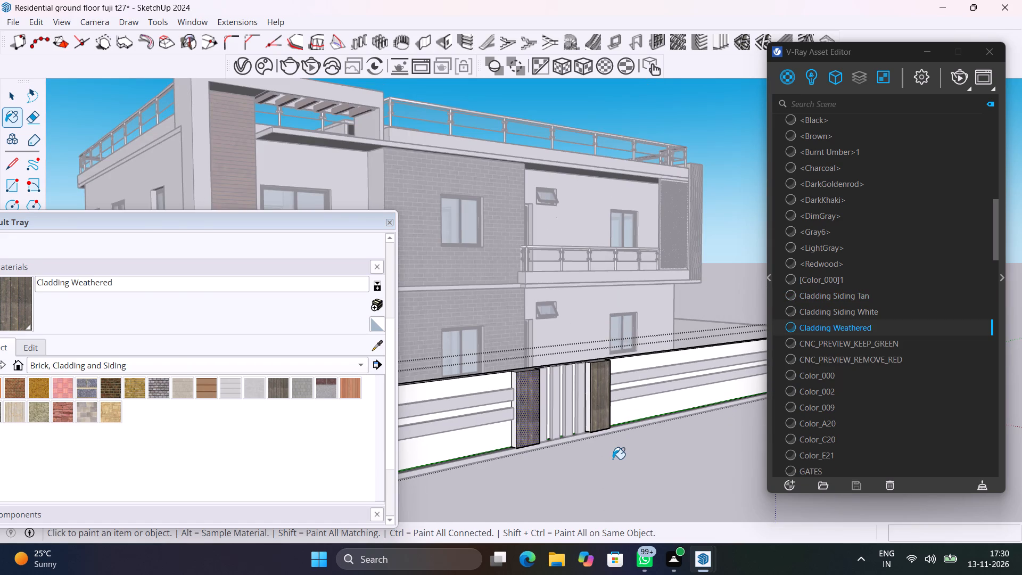
{"action": "key", "text": "space"}
{"action": "left_click", "coordinate": [613, 459]}
{"action": "middle_click_drag", "start_coordinate": [638, 475], "coordinate": [612, 481]}
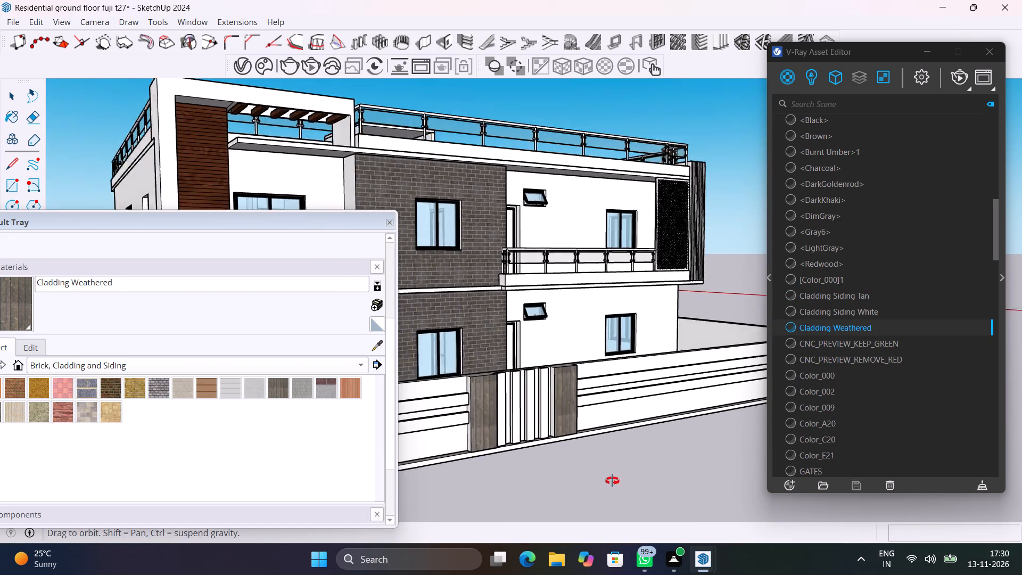
{"action": "middle_click_drag", "start_coordinate": [612, 481], "coordinate": [648, 484]}
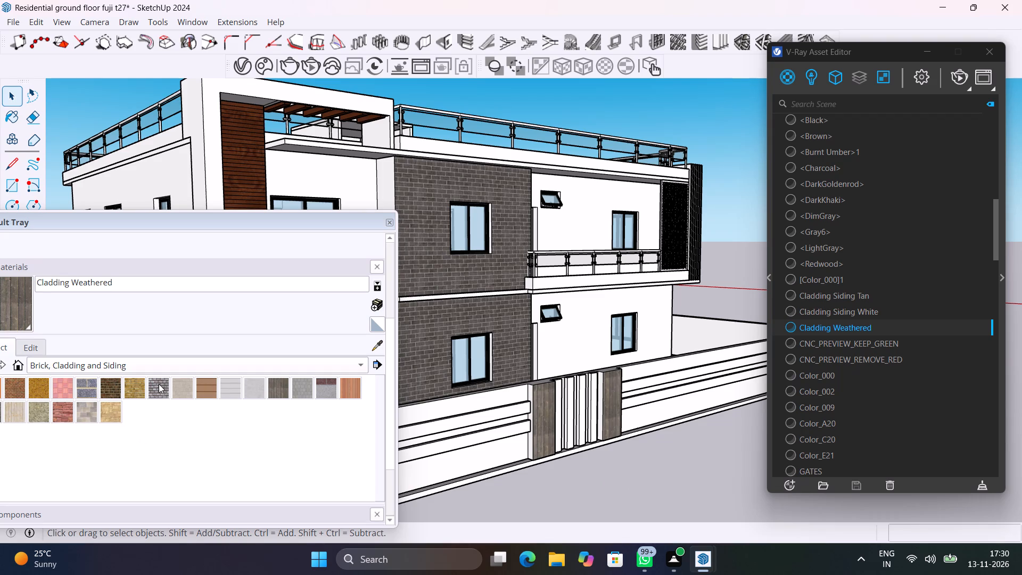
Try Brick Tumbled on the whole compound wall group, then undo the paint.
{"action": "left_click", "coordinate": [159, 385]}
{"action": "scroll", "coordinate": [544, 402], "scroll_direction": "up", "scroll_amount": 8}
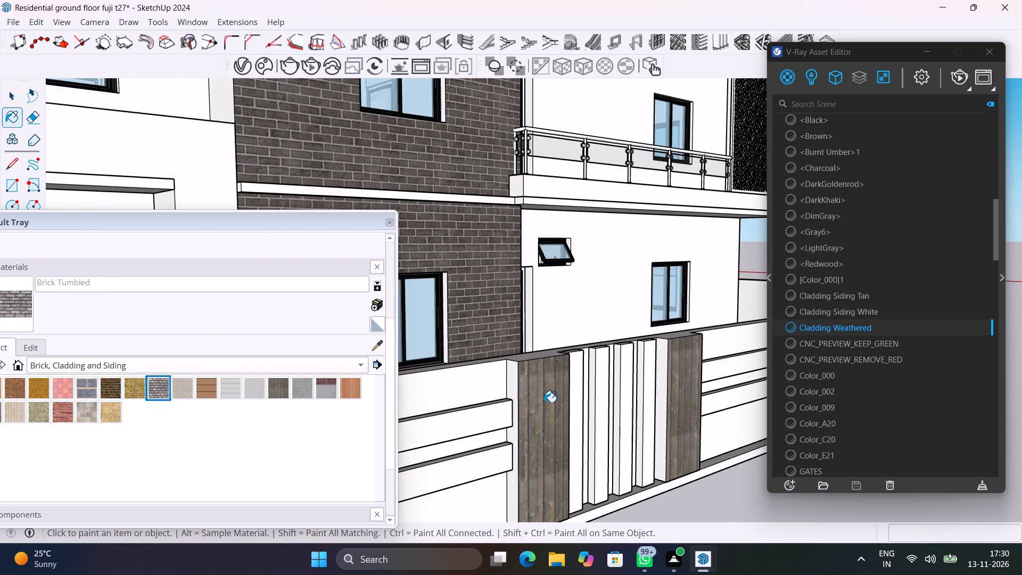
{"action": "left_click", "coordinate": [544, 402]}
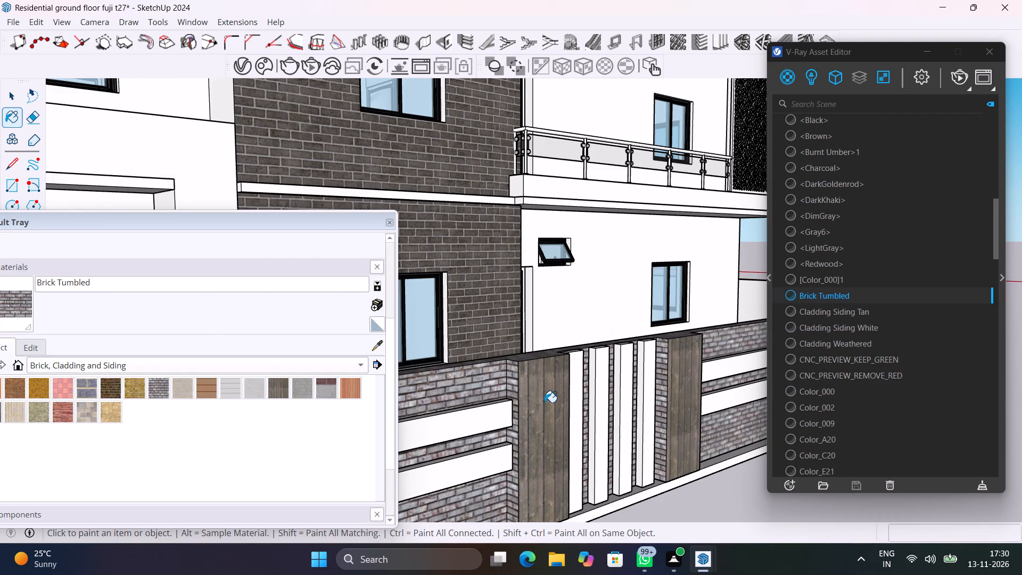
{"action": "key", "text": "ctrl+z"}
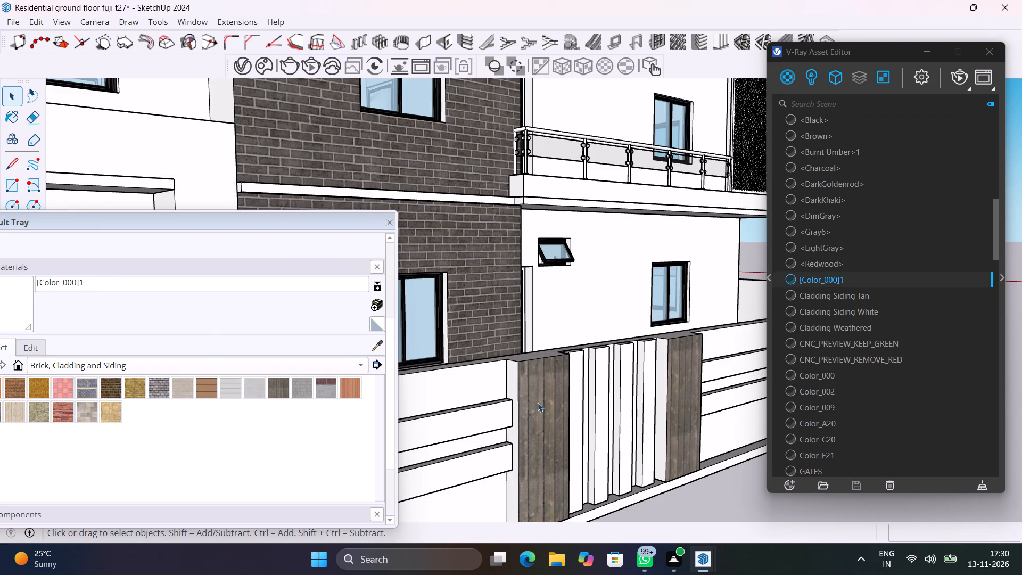
Reopen the compound wall group and paint the nearer pier's front face with Cladding Stucco White.
{"action": "left_click", "coordinate": [543, 404]}
{"action": "double_click", "coordinate": [543, 404]}
{"action": "left_click", "coordinate": [543, 401]}
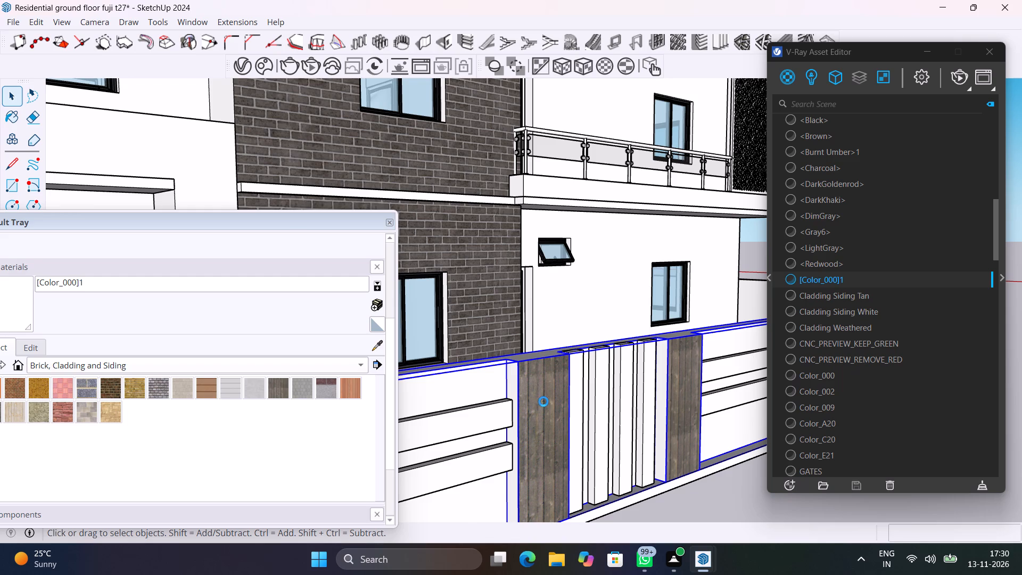
{"action": "left_click", "coordinate": [543, 401]}
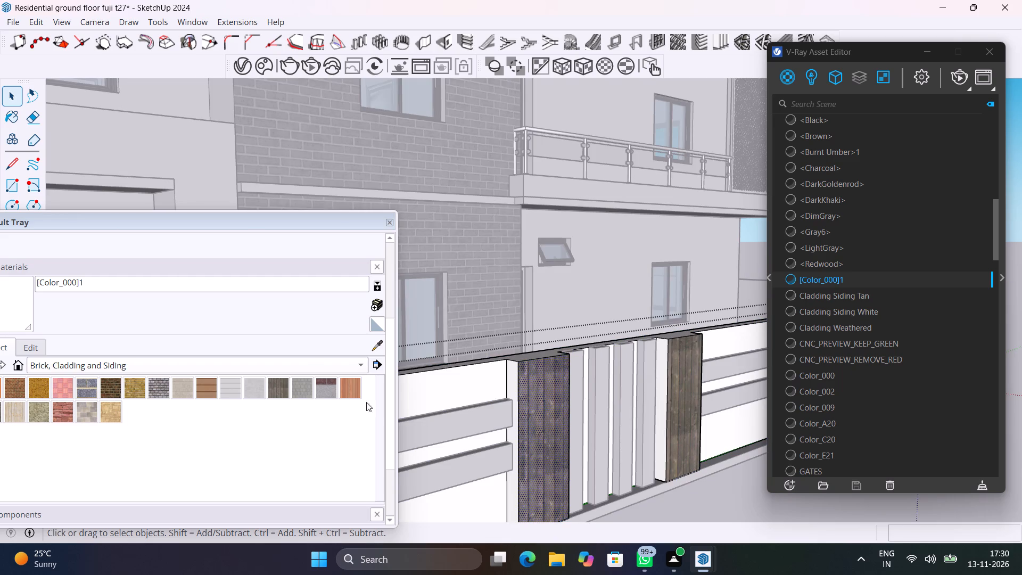
{"action": "left_click", "coordinate": [254, 390]}
{"action": "left_click", "coordinate": [543, 395]}
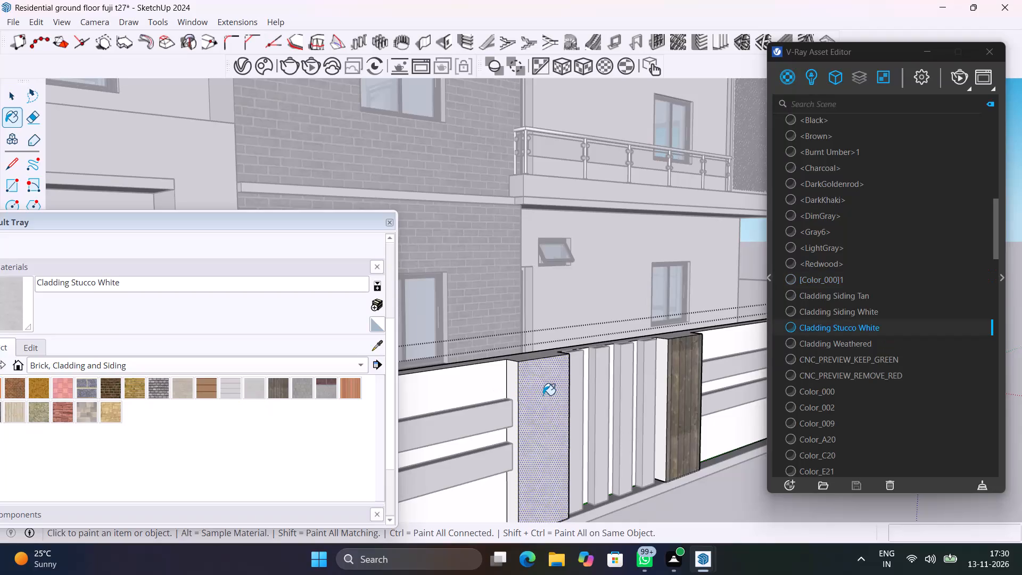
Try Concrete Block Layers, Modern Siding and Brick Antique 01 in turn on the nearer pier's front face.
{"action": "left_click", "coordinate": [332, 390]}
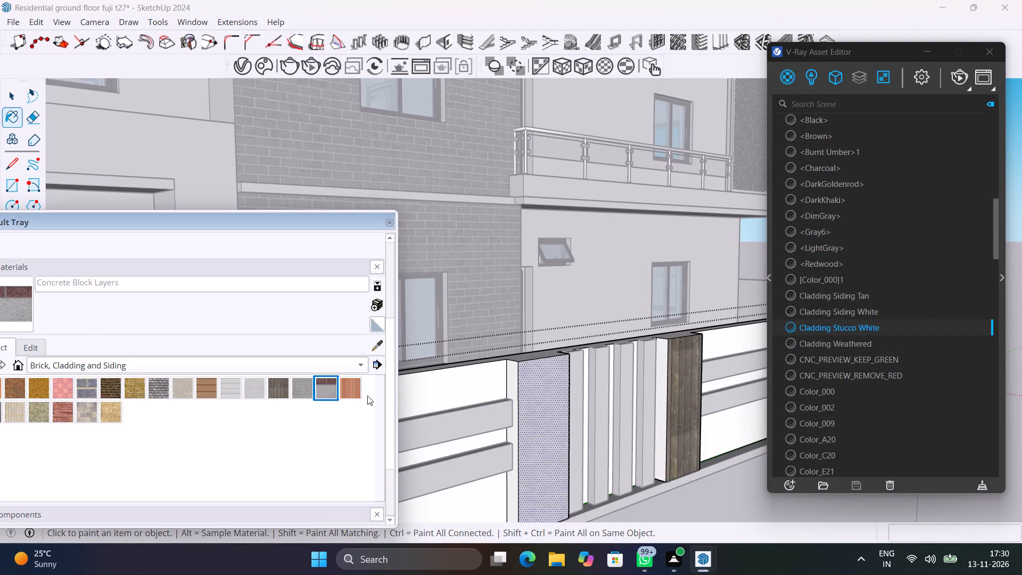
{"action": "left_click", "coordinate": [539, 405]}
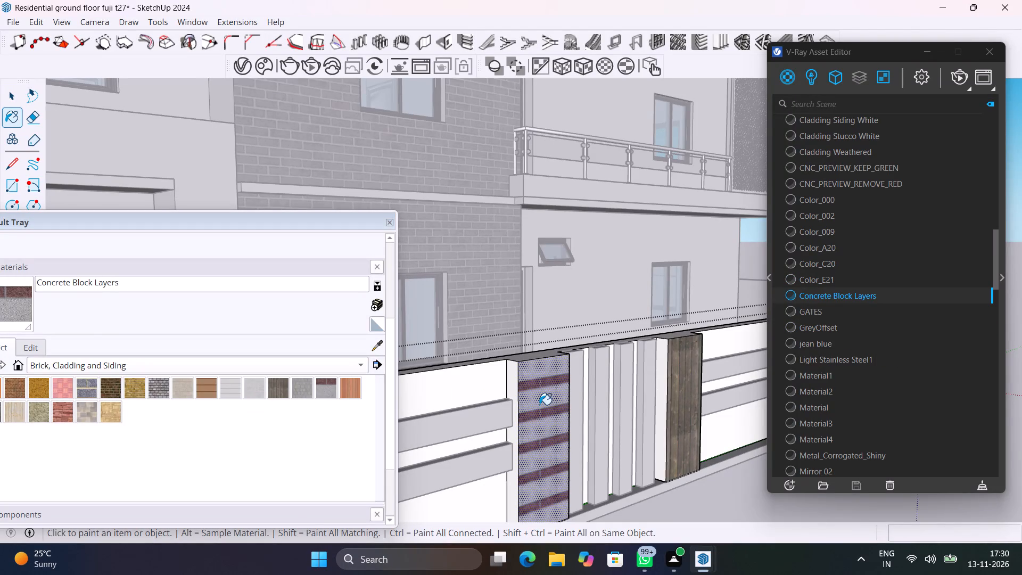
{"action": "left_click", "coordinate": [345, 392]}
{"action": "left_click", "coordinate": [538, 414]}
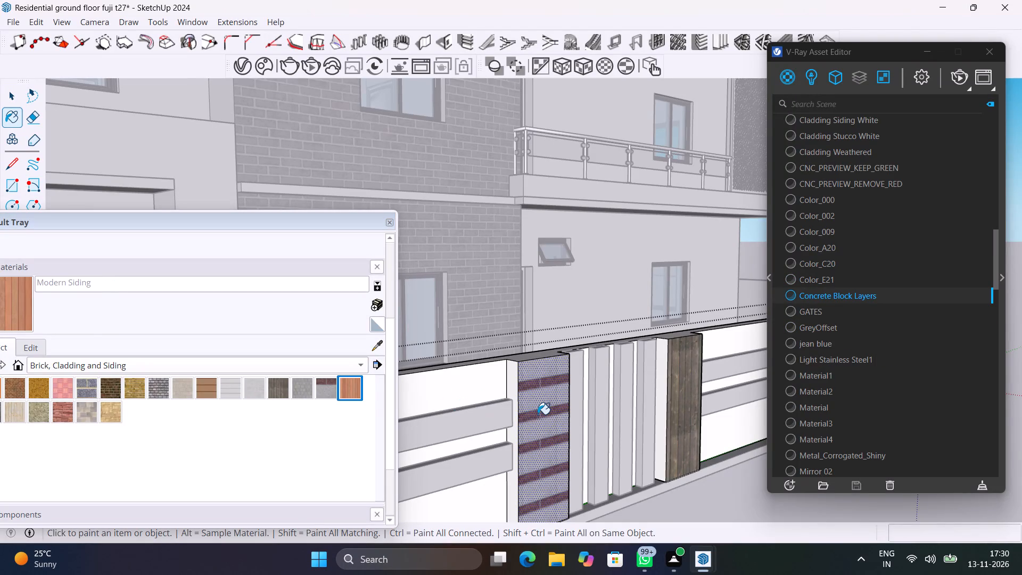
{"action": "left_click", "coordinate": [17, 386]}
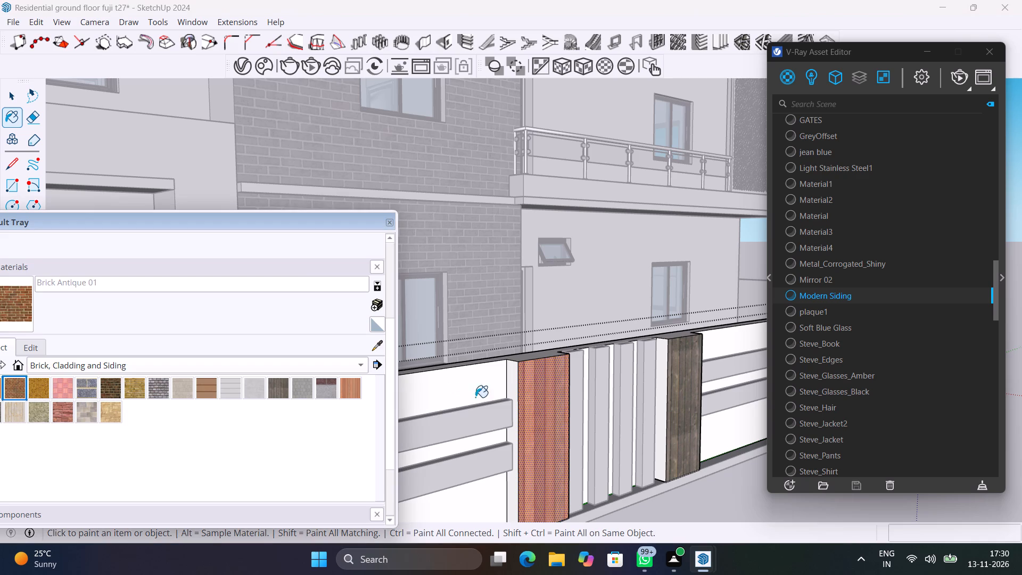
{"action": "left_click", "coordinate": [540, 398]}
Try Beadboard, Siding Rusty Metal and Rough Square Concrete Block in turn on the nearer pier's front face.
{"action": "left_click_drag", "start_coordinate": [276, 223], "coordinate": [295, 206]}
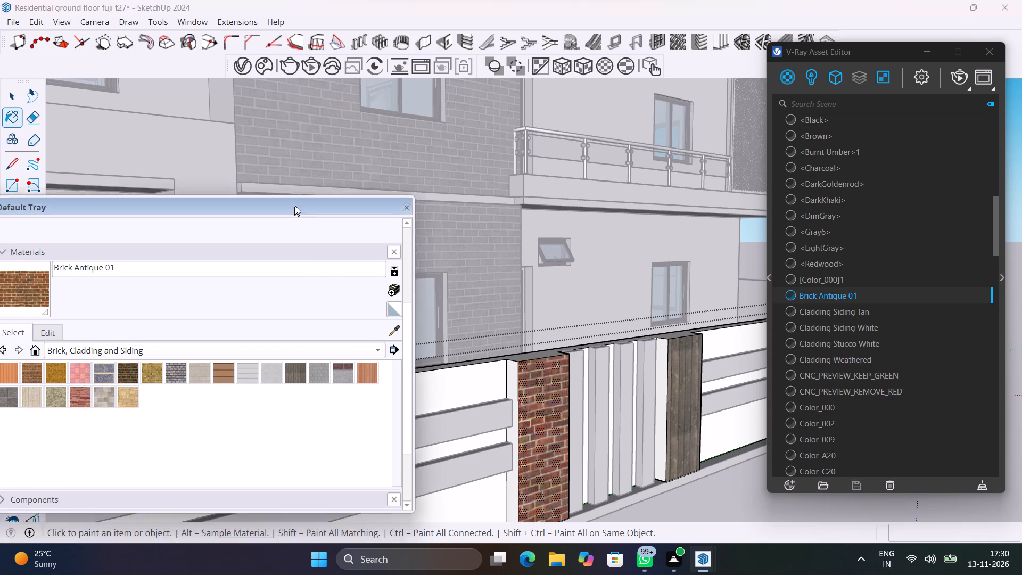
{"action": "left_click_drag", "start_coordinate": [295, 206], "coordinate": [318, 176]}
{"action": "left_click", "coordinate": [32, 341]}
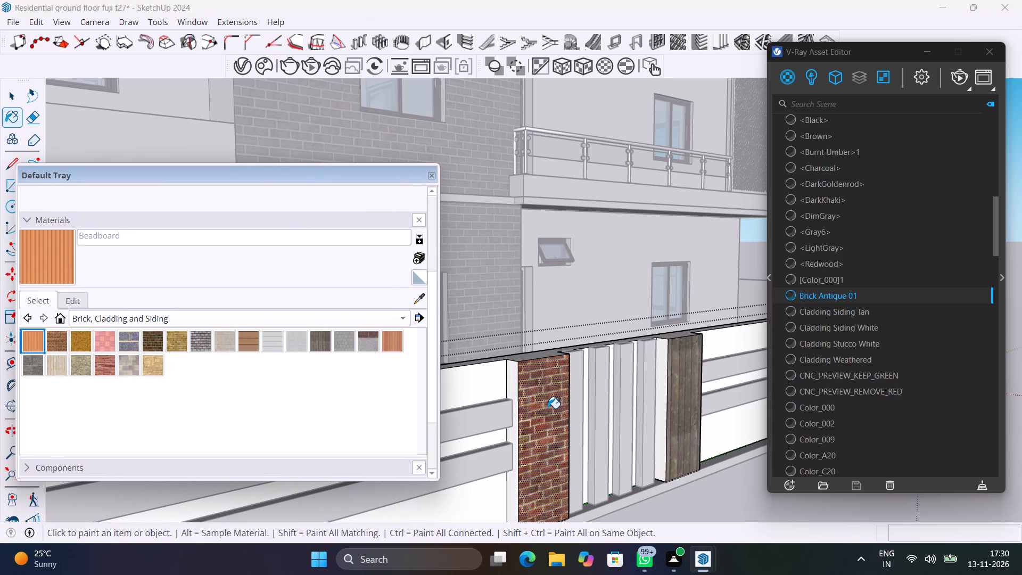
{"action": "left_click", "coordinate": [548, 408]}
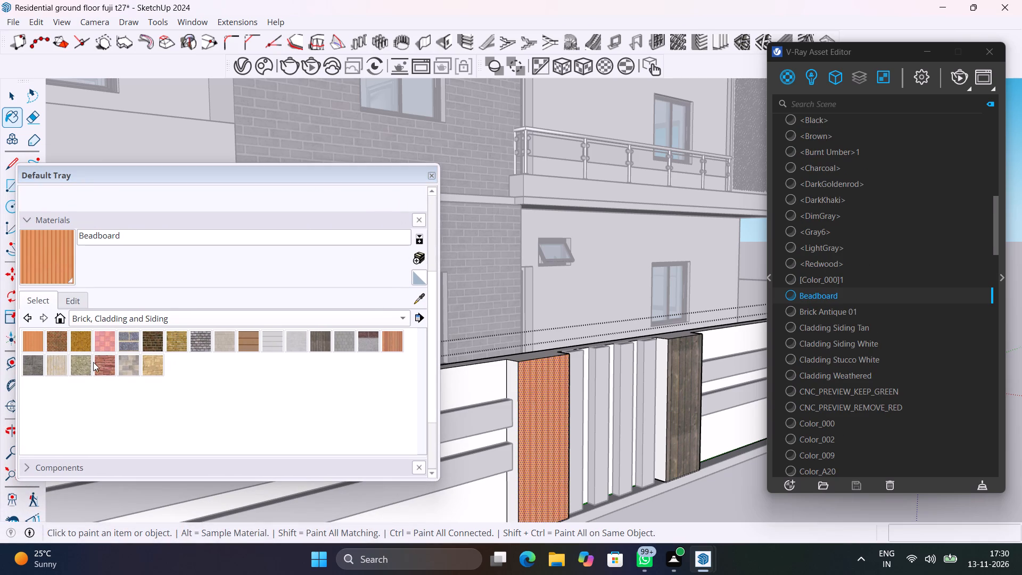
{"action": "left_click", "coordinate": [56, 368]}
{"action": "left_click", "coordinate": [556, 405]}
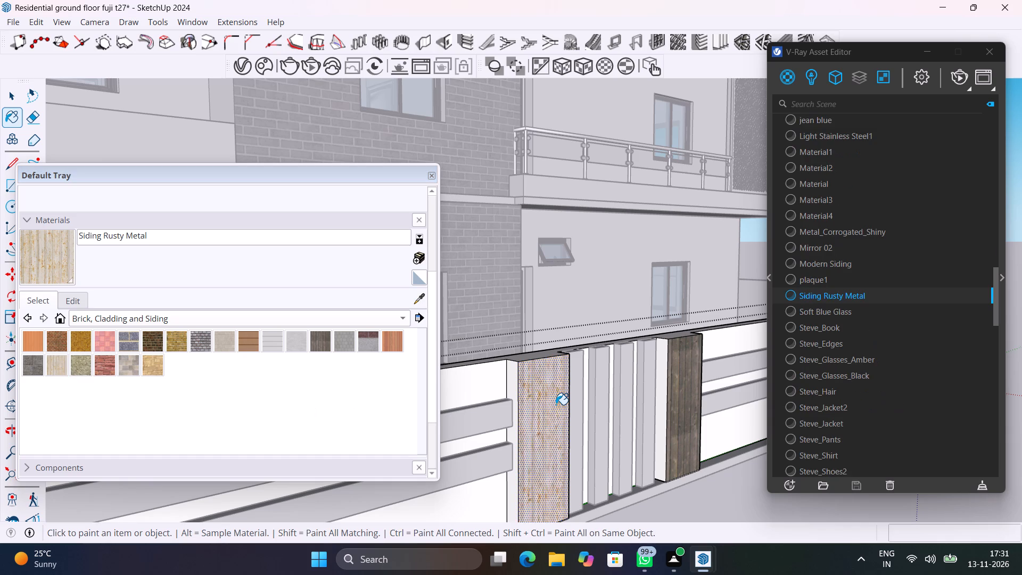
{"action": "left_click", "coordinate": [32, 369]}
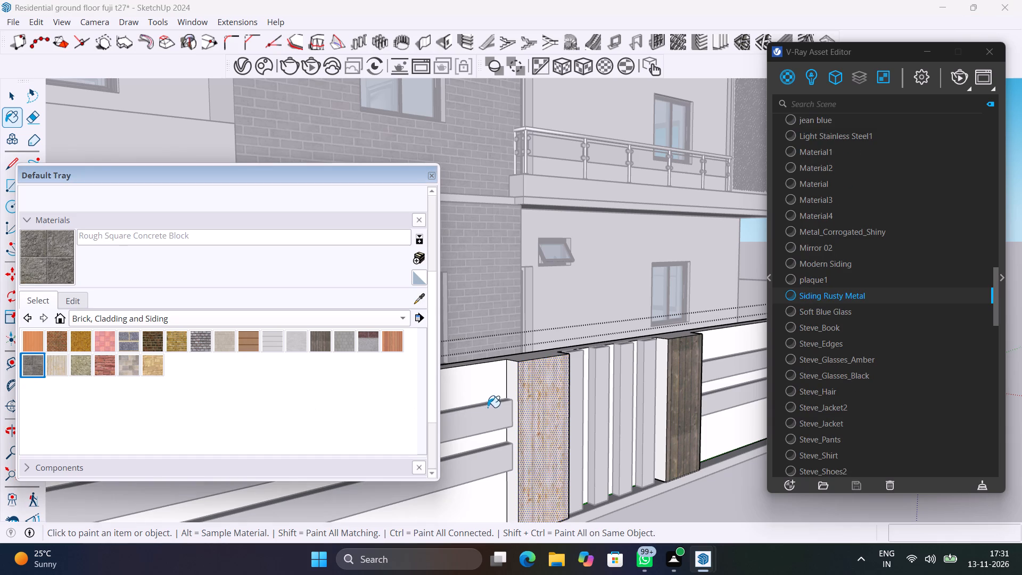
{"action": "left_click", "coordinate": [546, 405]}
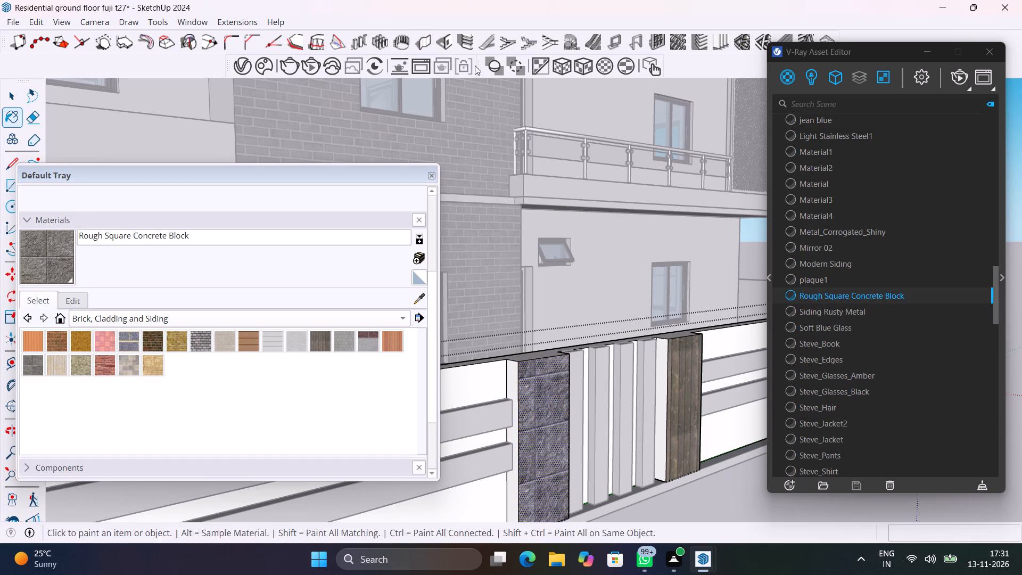
Exit the compound wall group and examine the Rough Square Concrete Block pier against the house and the other pier.
{"action": "left_click", "coordinate": [580, 72]}
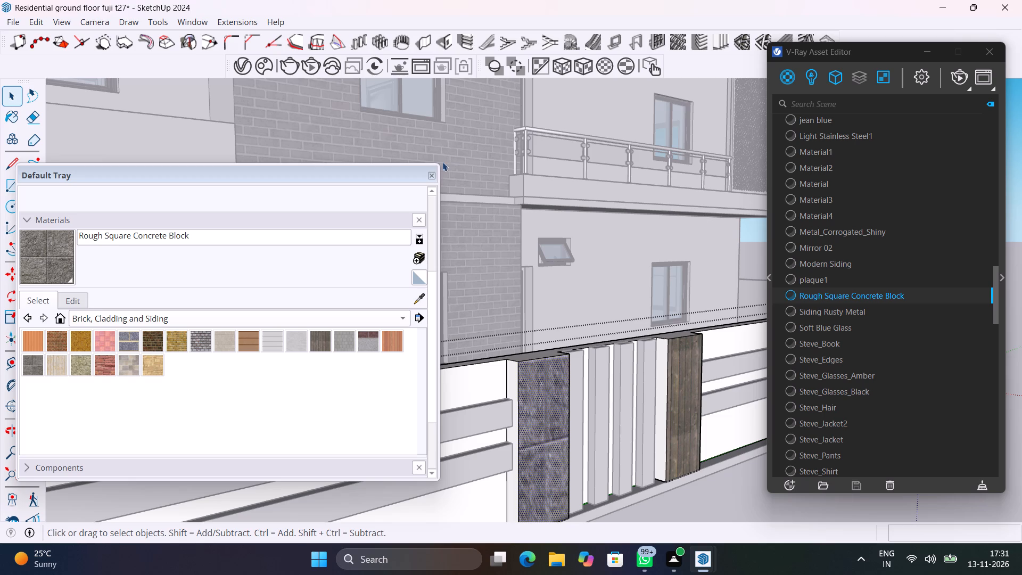
{"action": "left_click", "coordinate": [431, 172]}
{"action": "scroll", "coordinate": [472, 247], "scroll_direction": "down", "scroll_amount": 11}
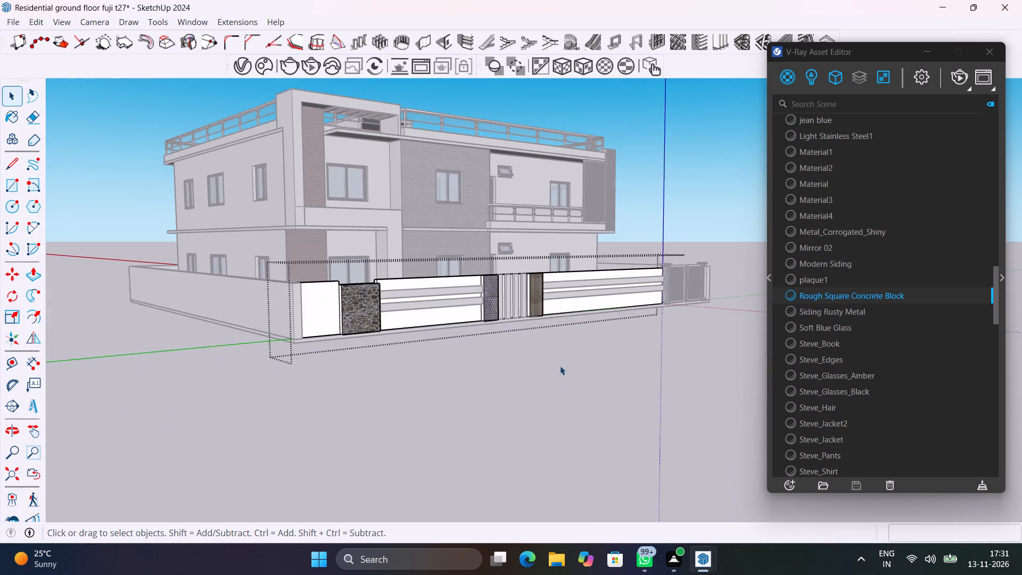
{"action": "left_click", "coordinate": [565, 380]}
{"action": "scroll", "coordinate": [497, 340], "scroll_direction": "up", "scroll_amount": 6}
{"action": "middle_click_drag", "start_coordinate": [496, 339], "coordinate": [384, 410]}
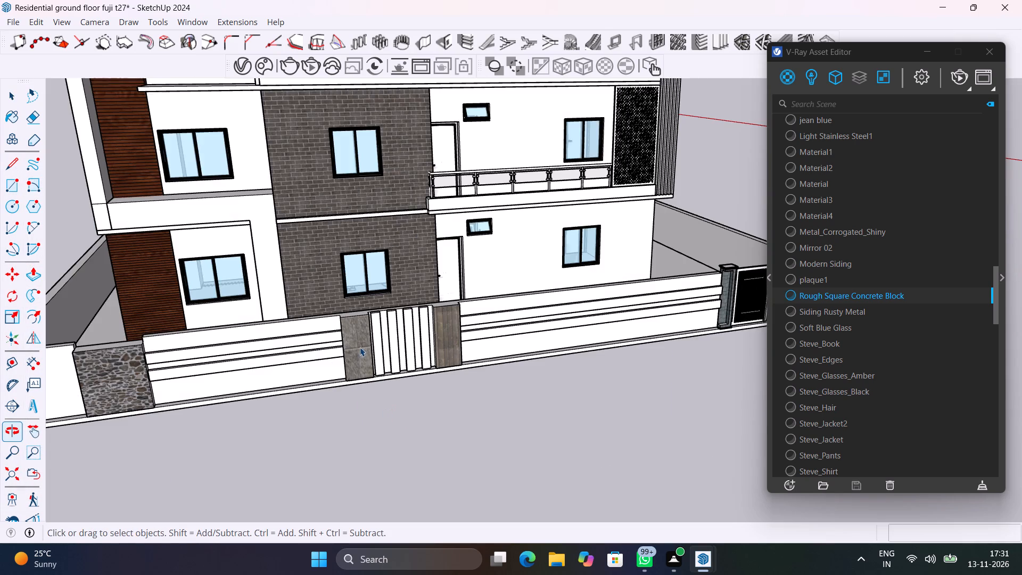
{"action": "scroll", "coordinate": [355, 340], "scroll_direction": "up", "scroll_amount": 11}
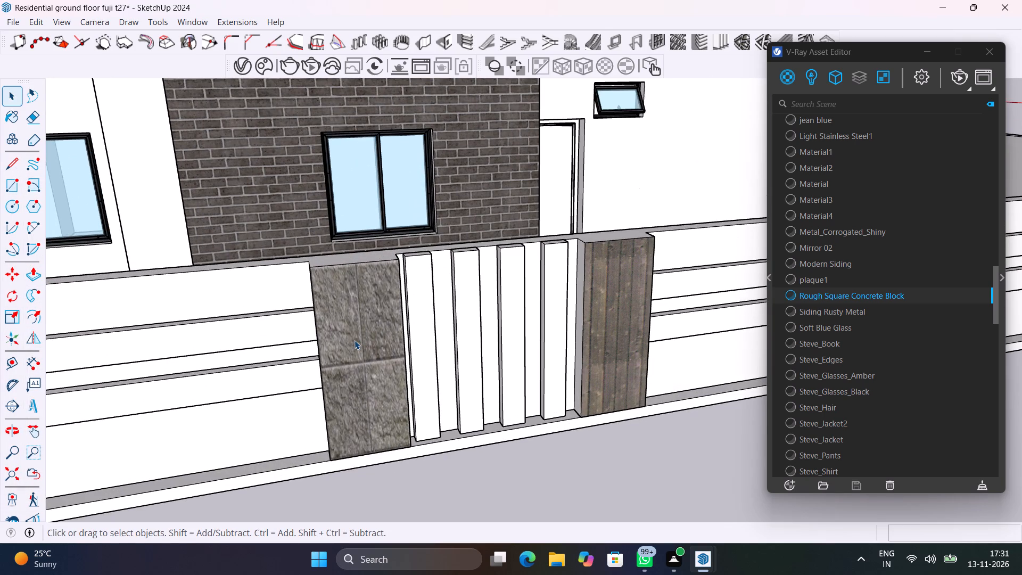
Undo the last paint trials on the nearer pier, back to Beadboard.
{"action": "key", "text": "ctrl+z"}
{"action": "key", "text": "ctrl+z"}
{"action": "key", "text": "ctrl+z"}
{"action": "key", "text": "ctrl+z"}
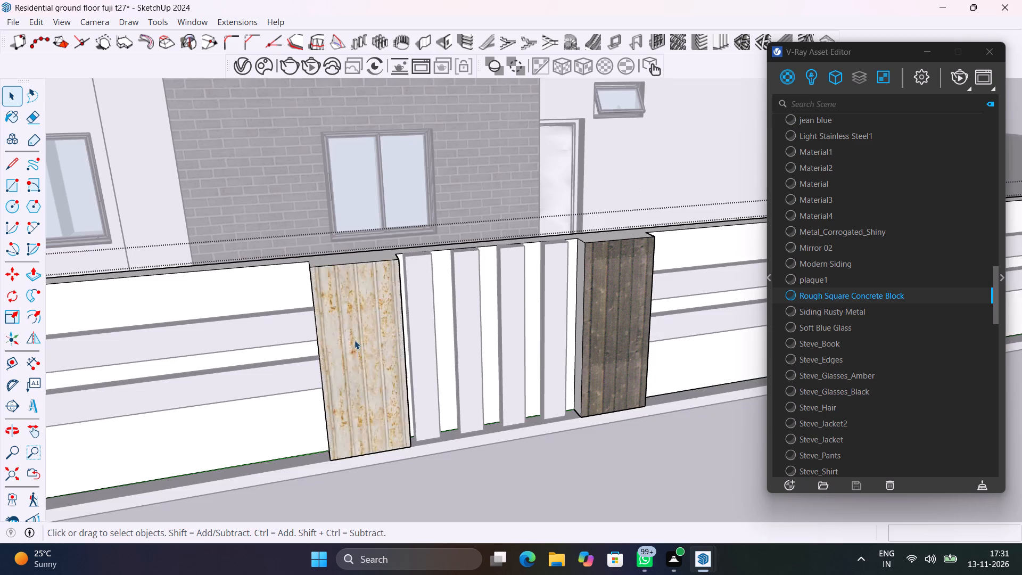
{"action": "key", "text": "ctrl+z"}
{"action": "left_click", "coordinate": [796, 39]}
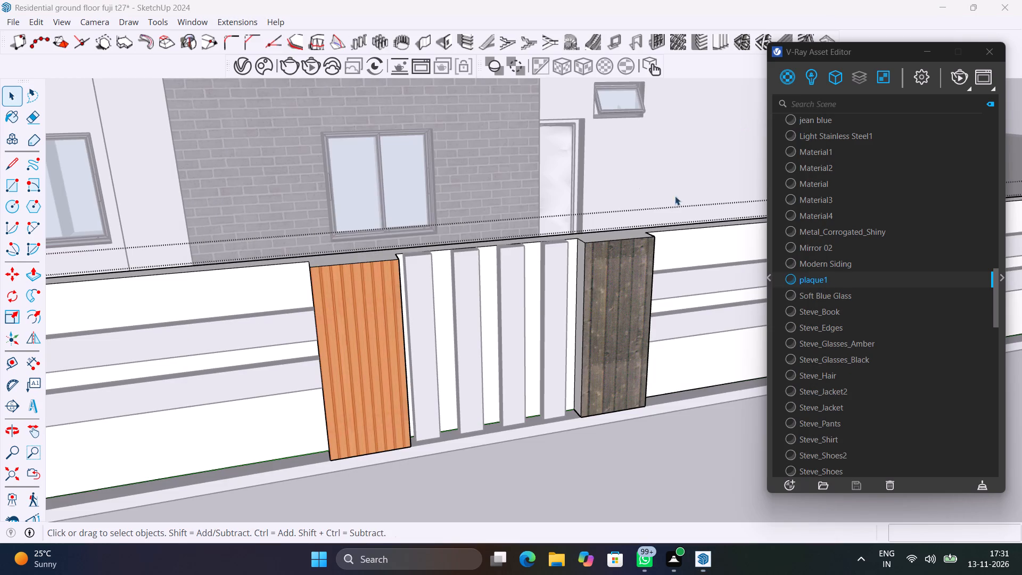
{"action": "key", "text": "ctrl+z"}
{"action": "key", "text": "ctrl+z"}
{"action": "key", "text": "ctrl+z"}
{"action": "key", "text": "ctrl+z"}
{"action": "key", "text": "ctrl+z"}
Exit the compound wall group and save the model.
{"action": "left_click", "coordinate": [607, 495]}
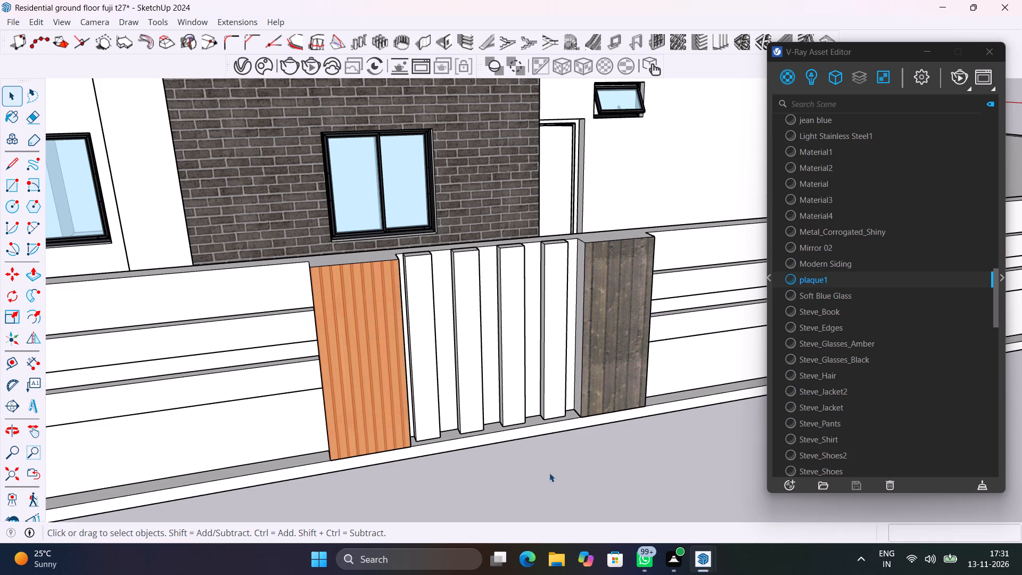
{"action": "key", "text": "ctrl+s"}
Undo all remaining paint trials on both piers flanking the slats, back to their plain white faces.
{"action": "key", "text": "ctrl+z"}
{"action": "key", "text": "ctrl+z"}
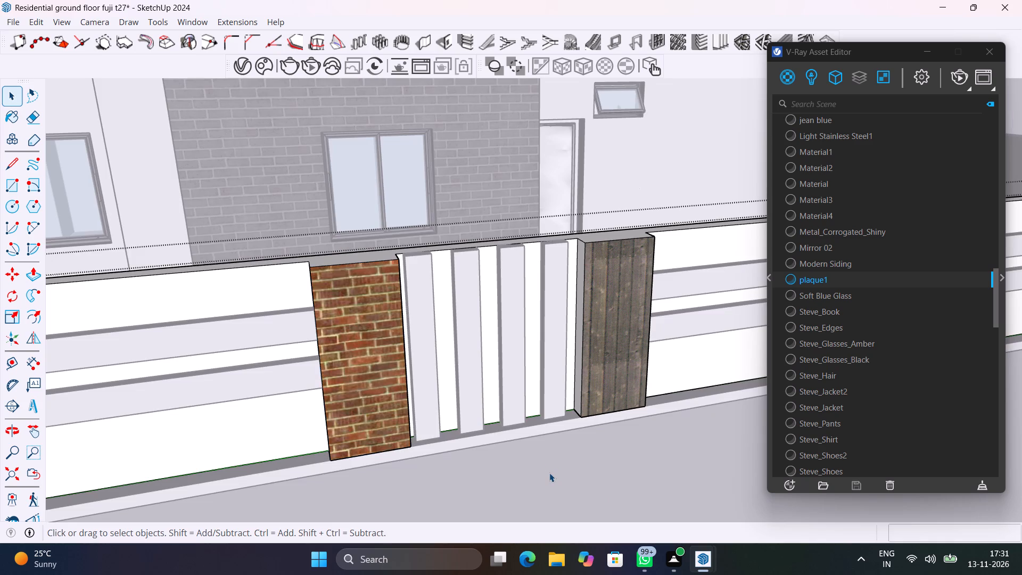
{"action": "key", "text": "ctrl+z"}
{"action": "key", "text": "ctrl+z"}
{"action": "key", "text": "ctrl+z"}
{"action": "key", "text": "ctrl+z"}
{"action": "key", "text": "ctrl+z"}
{"action": "key", "text": "ctrl+z"}
{"action": "key", "text": "ctrl+z"}
{"action": "key", "text": "ctrl+z"}
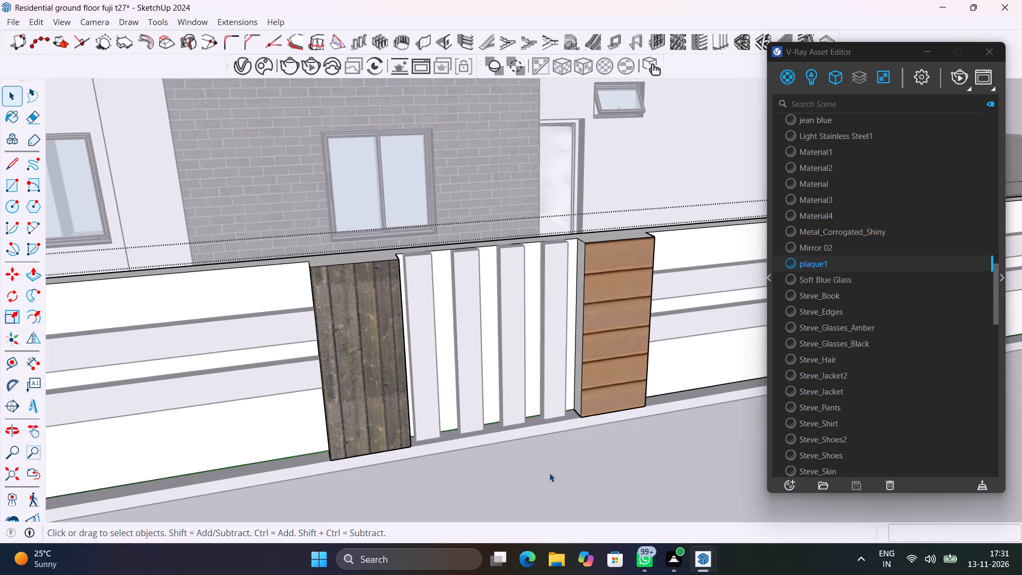
{"action": "key", "text": "ctrl+z"}
{"action": "key", "text": "ctrl+z"}
{"action": "key", "text": "ctrl+z"}
{"action": "key", "text": "ctrl+z"}
{"action": "key", "text": "ctrl+z"}
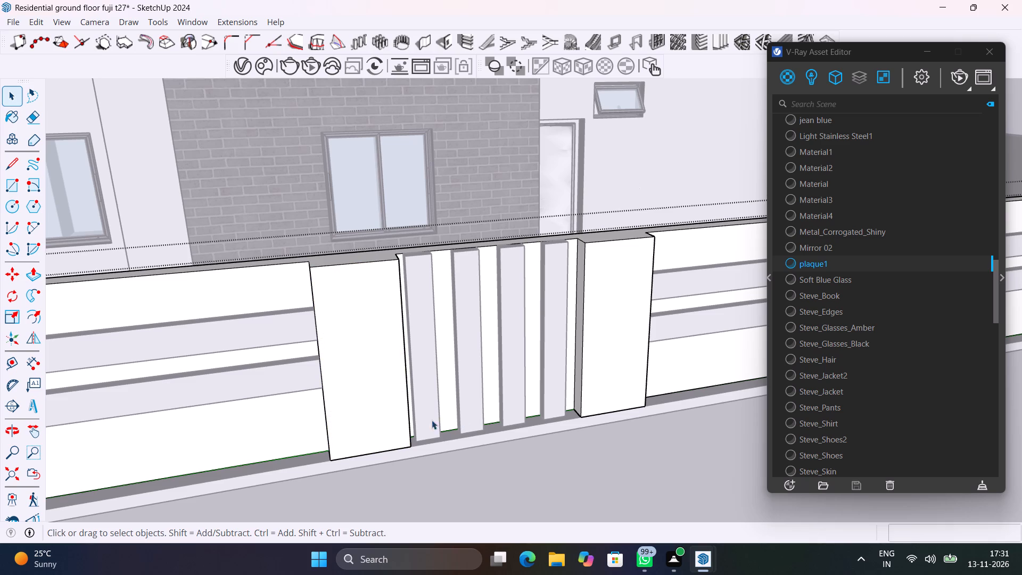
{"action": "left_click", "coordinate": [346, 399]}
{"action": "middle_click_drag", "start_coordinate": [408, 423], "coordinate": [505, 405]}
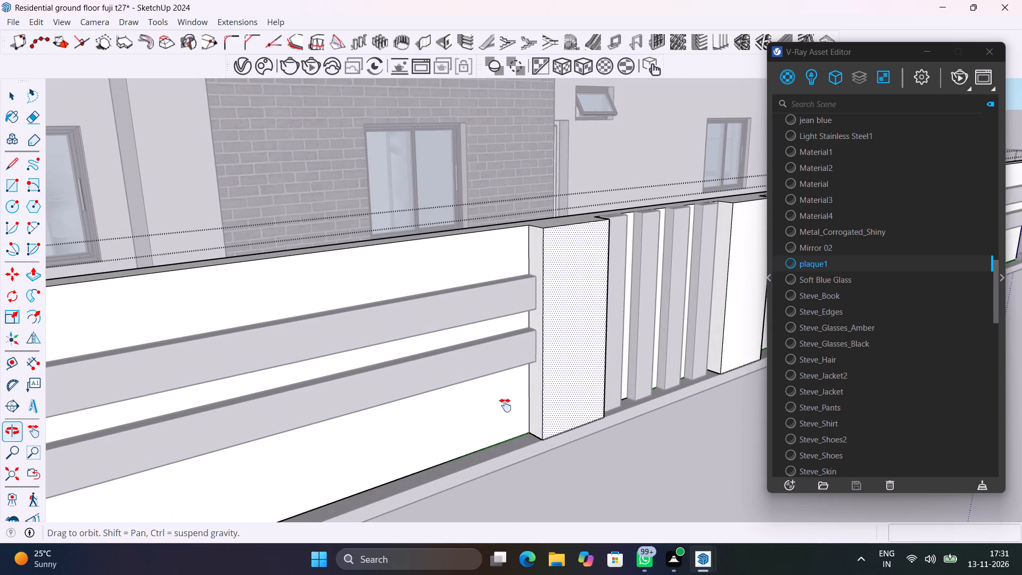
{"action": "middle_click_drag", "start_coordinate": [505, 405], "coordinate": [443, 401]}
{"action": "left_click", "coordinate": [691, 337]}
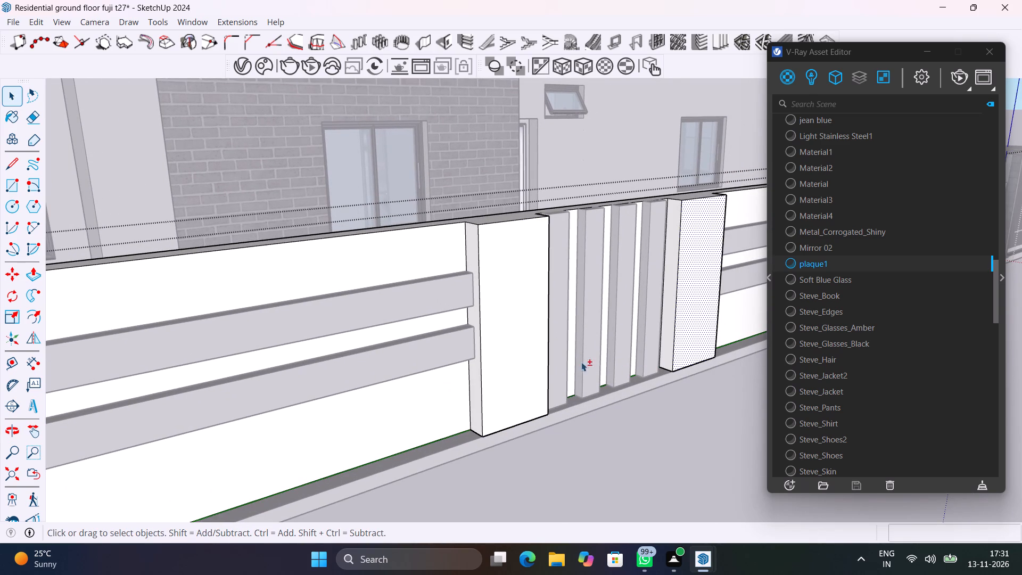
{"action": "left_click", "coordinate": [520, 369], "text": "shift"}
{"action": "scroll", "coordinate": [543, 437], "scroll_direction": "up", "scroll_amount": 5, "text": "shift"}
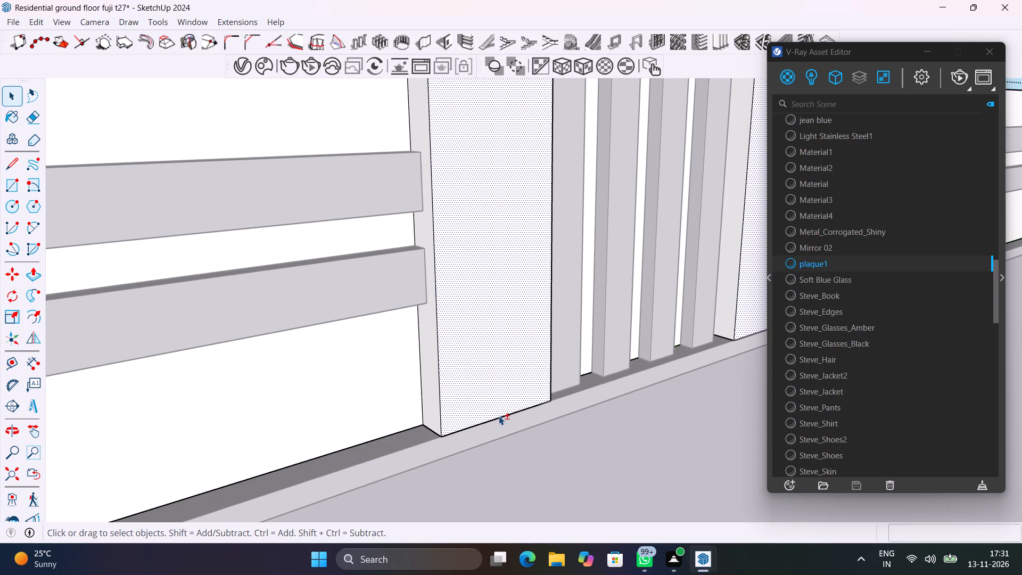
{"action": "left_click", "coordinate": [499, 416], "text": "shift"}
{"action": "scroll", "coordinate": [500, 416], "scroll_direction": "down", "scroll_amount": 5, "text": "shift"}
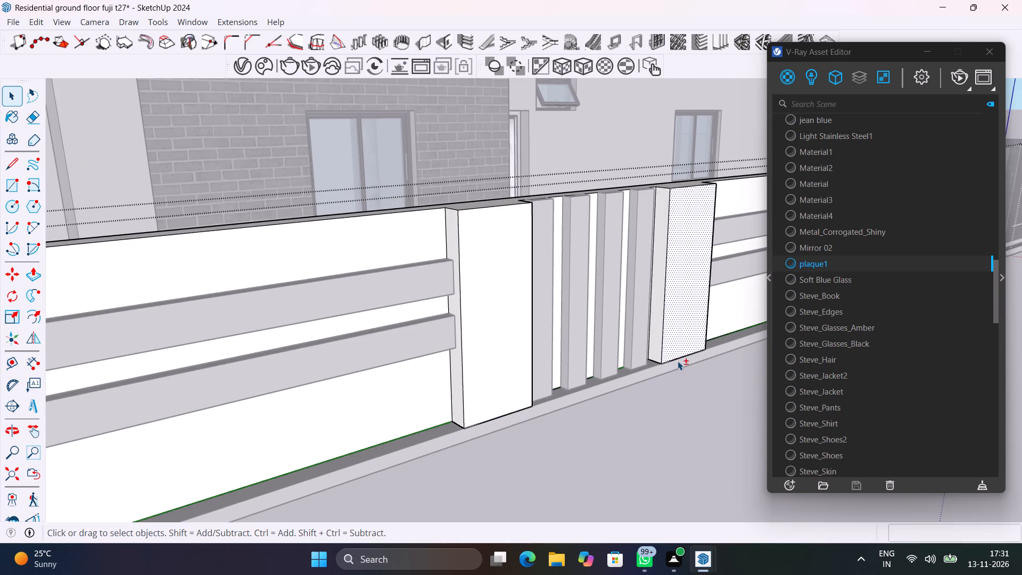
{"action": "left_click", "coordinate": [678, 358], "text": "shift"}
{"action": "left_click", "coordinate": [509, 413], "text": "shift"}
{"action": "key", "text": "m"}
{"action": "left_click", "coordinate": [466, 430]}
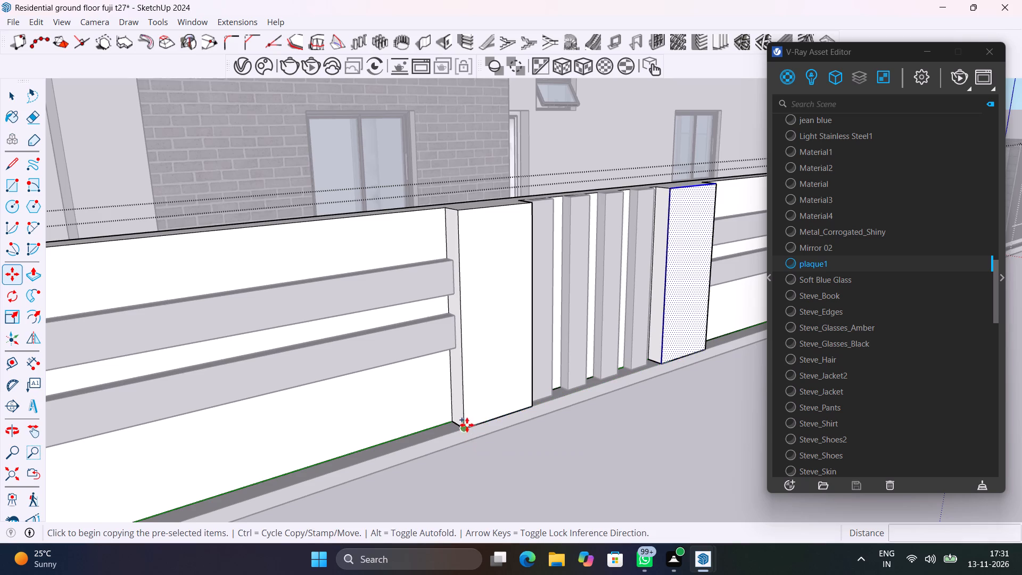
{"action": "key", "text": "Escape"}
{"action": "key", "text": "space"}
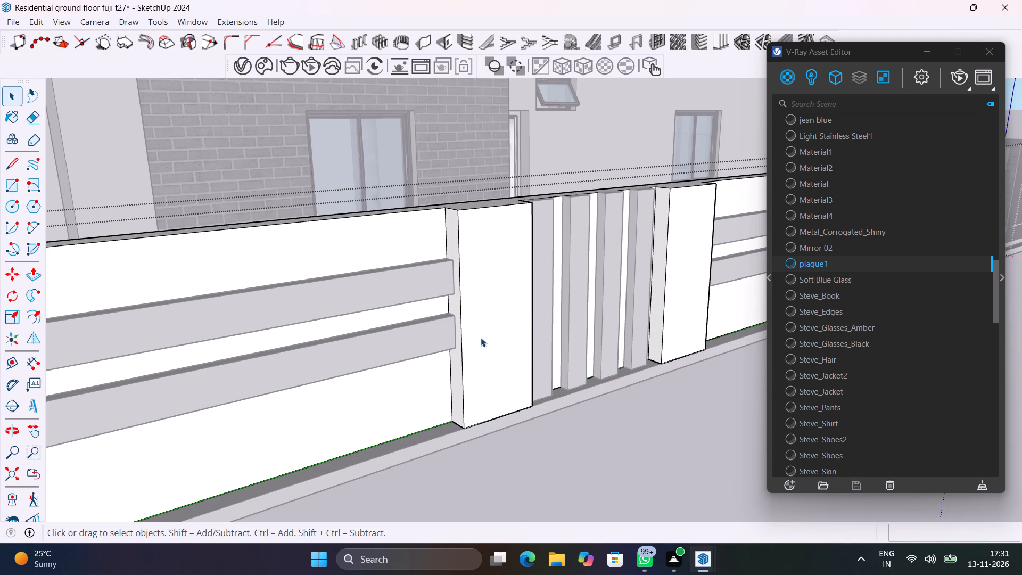
Copy the bottom front edges of both piers flanking the slats 5' up to their tops, divided into 10 equal spacings.
{"action": "scroll", "coordinate": [489, 418], "scroll_direction": "up", "scroll_amount": 4}
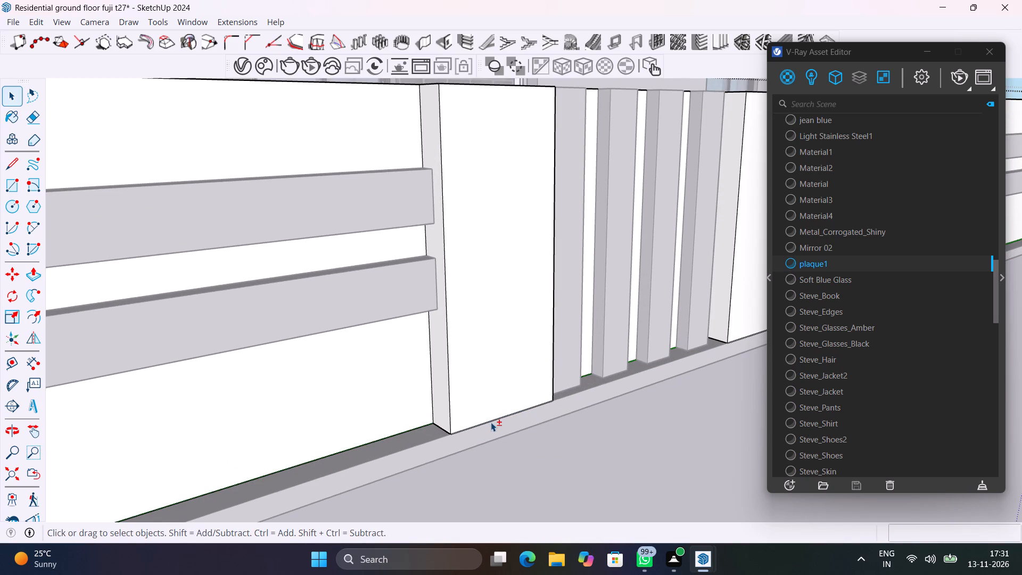
{"action": "left_click", "coordinate": [492, 420]}
{"action": "scroll", "coordinate": [492, 420], "scroll_direction": "down", "scroll_amount": 6, "text": "shift"}
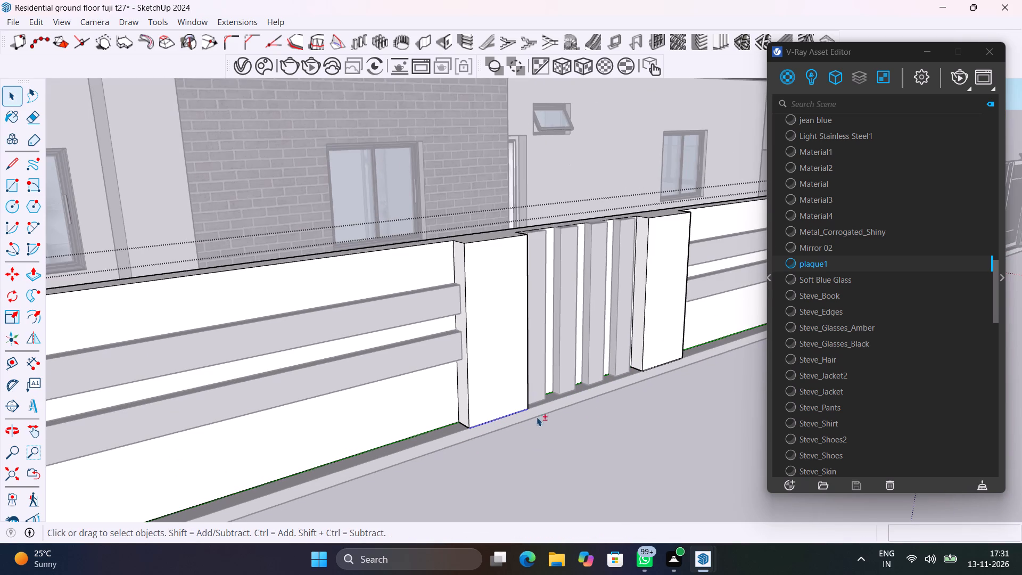
{"action": "left_click", "coordinate": [654, 366], "text": "shift"}
{"action": "scroll", "coordinate": [654, 366], "scroll_direction": "up", "scroll_amount": 5, "text": "shift"}
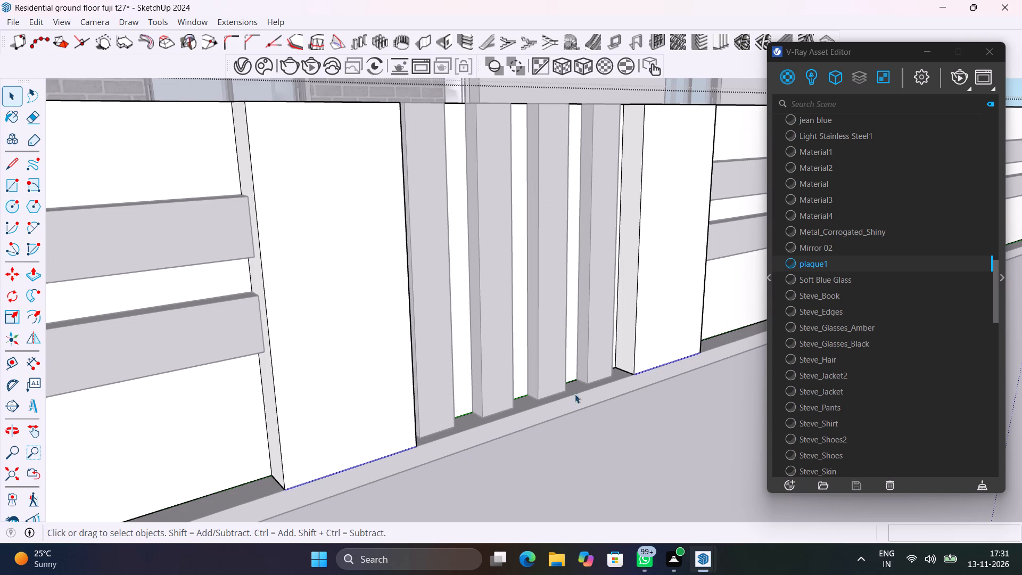
{"action": "key", "text": "m"}
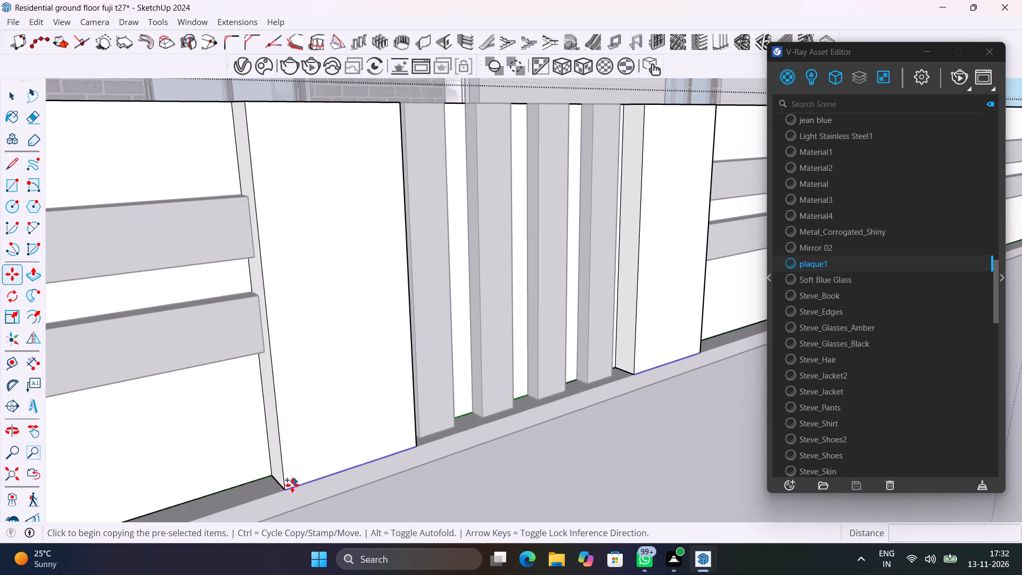
{"action": "left_click", "coordinate": [286, 493]}
{"action": "scroll", "coordinate": [294, 432], "scroll_direction": "down", "scroll_amount": 9}
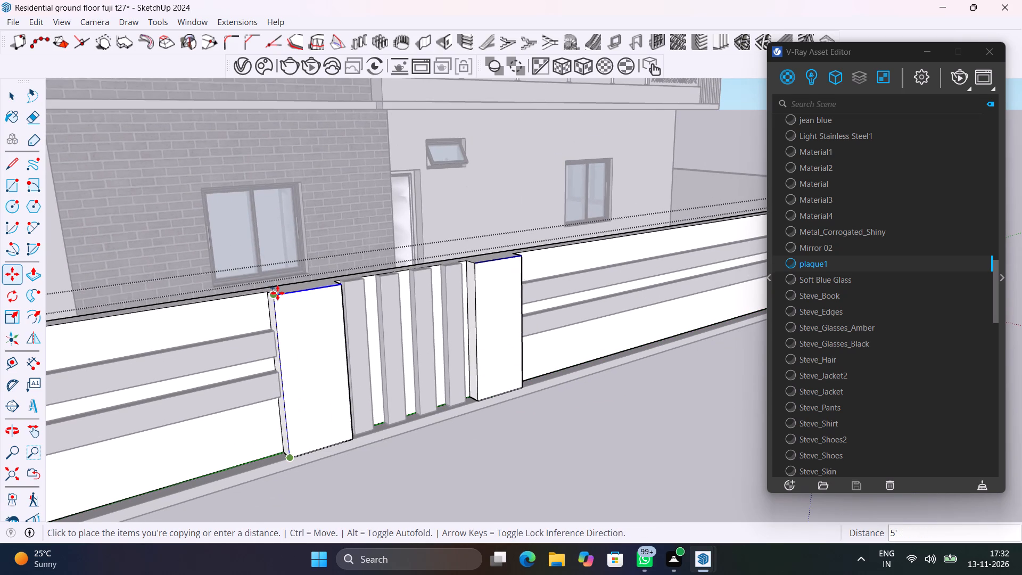
{"action": "left_click", "coordinate": [277, 293]}
{"action": "scroll", "coordinate": [318, 390], "scroll_direction": "down", "scroll_amount": 5}
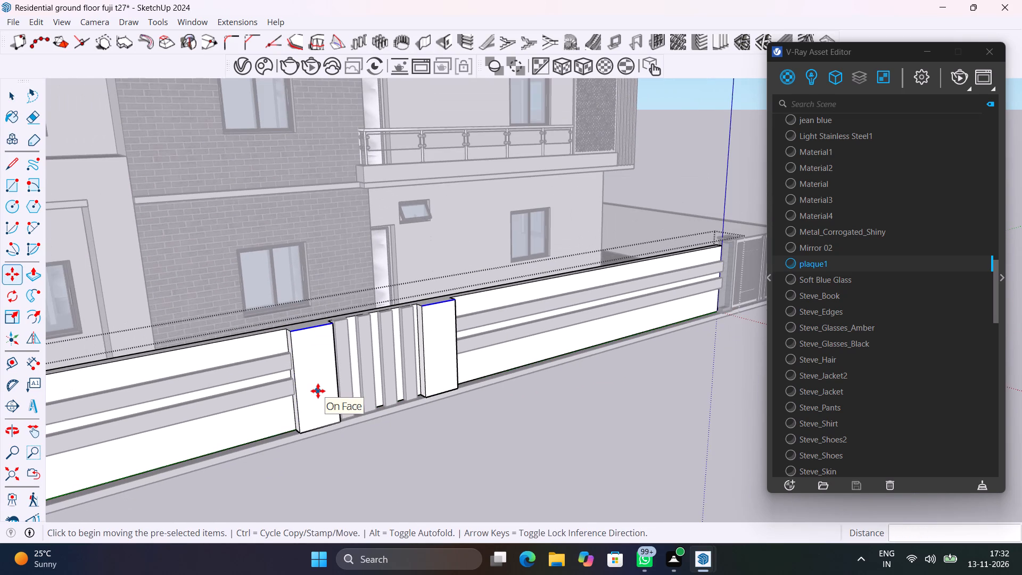
{"action": "type", "text": "10/"}
{"action": "key", "text": "Return"}
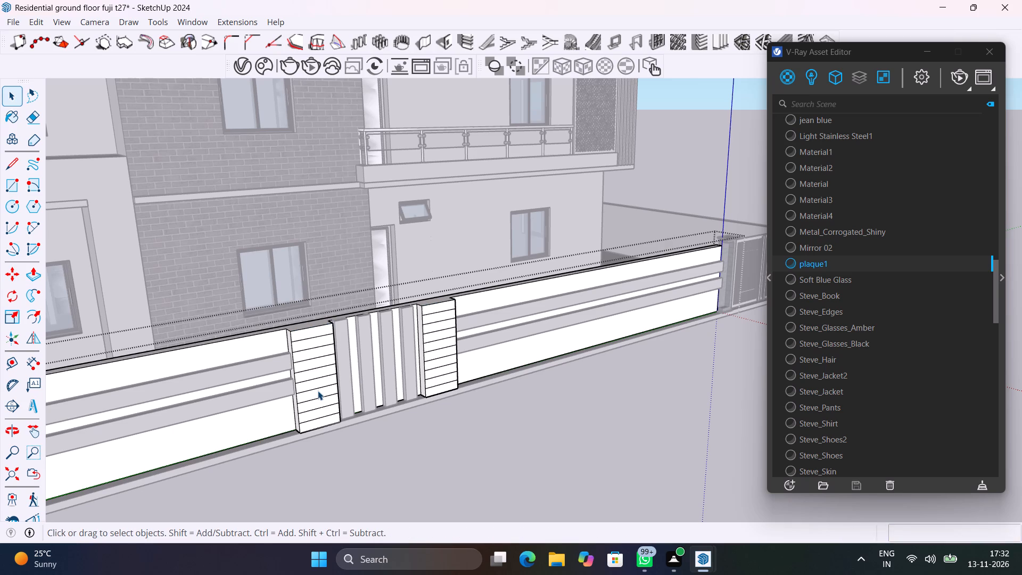
{"action": "key", "text": "space"}
Look through the scene's material list for a finish for the banded piers, and exit the compound wall group.
{"action": "scroll", "coordinate": [828, 342], "scroll_direction": "down", "scroll_amount": 12}
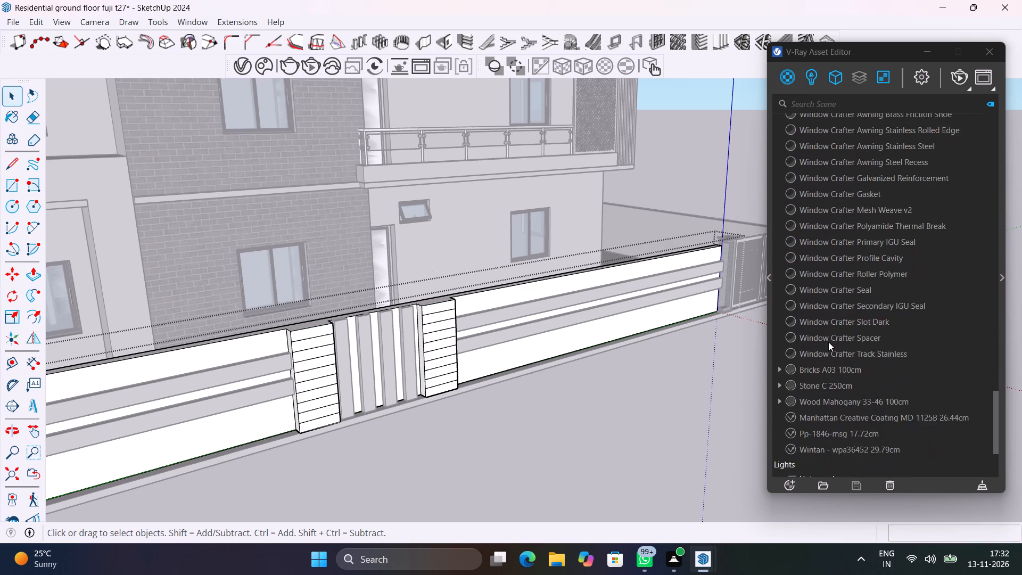
{"action": "scroll", "coordinate": [828, 342], "scroll_direction": "down", "scroll_amount": 2}
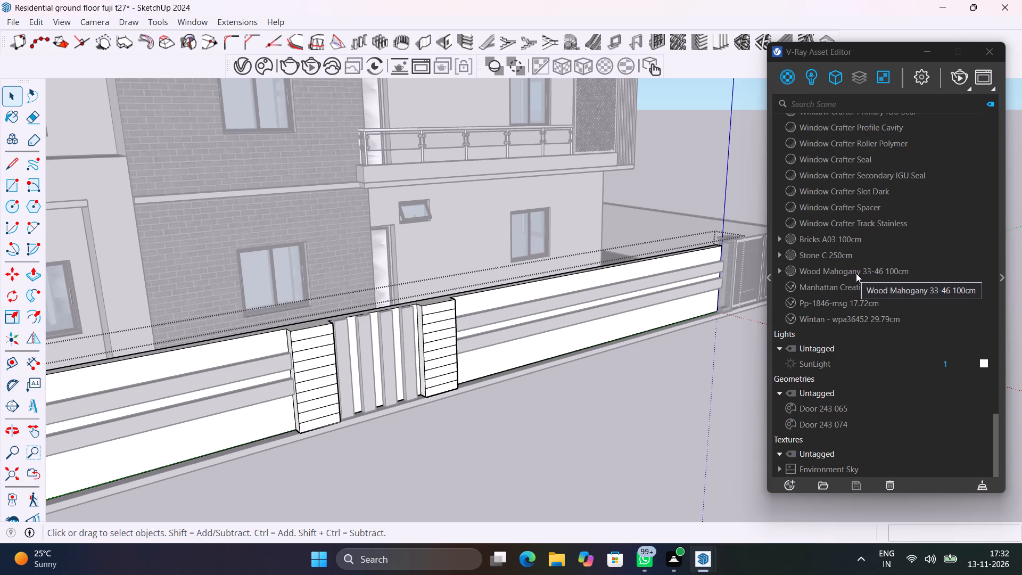
{"action": "scroll", "coordinate": [856, 273], "scroll_direction": "up", "scroll_amount": 1}
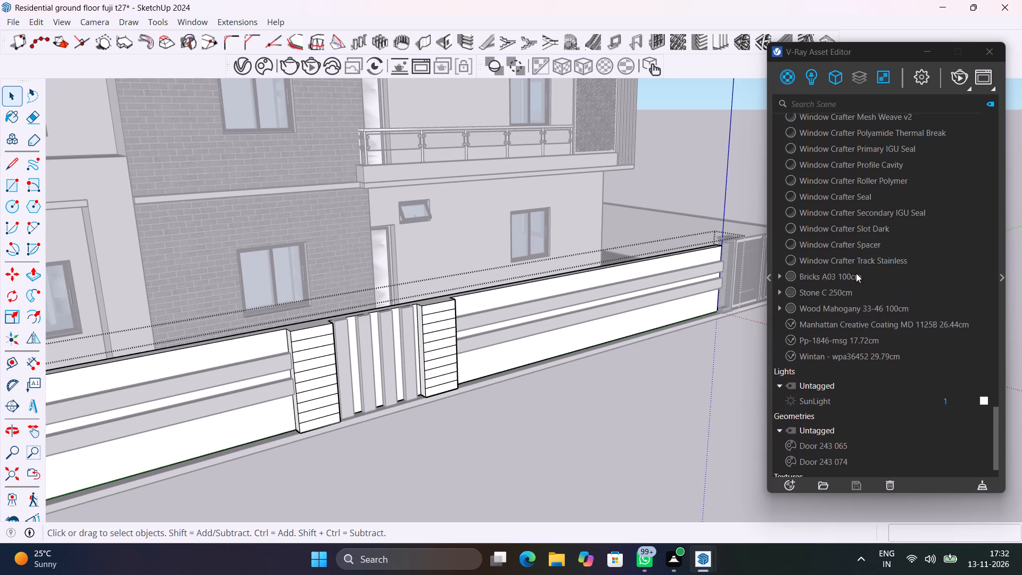
{"action": "scroll", "coordinate": [856, 273], "scroll_direction": "up", "scroll_amount": 4}
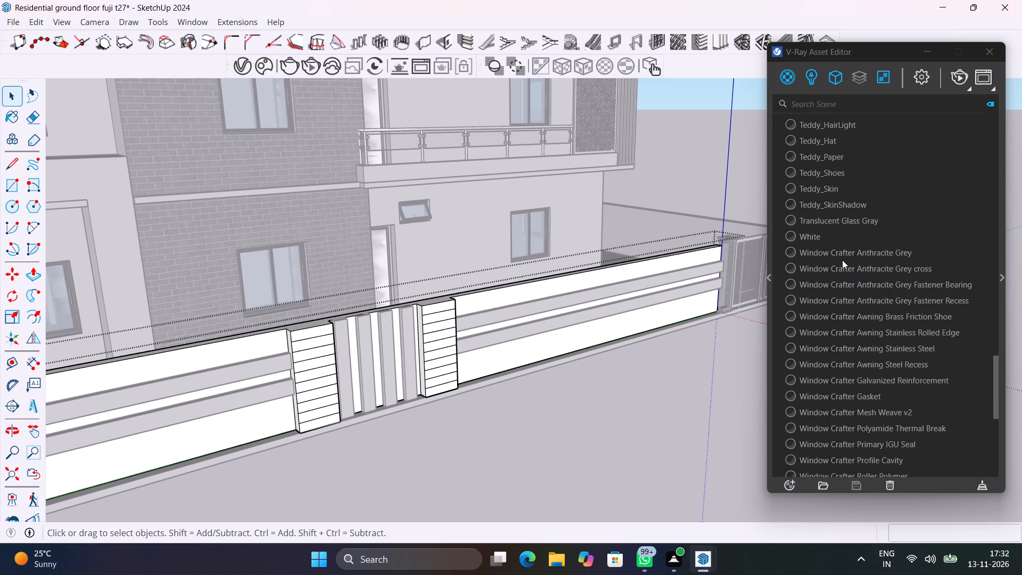
{"action": "scroll", "coordinate": [842, 251], "scroll_direction": "up", "scroll_amount": 3}
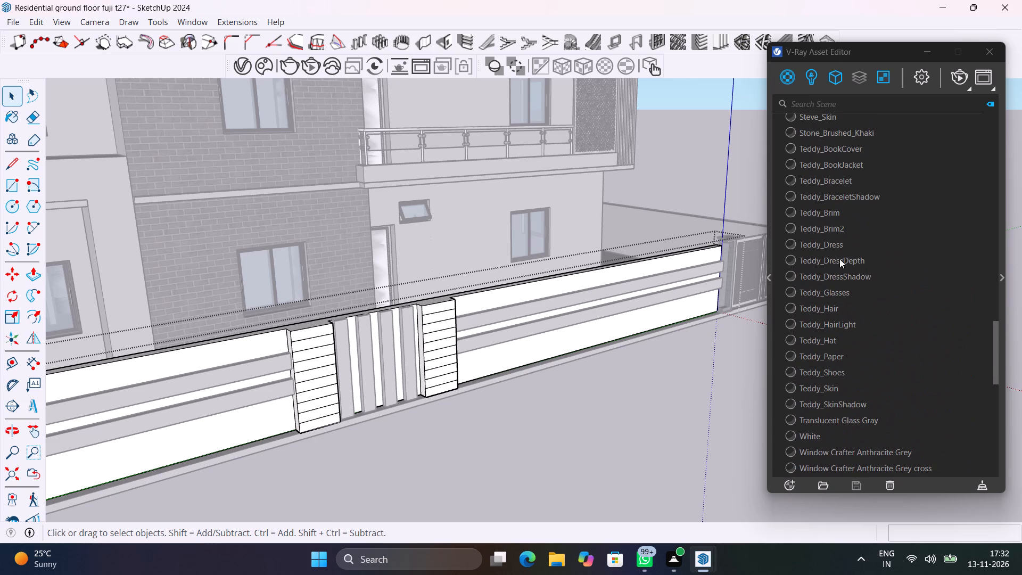
{"action": "left_click", "coordinate": [653, 434]}
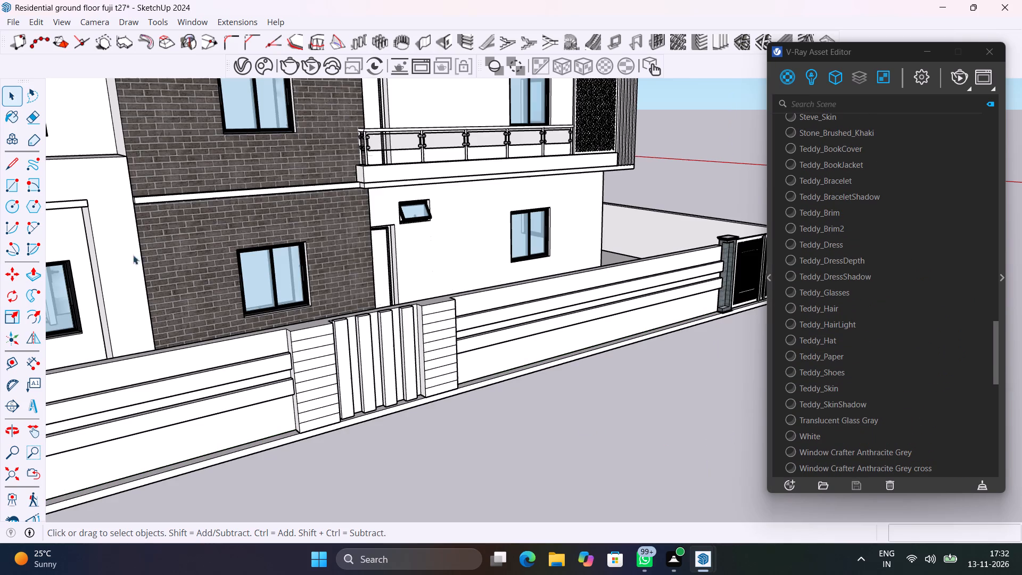
Sample the Manhattan Creative Coating MD 1125B 26.44cm material from the vertical fins beside the upper-floor lattice screen.
{"action": "left_click", "coordinate": [10, 114]}
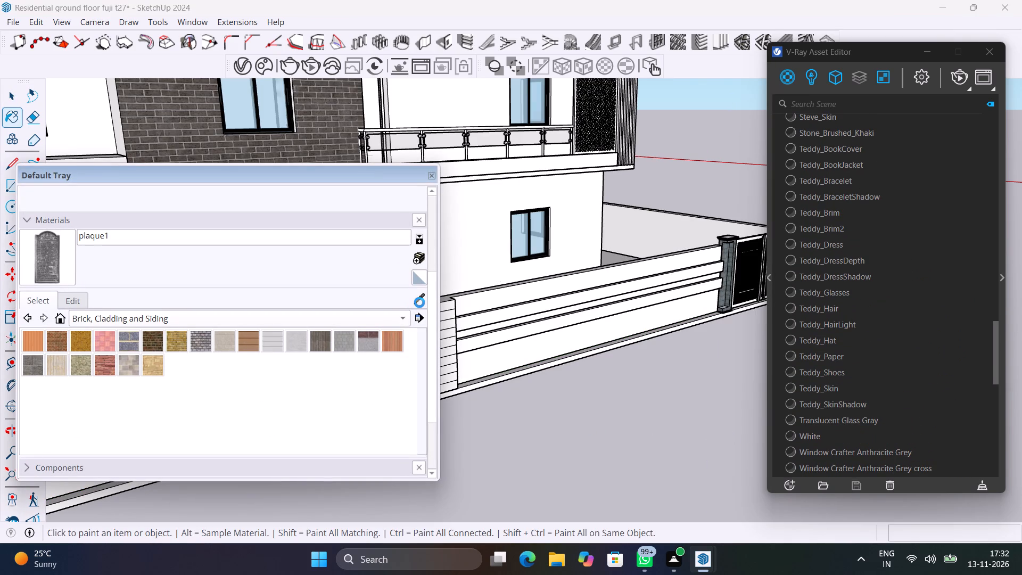
{"action": "left_click", "coordinate": [419, 302]}
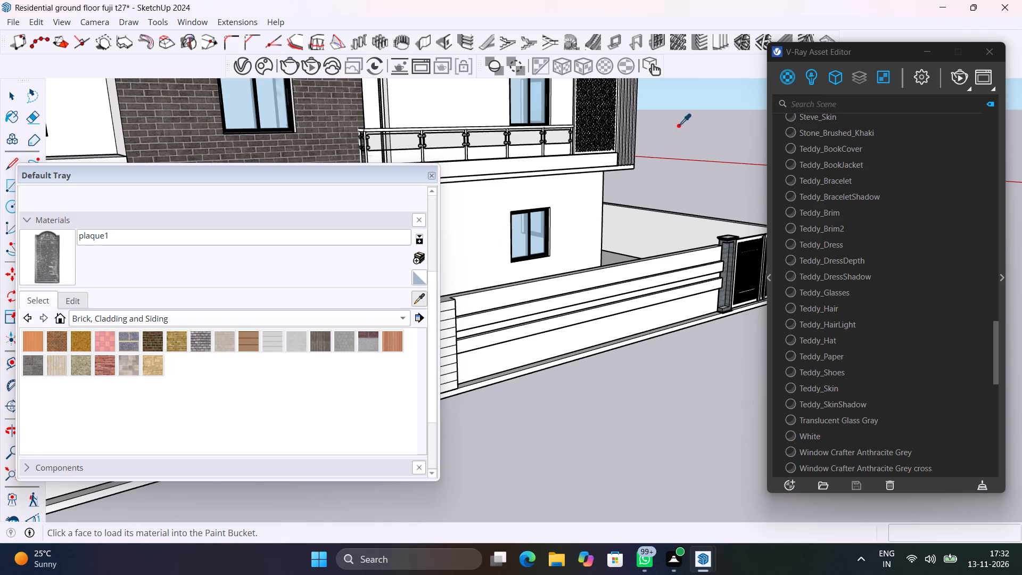
{"action": "scroll", "coordinate": [620, 123], "scroll_direction": "up", "scroll_amount": 20}
{"action": "scroll", "coordinate": [620, 123], "scroll_direction": "up", "scroll_amount": 7}
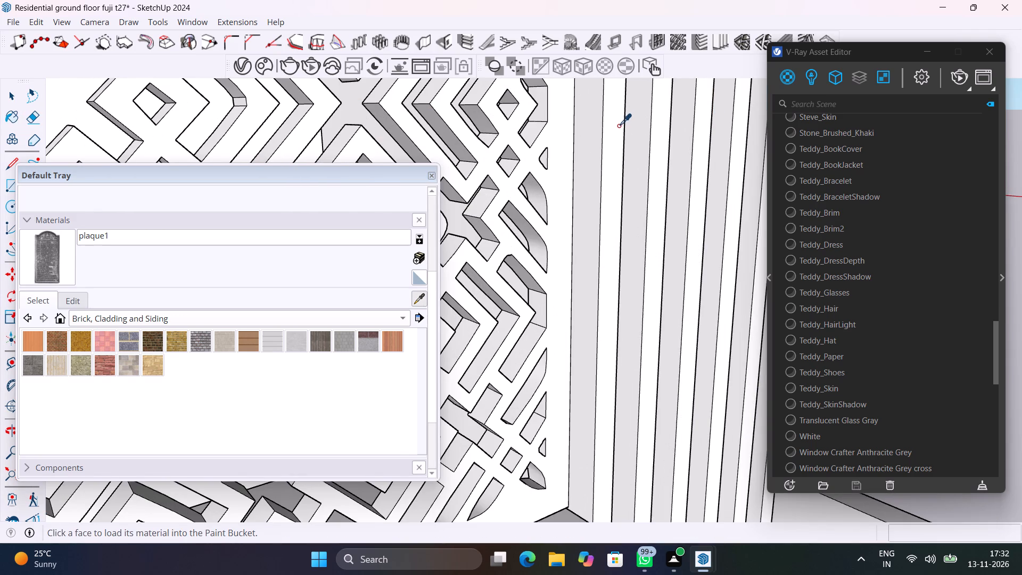
{"action": "left_click", "coordinate": [616, 136]}
{"action": "scroll", "coordinate": [621, 135], "scroll_direction": "down", "scroll_amount": 16}
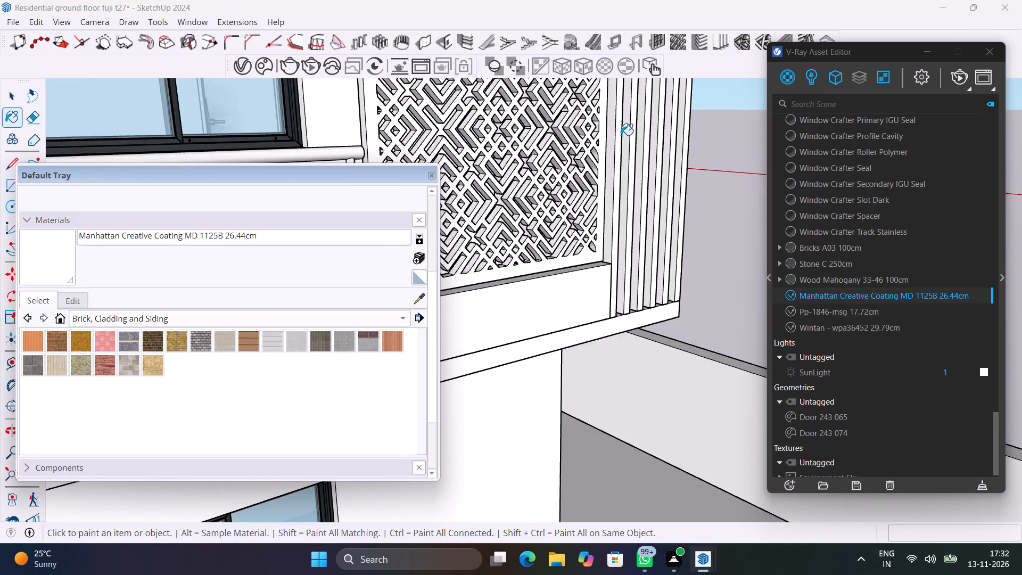
Paint the compound wall group with the sampled Manhattan Creative Coating at the nearer banded pier.
{"action": "scroll", "coordinate": [621, 135], "scroll_direction": "down", "scroll_amount": 19}
{"action": "scroll", "coordinate": [481, 259], "scroll_direction": "up", "scroll_amount": 12}
{"action": "left_click", "coordinate": [481, 259]}
{"action": "key", "text": "space"}
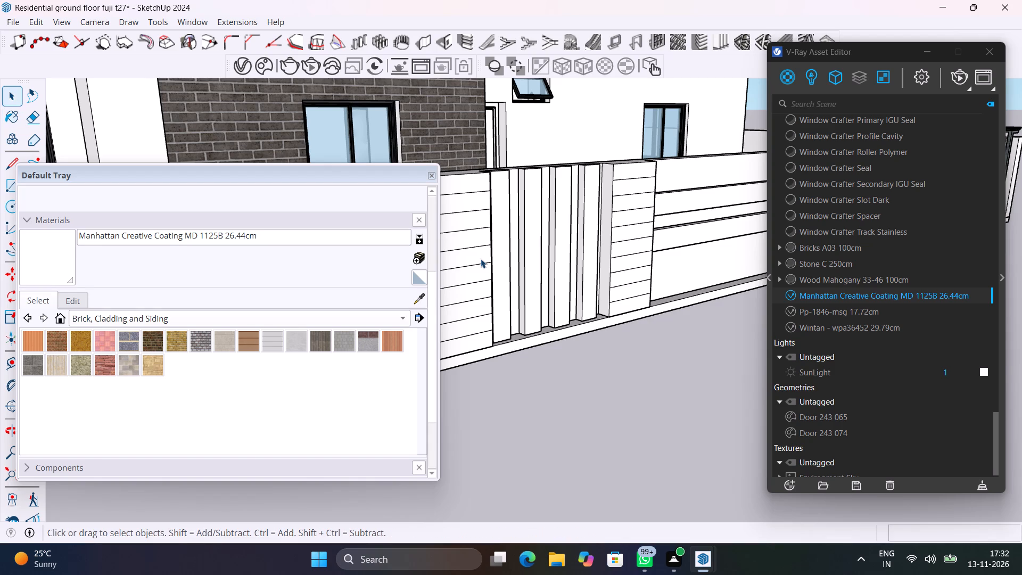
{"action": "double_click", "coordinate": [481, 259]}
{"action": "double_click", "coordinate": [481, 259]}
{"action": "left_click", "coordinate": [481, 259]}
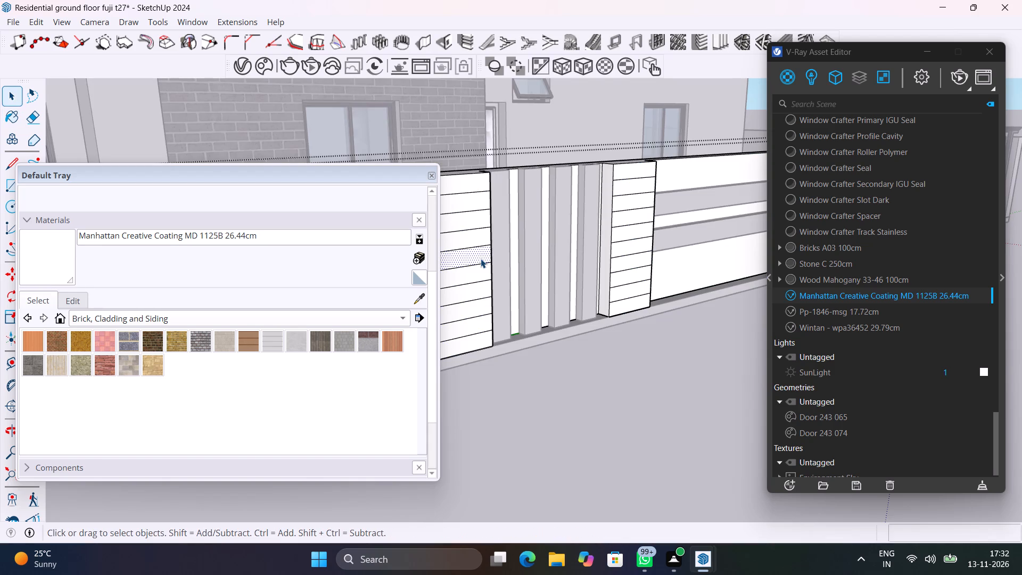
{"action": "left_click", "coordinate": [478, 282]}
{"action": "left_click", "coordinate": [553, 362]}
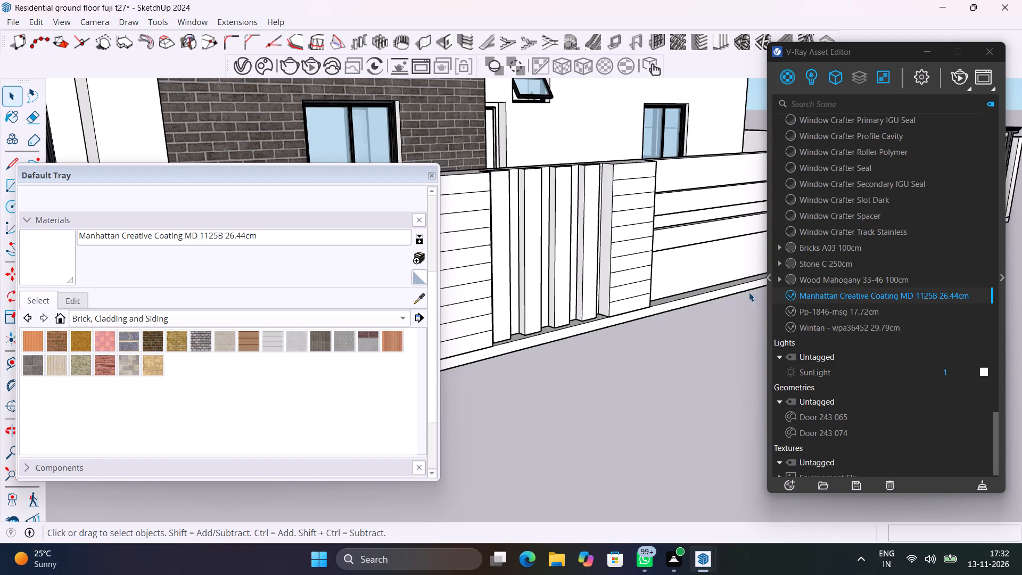
Inside the compound wall group, apply Manhattan Creative Coating MD 1125B 26.44cm to the nearer pier's bottom band.
{"action": "left_click", "coordinate": [479, 182]}
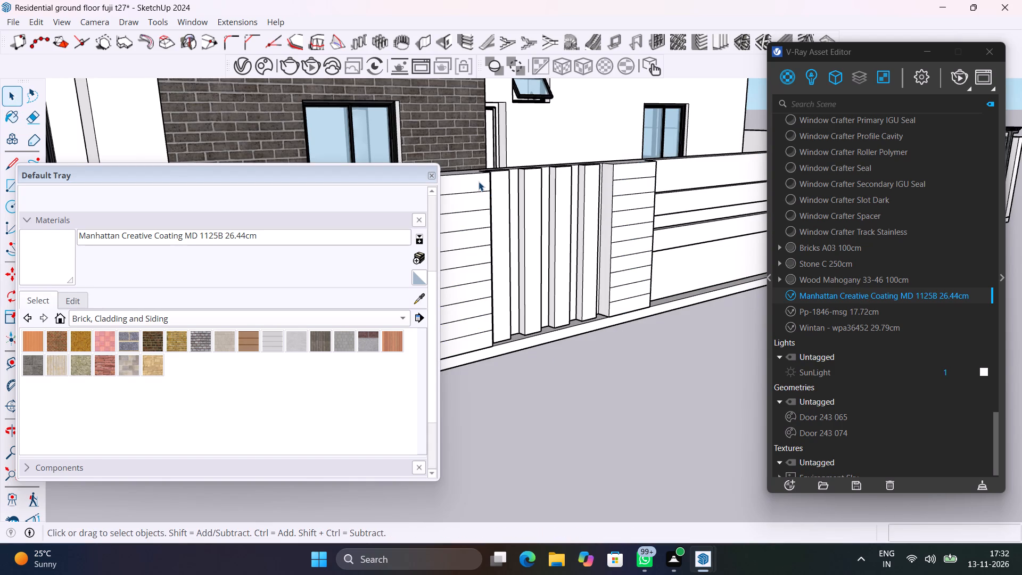
{"action": "scroll", "coordinate": [479, 182], "scroll_direction": "up", "scroll_amount": 4}
{"action": "double_click", "coordinate": [479, 182]}
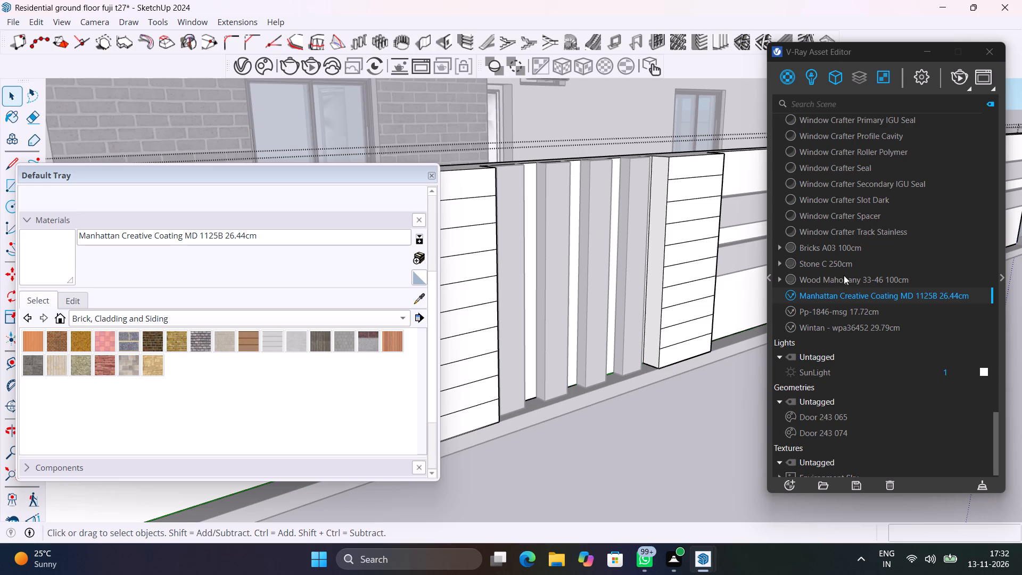
{"action": "scroll", "coordinate": [853, 281], "scroll_direction": "down", "scroll_amount": 15}
{"action": "scroll", "coordinate": [583, 397], "scroll_direction": "down", "scroll_amount": 8}
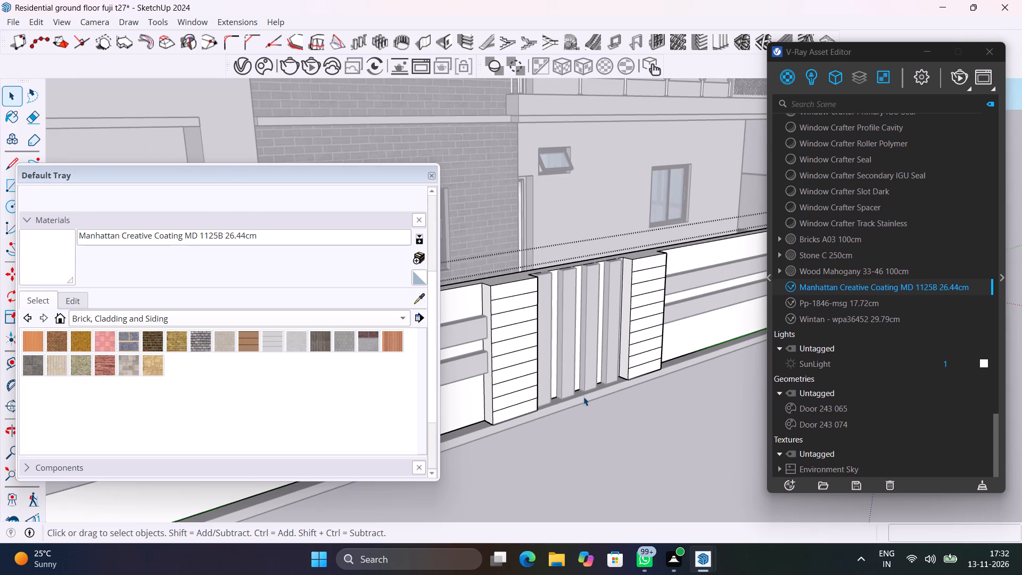
{"action": "left_click", "coordinate": [524, 410]}
{"action": "scroll", "coordinate": [524, 410], "scroll_direction": "up", "scroll_amount": 6}
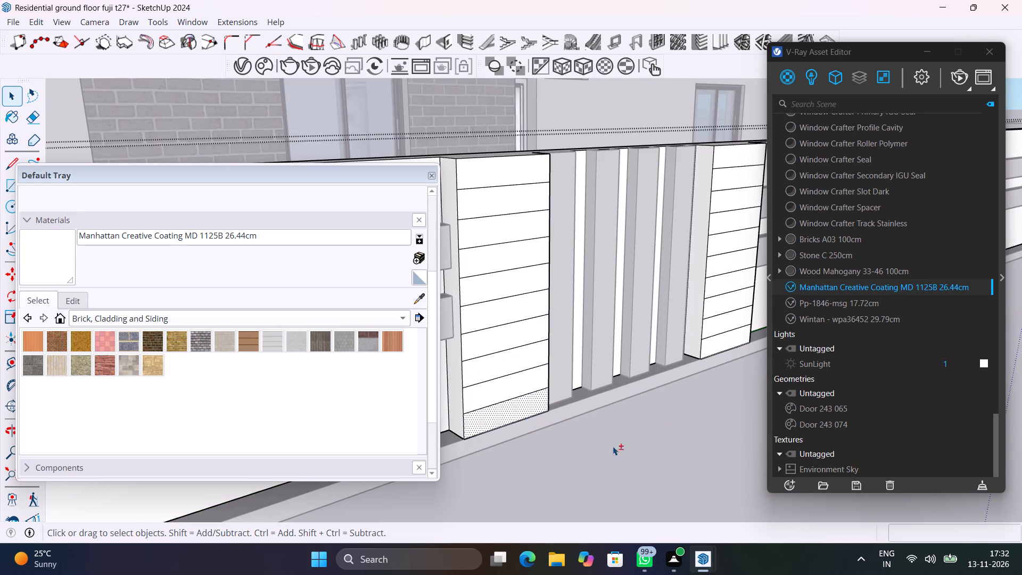
{"action": "right_click", "coordinate": [880, 290], "text": "shift"}
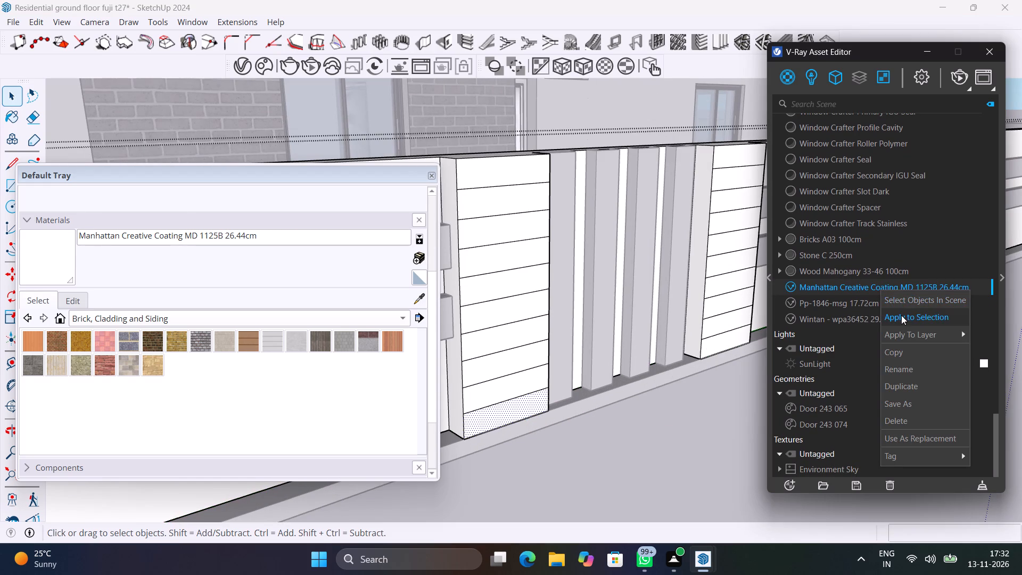
{"action": "left_click", "coordinate": [901, 315], "text": "shift"}
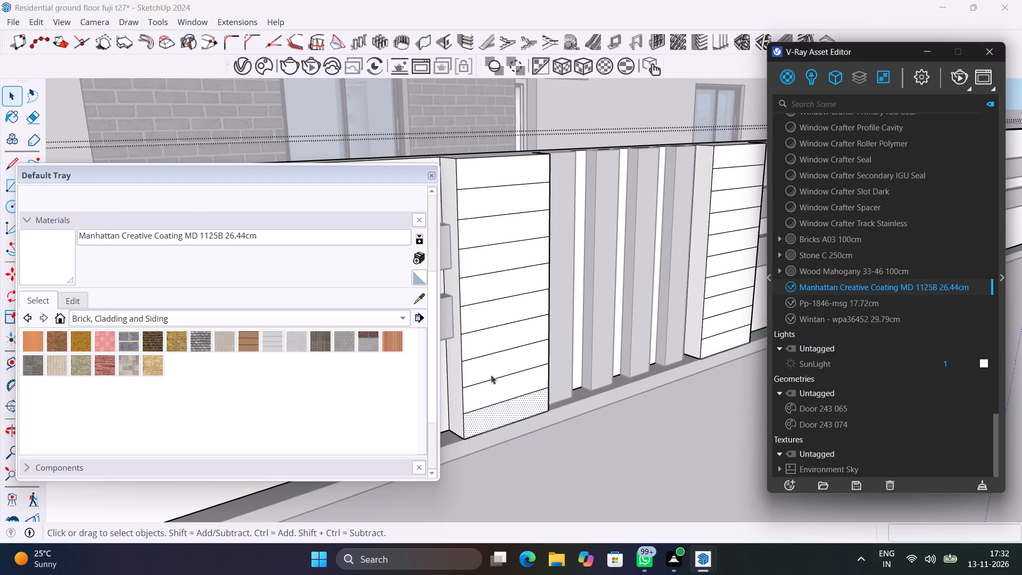
Apply Manhattan Creative Coating MD 1125B 26.44cm to the nearer pier's top band and exit the group.
{"action": "left_click", "coordinate": [489, 160]}
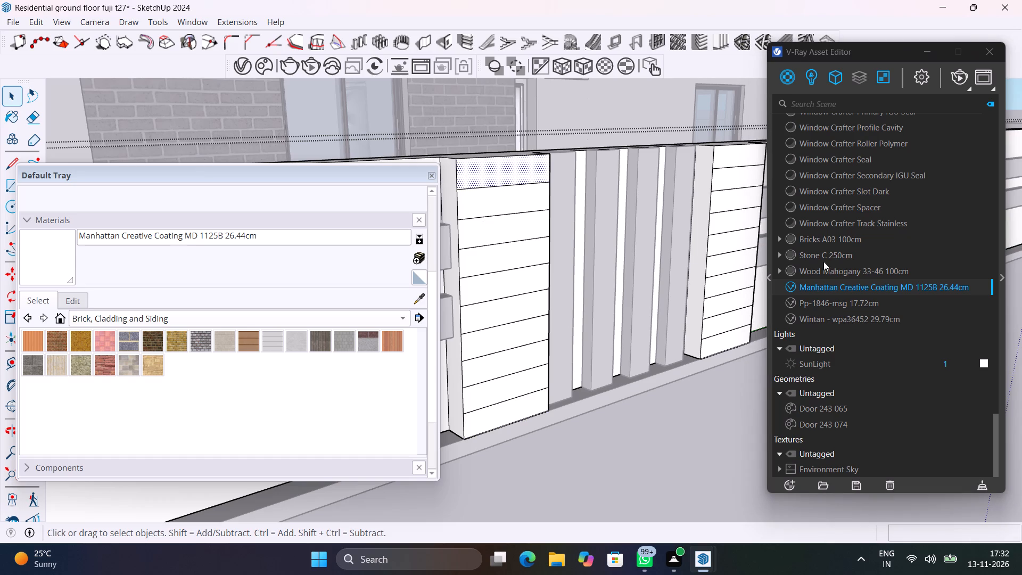
{"action": "right_click", "coordinate": [876, 289]}
{"action": "left_click", "coordinate": [905, 320]}
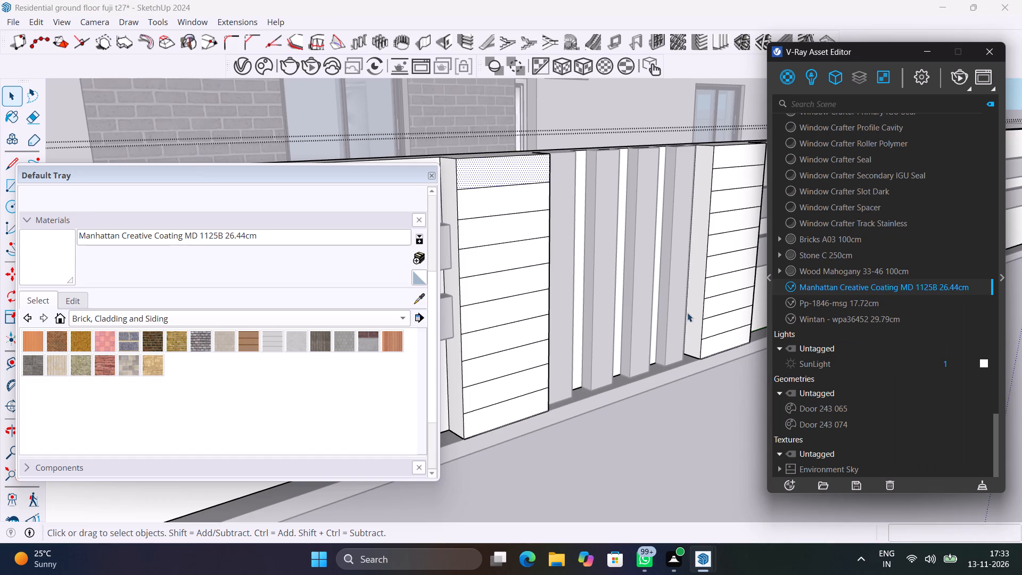
{"action": "scroll", "coordinate": [487, 208], "scroll_direction": "down", "scroll_amount": 2}
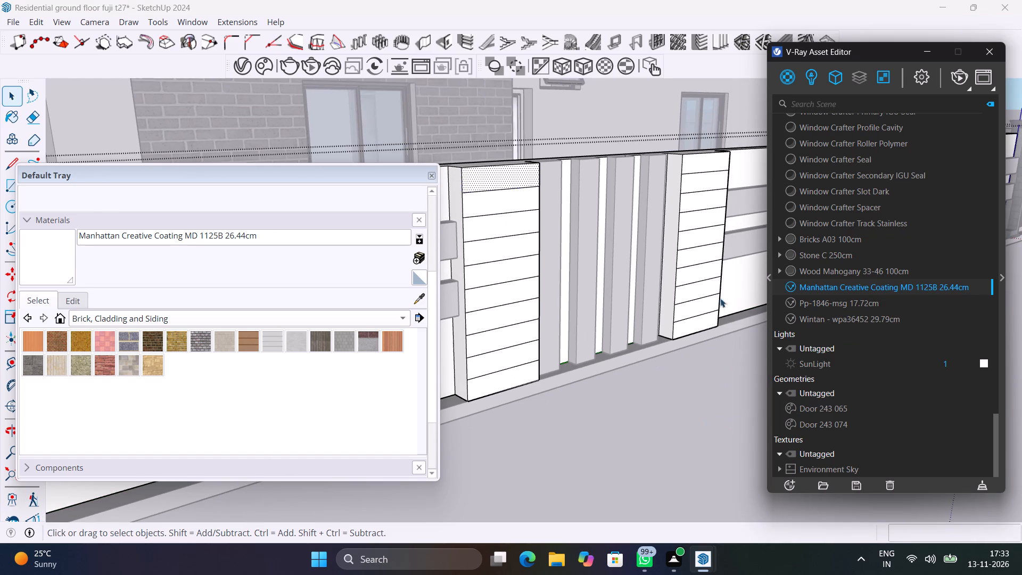
{"action": "key", "text": "space"}
{"action": "left_click", "coordinate": [704, 410]}
Reopen the compound wall group and apply Manhattan Creative Coating MD 1125B 26.44cm to the nearer pier's third band from the top.
{"action": "left_click", "coordinate": [492, 178]}
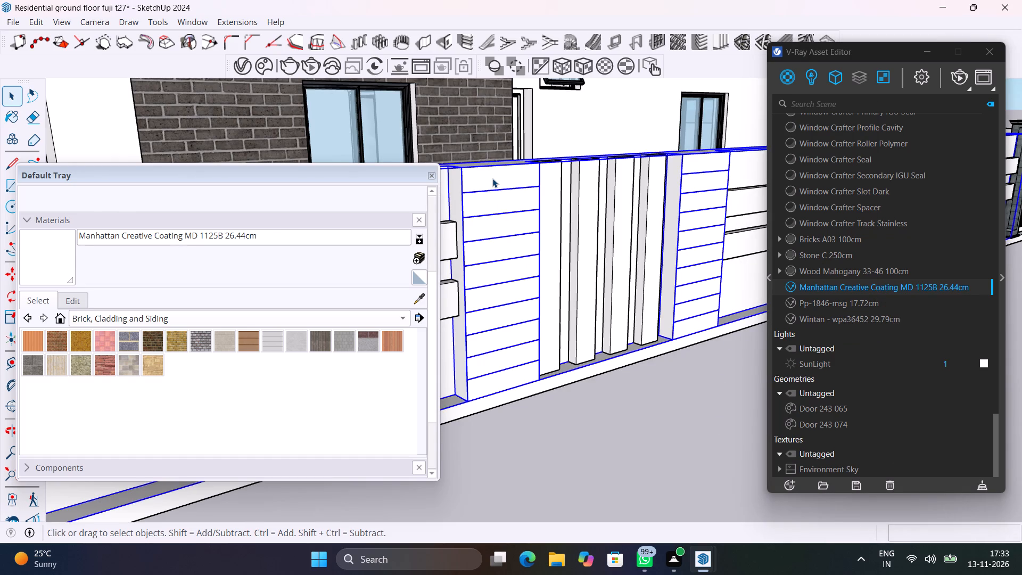
{"action": "double_click", "coordinate": [492, 178]}
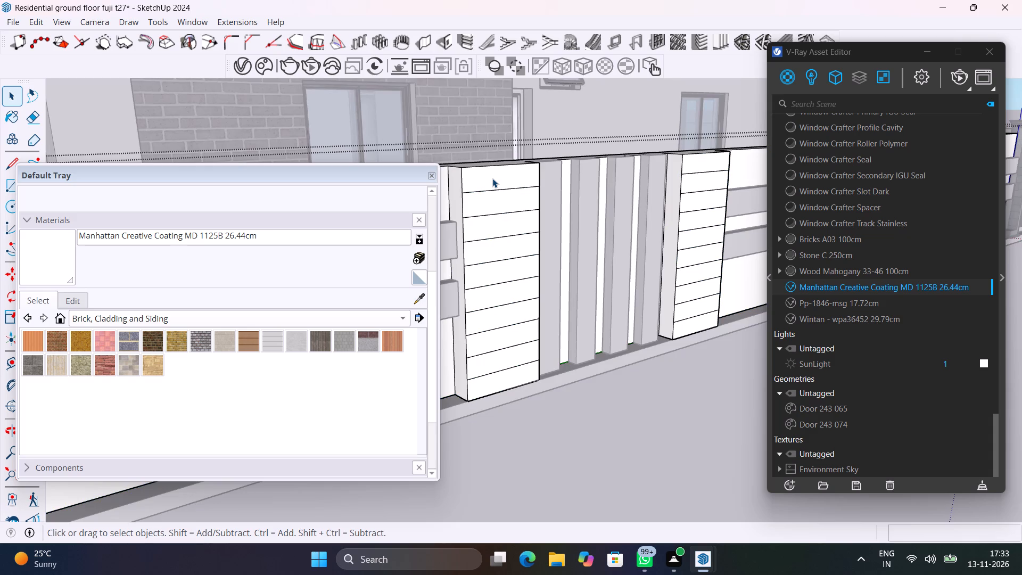
{"action": "middle_click_drag", "start_coordinate": [516, 289], "coordinate": [601, 356]}
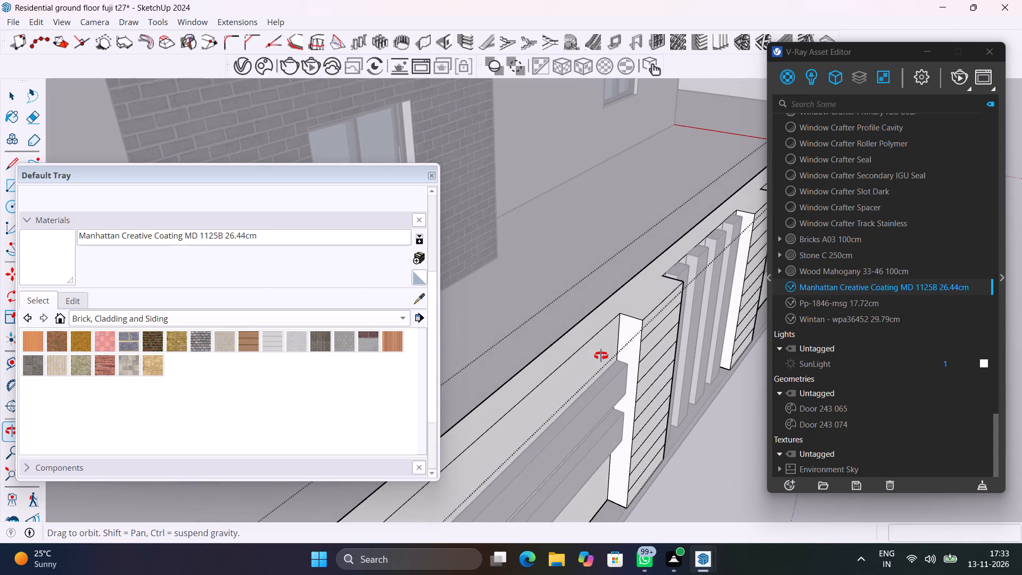
{"action": "middle_click_drag", "start_coordinate": [601, 356], "coordinate": [513, 309]}
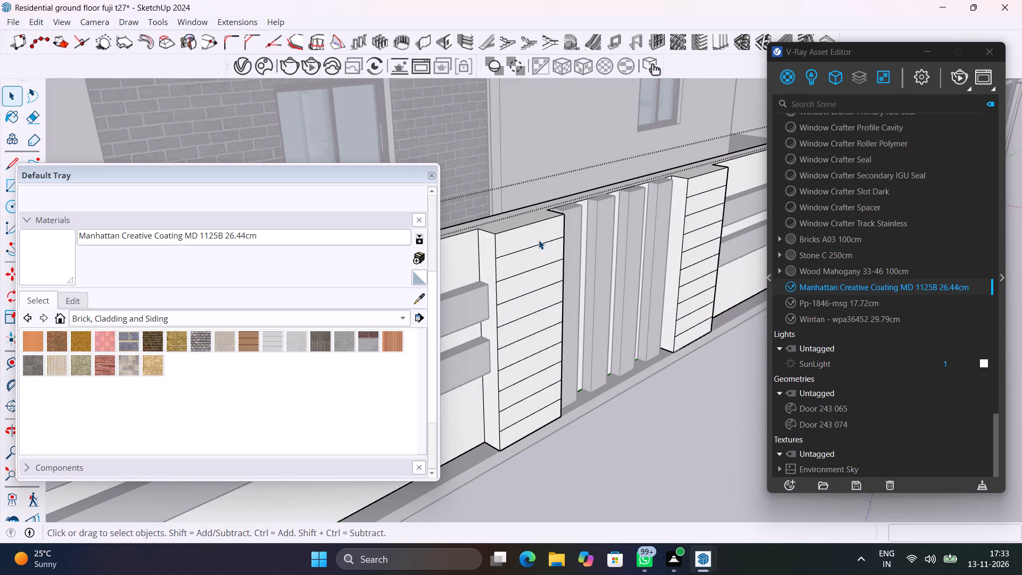
{"action": "left_click", "coordinate": [554, 270]}
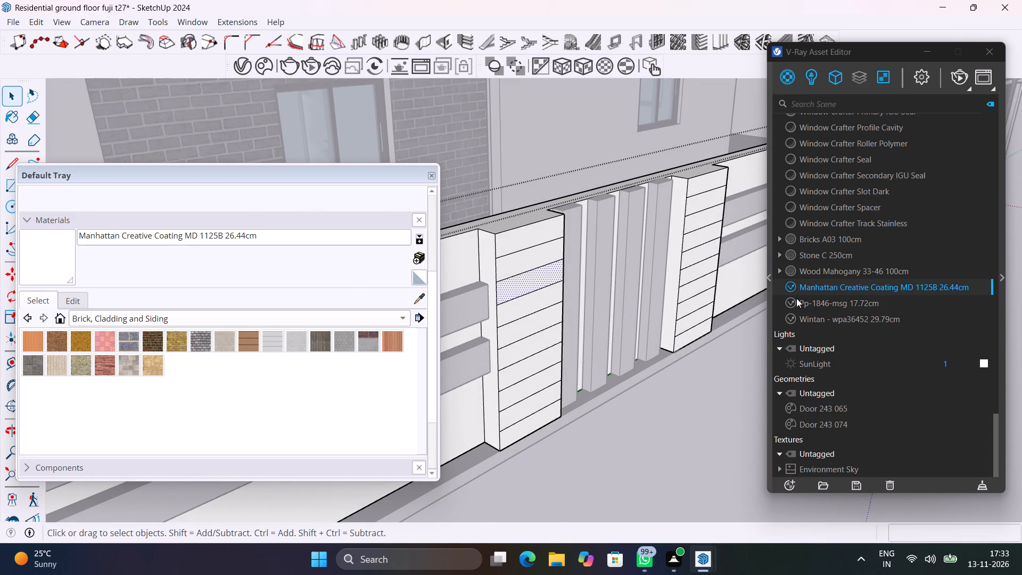
{"action": "right_click", "coordinate": [829, 286]}
{"action": "left_click", "coordinate": [860, 314]}
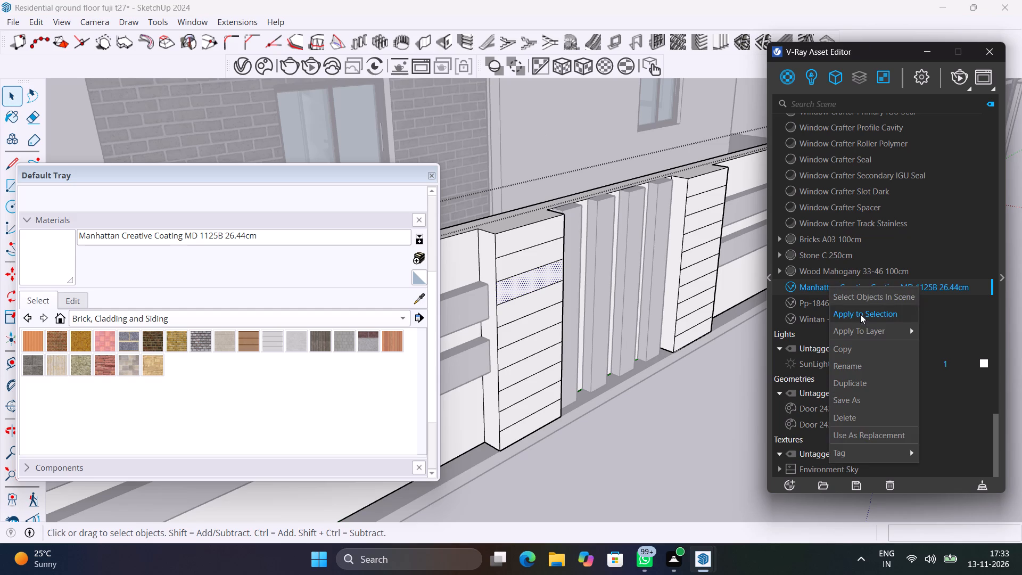
Apply Manhattan Creative Coating MD 1125B 26.44cm to the nearer pier's fourth, fifth, sixth and seventh bands from the top.
{"action": "left_click", "coordinate": [546, 299]}
{"action": "right_click", "coordinate": [869, 290]}
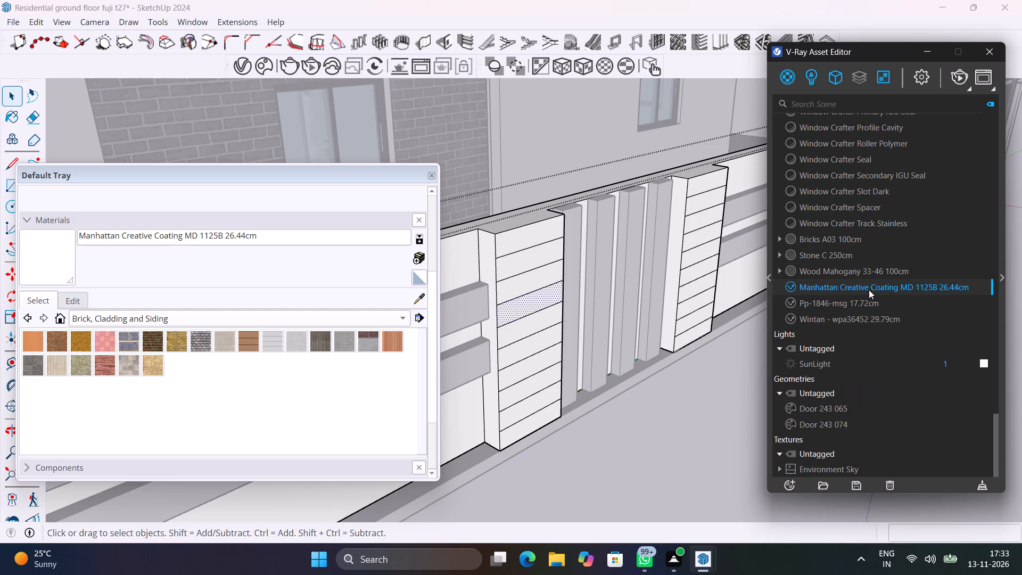
{"action": "left_click", "coordinate": [887, 317]}
{"action": "left_click", "coordinate": [548, 321]}
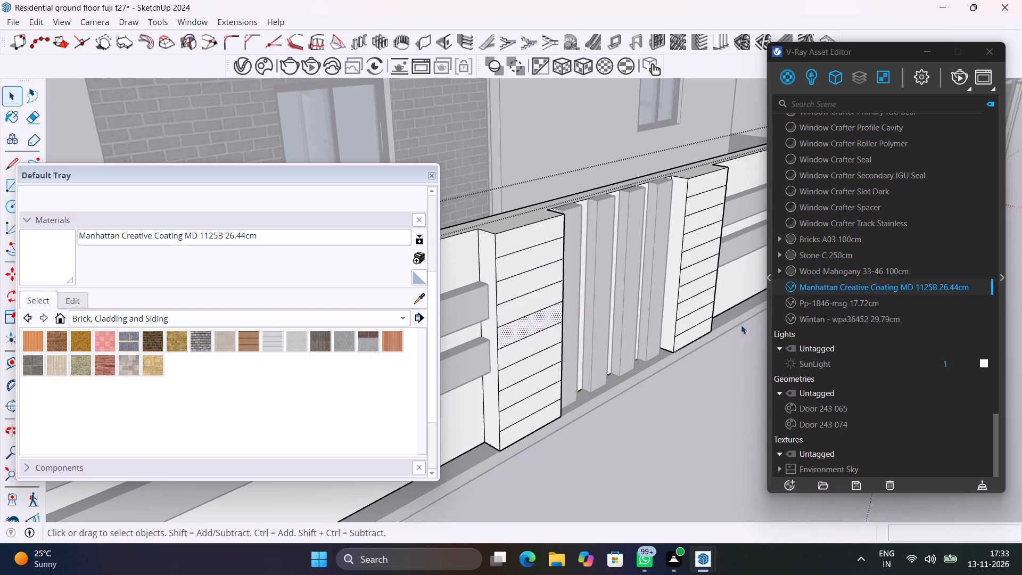
{"action": "right_click", "coordinate": [844, 289]}
{"action": "left_click", "coordinate": [858, 311]}
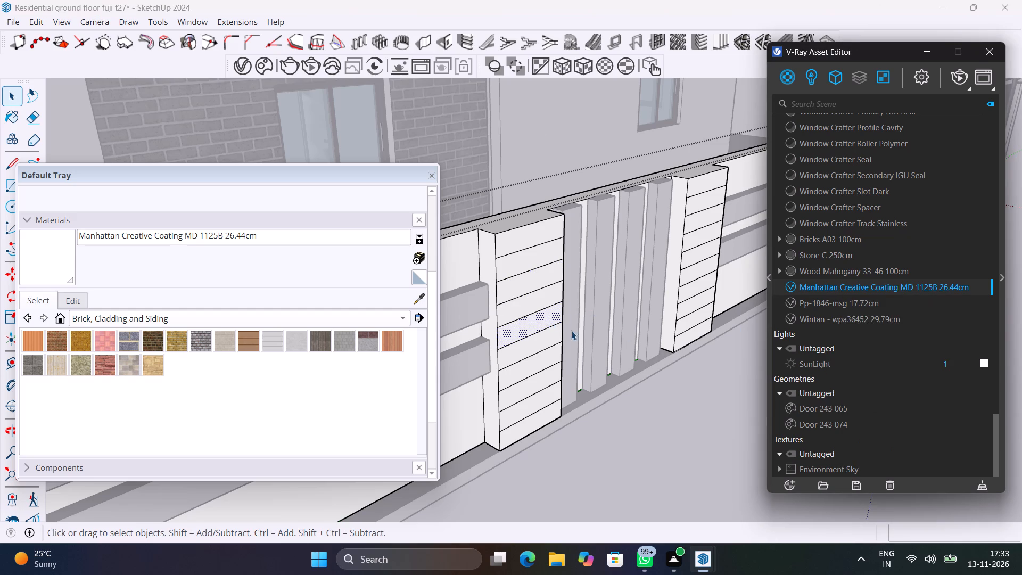
{"action": "left_click", "coordinate": [552, 331]}
{"action": "right_click", "coordinate": [856, 290]}
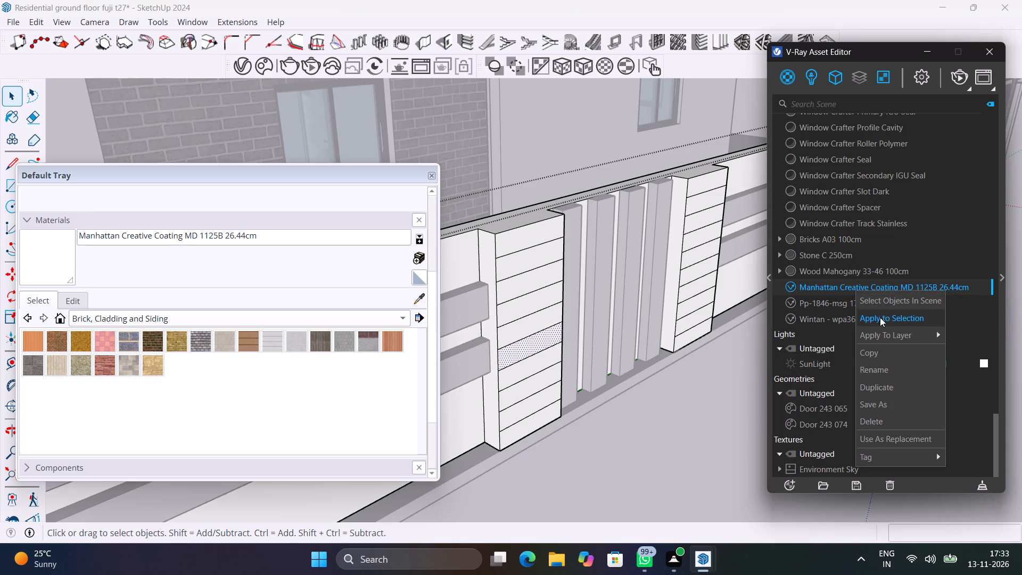
{"action": "left_click", "coordinate": [880, 317]}
{"action": "left_click", "coordinate": [549, 355]}
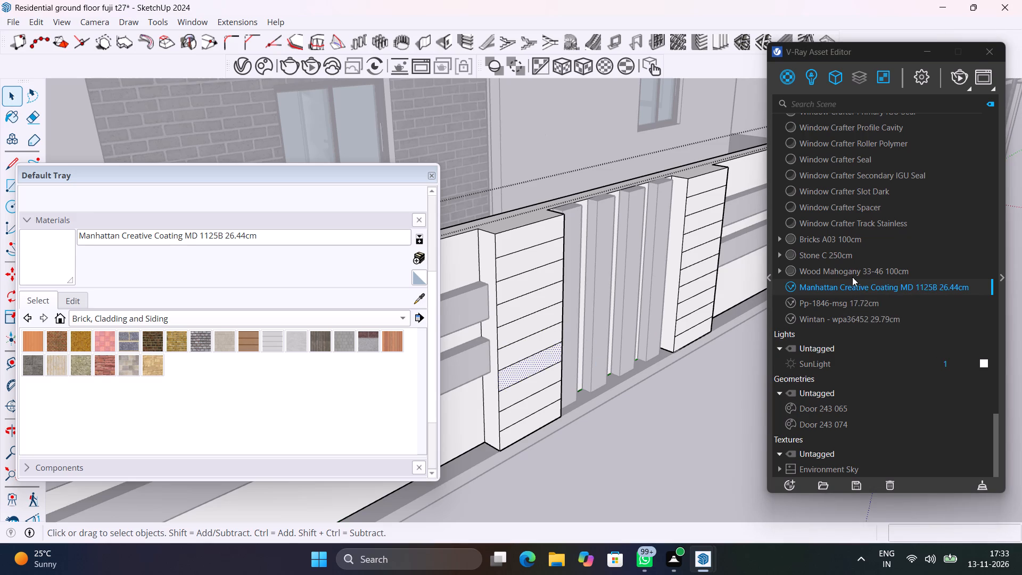
{"action": "right_click", "coordinate": [859, 286]}
{"action": "left_click", "coordinate": [875, 309]}
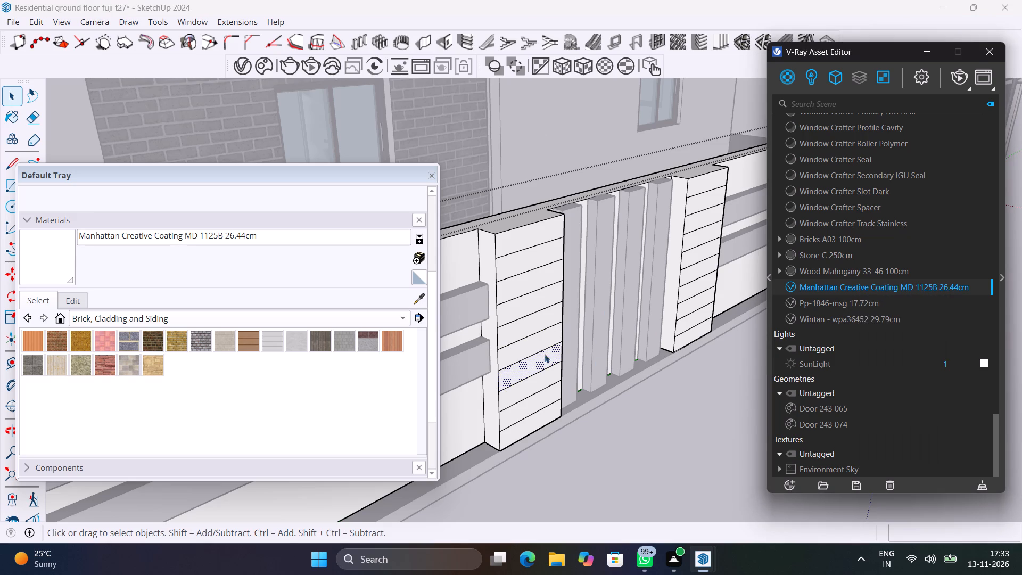
Apply Manhattan Creative Coating MD 1125B 26.44cm to the nearer pier's three lowest bands, working down to the base.
{"action": "left_click", "coordinate": [551, 373]}
{"action": "right_click", "coordinate": [845, 290]}
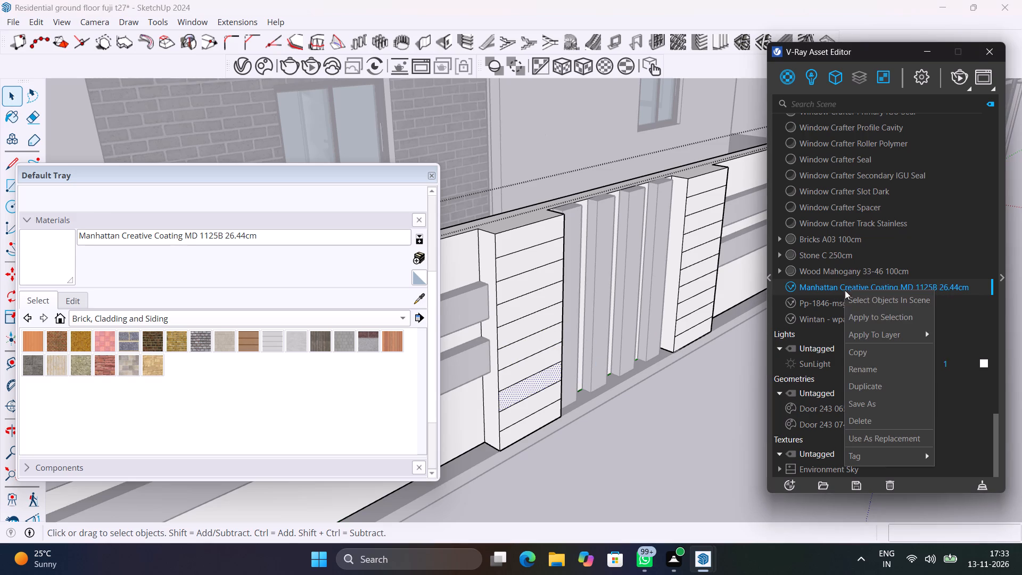
{"action": "left_click", "coordinate": [855, 313]}
{"action": "left_click", "coordinate": [545, 396]}
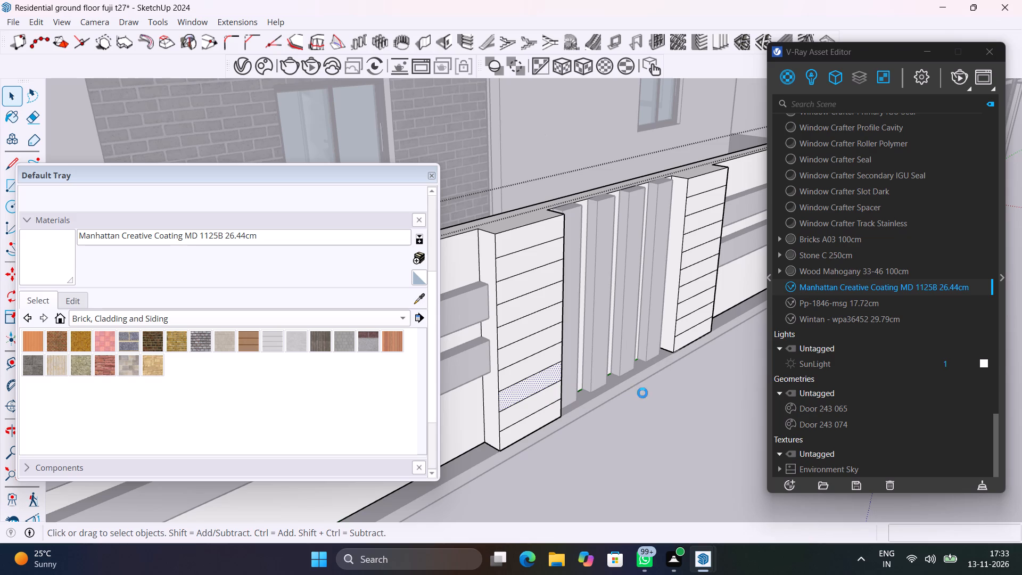
{"action": "right_click", "coordinate": [833, 291]}
{"action": "left_click", "coordinate": [856, 313]}
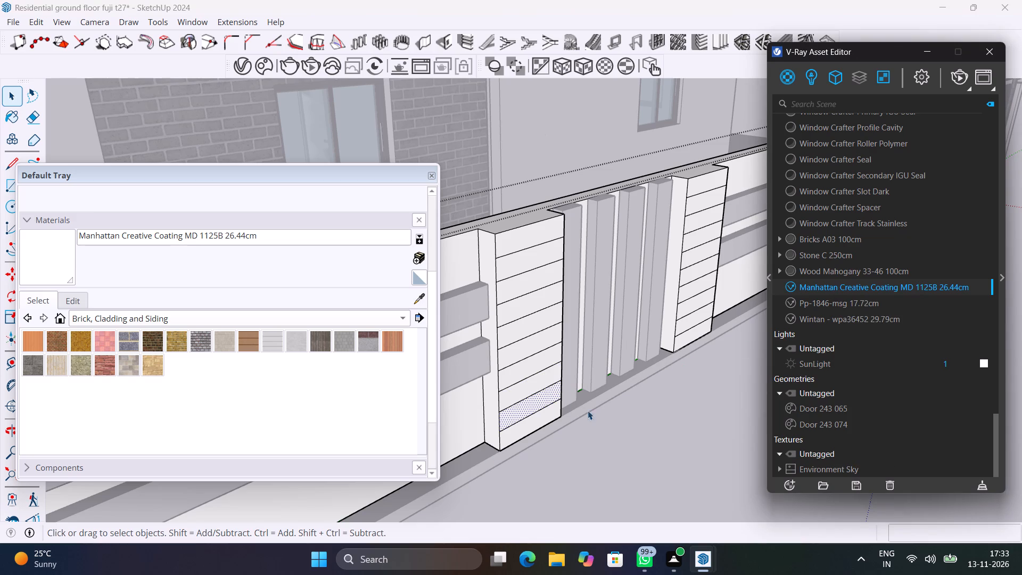
{"action": "left_click", "coordinate": [549, 417]}
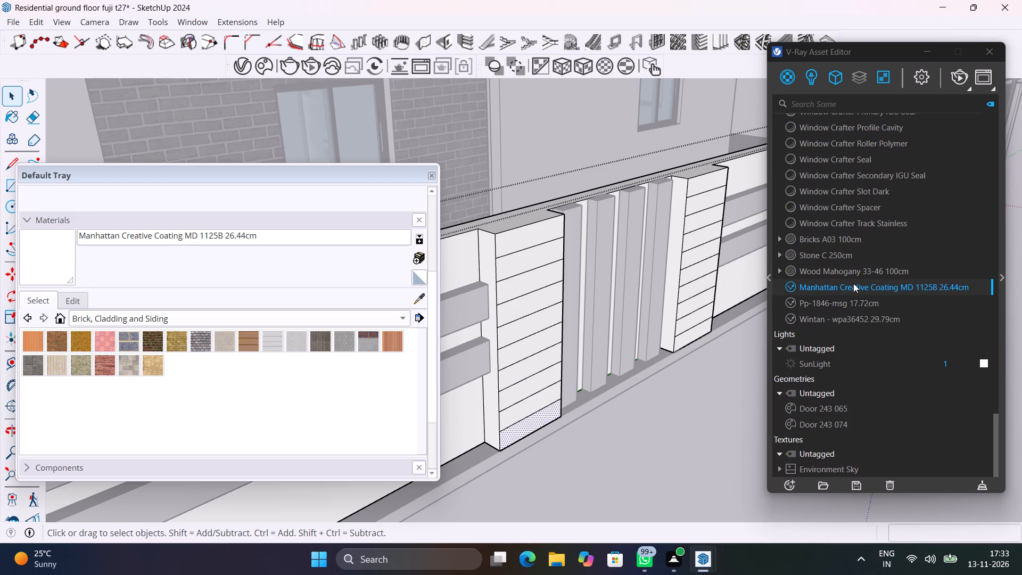
{"action": "right_click", "coordinate": [853, 282]}
{"action": "left_click", "coordinate": [888, 308]}
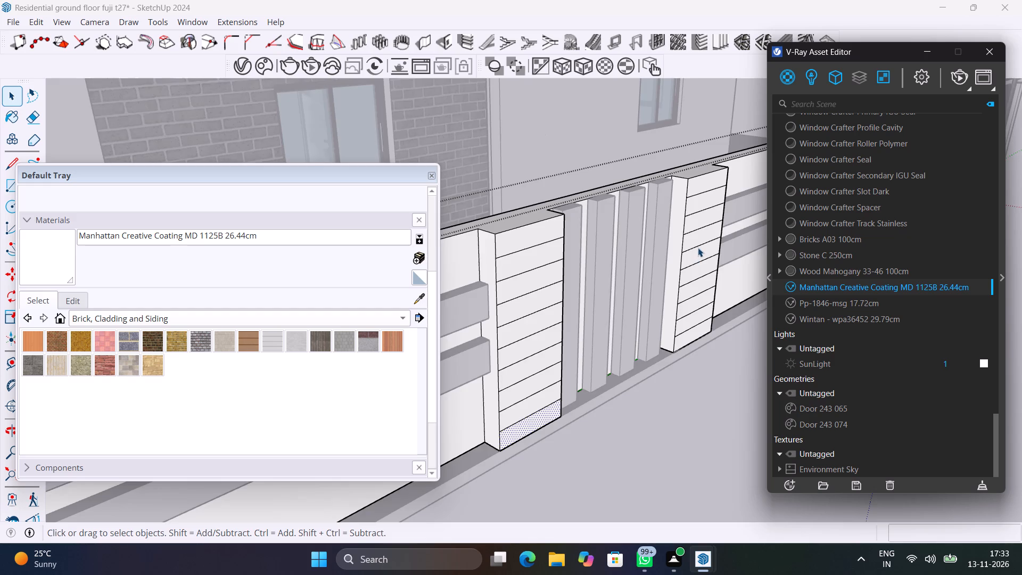
Apply Manhattan Creative Coating MD 1125B 26.44cm to the top three bands of the farther pier, beyond the vertical slats.
{"action": "scroll", "coordinate": [698, 247], "scroll_direction": "up", "scroll_amount": 3}
{"action": "scroll", "coordinate": [726, 209], "scroll_direction": "up", "scroll_amount": 2}
{"action": "middle_click_drag", "start_coordinate": [631, 234], "coordinate": [531, 268], "text": "shift"}
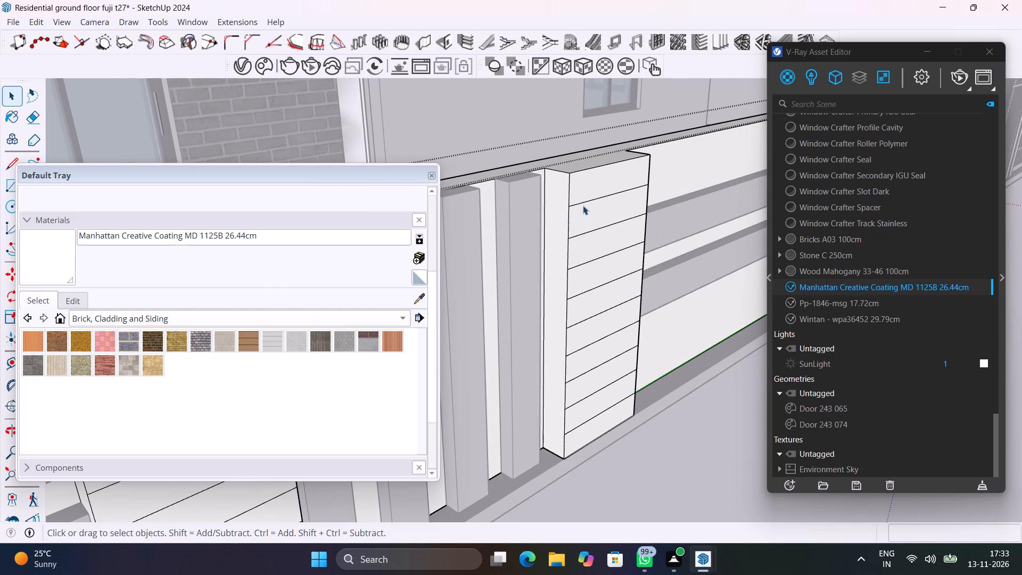
{"action": "left_click", "coordinate": [612, 180]}
{"action": "right_click", "coordinate": [831, 283]}
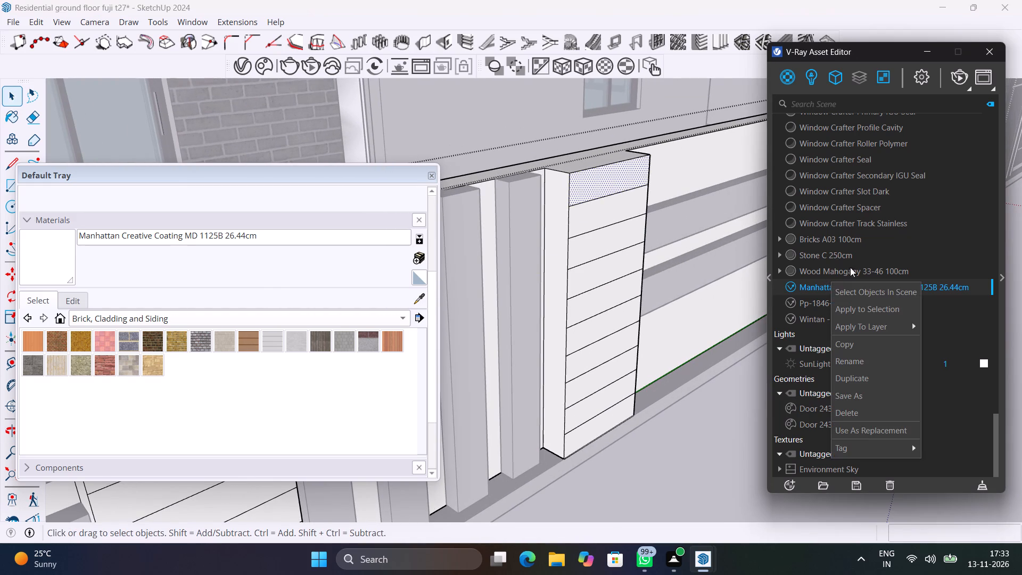
{"action": "left_click", "coordinate": [878, 301]}
{"action": "left_click", "coordinate": [629, 212]}
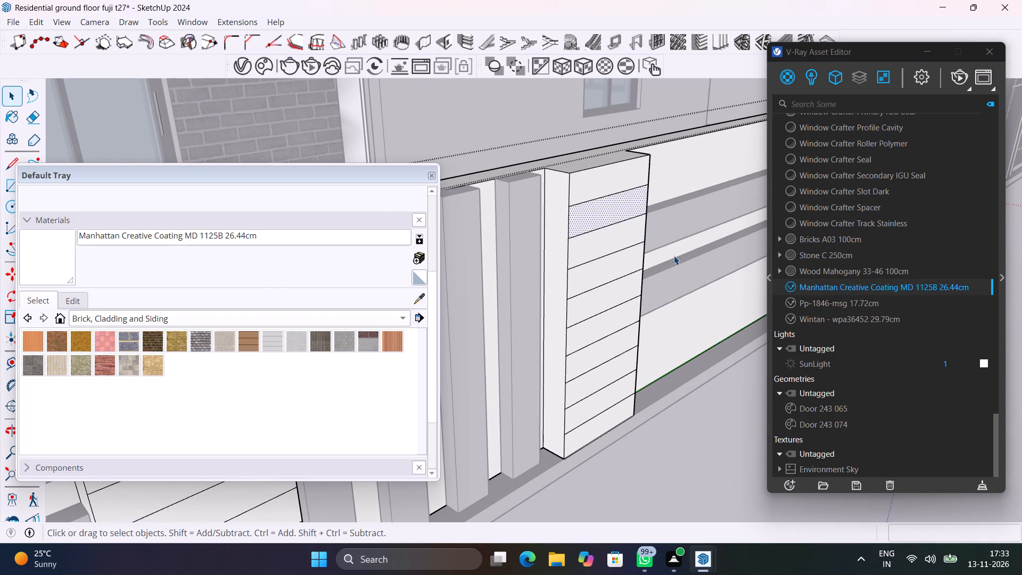
{"action": "right_click", "coordinate": [825, 287]}
{"action": "left_click", "coordinate": [875, 313]}
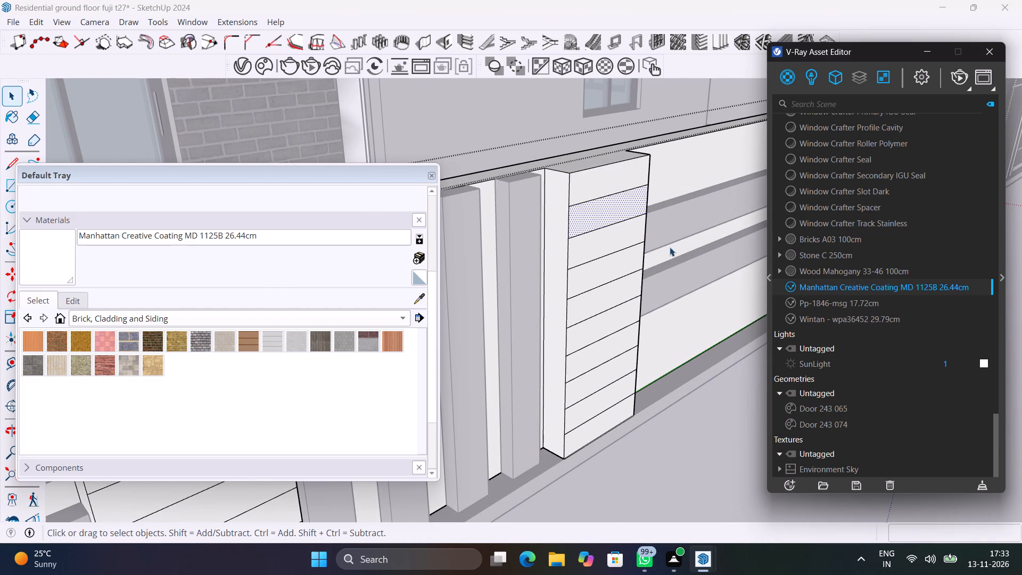
{"action": "left_click", "coordinate": [618, 233]}
{"action": "right_click", "coordinate": [818, 286]}
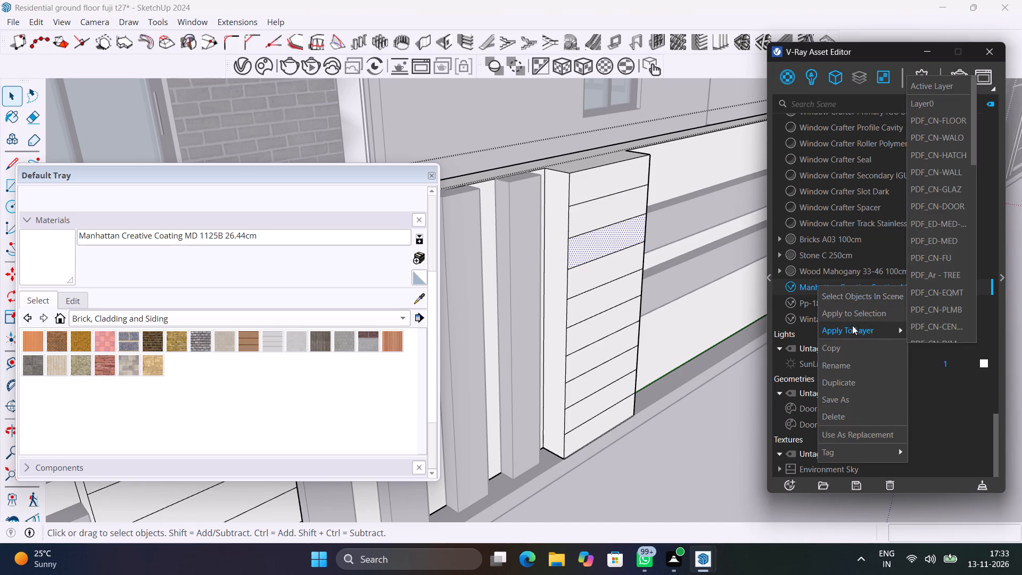
{"action": "left_click", "coordinate": [852, 320]}
Apply Manhattan Creative Coating MD 1125B 26.44cm to the farther pier's fourth, fifth, sixth and seventh bands from the top.
{"action": "left_click", "coordinate": [599, 268]}
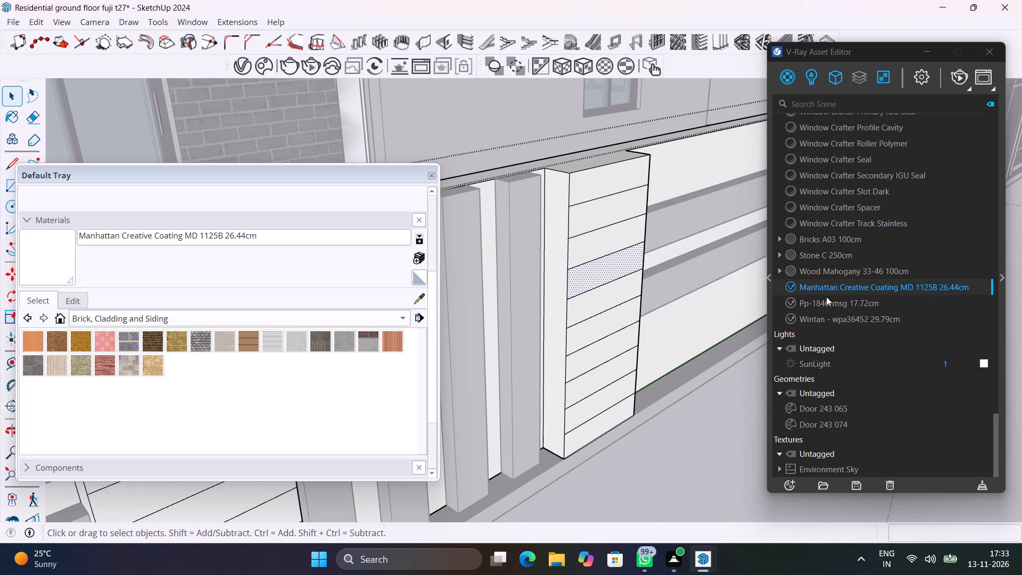
{"action": "right_click", "coordinate": [829, 293]}
{"action": "left_click", "coordinate": [844, 311]}
{"action": "left_click", "coordinate": [609, 301]}
{"action": "right_click", "coordinate": [845, 287]}
{"action": "left_click", "coordinate": [868, 315]}
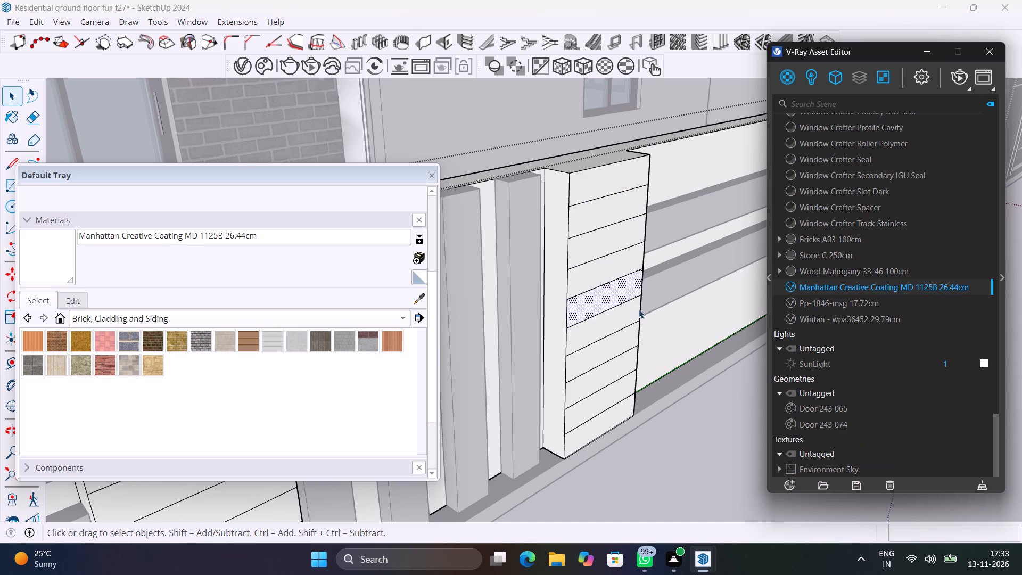
{"action": "left_click", "coordinate": [615, 315]}
{"action": "right_click", "coordinate": [834, 290]}
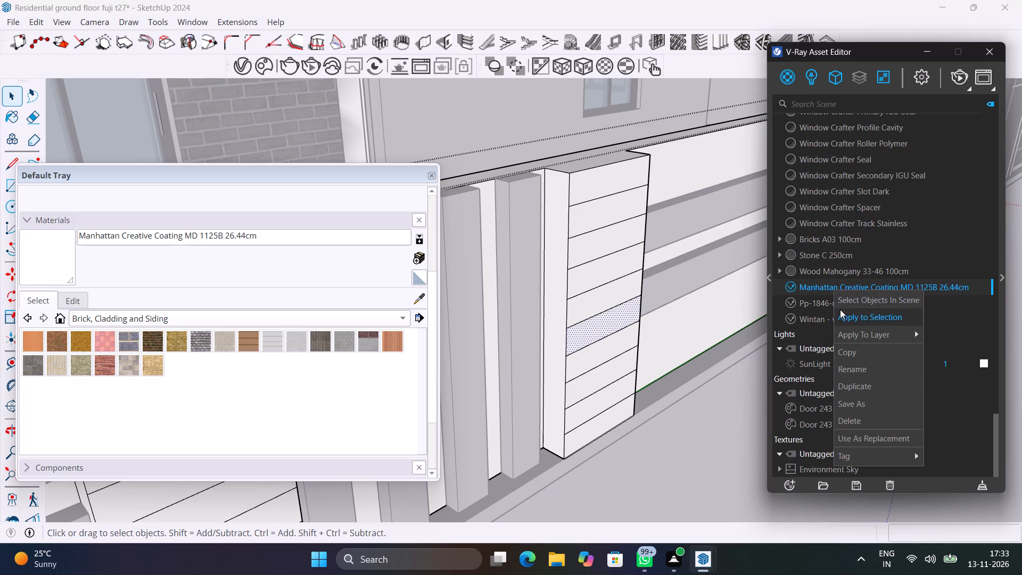
{"action": "left_click", "coordinate": [840, 308]}
{"action": "left_click", "coordinate": [617, 342]}
{"action": "right_click", "coordinate": [830, 285]}
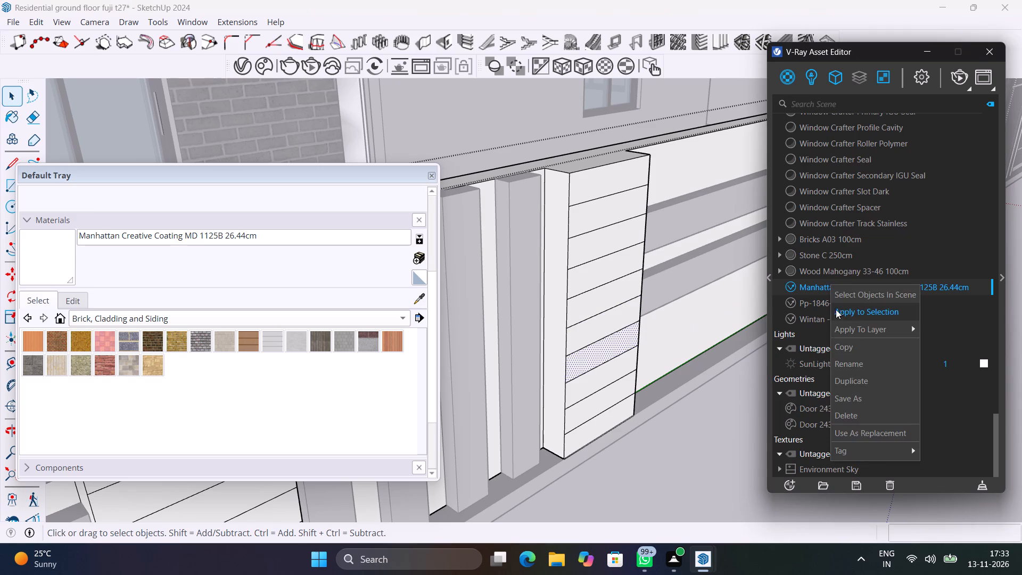
{"action": "left_click", "coordinate": [842, 311]}
Apply Manhattan Creative Coating MD 1125B 26.44cm to the farther pier's three lowest bands, working down to the base.
{"action": "left_click", "coordinate": [596, 377]}
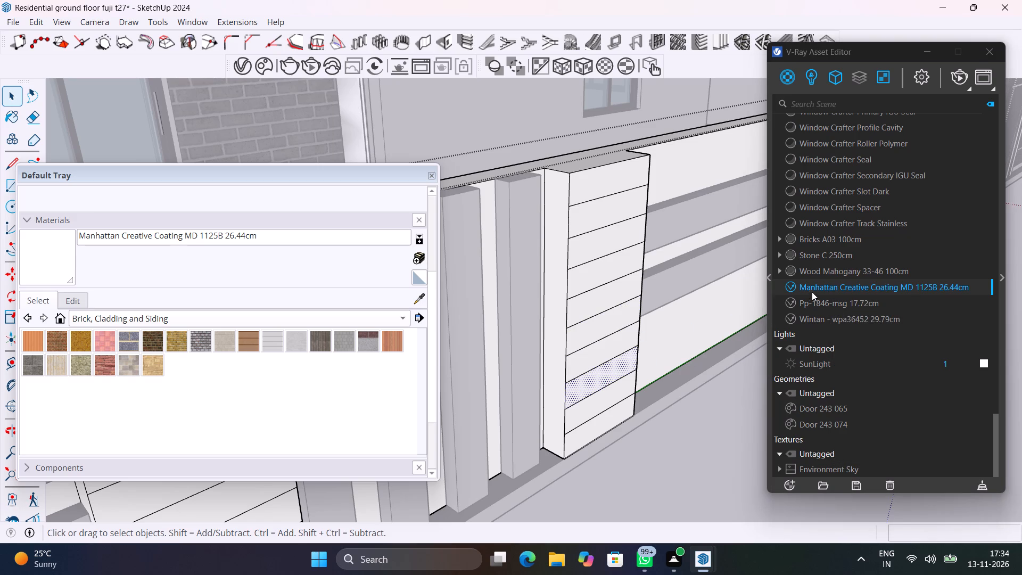
{"action": "right_click", "coordinate": [814, 288]}
{"action": "left_click", "coordinate": [823, 313]}
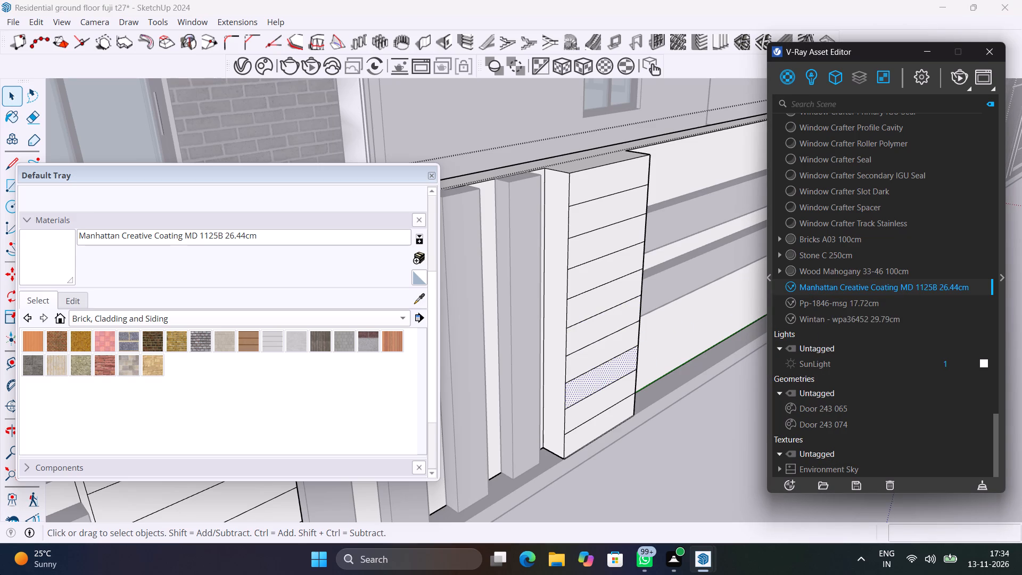
{"action": "left_click", "coordinate": [611, 395]}
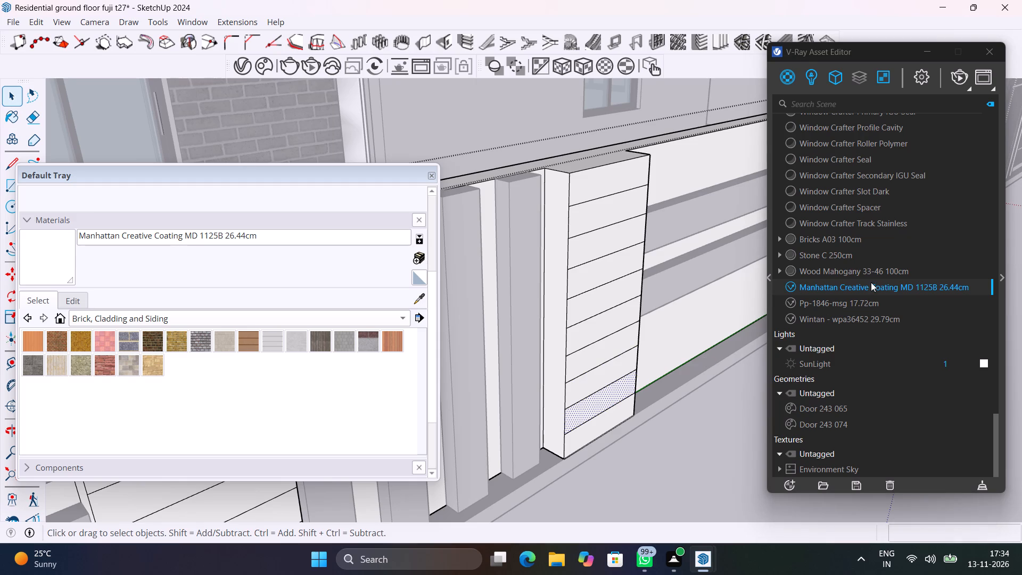
{"action": "right_click", "coordinate": [875, 288]}
{"action": "left_click", "coordinate": [894, 313]}
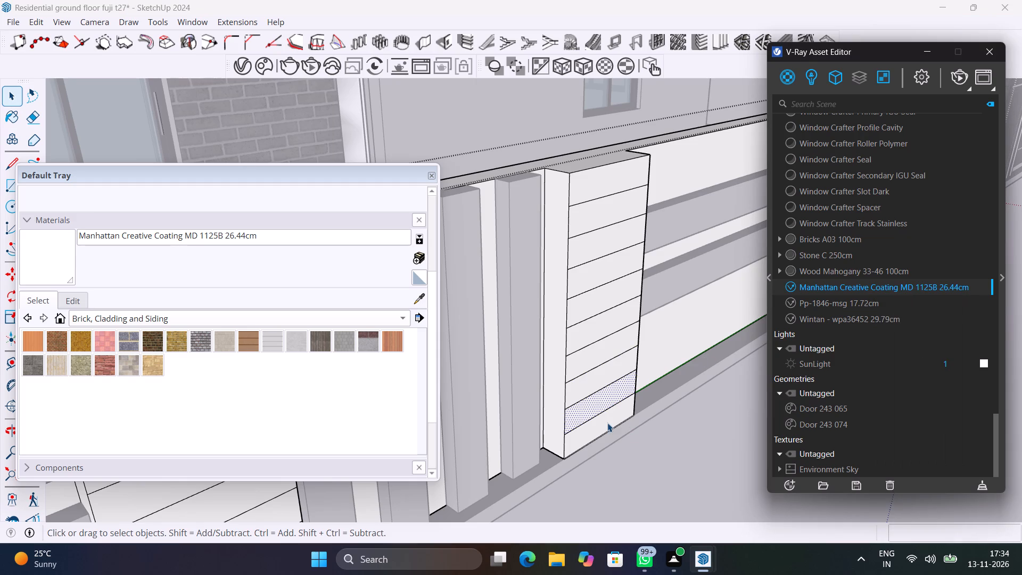
{"action": "left_click", "coordinate": [607, 422]}
{"action": "right_click", "coordinate": [872, 289]}
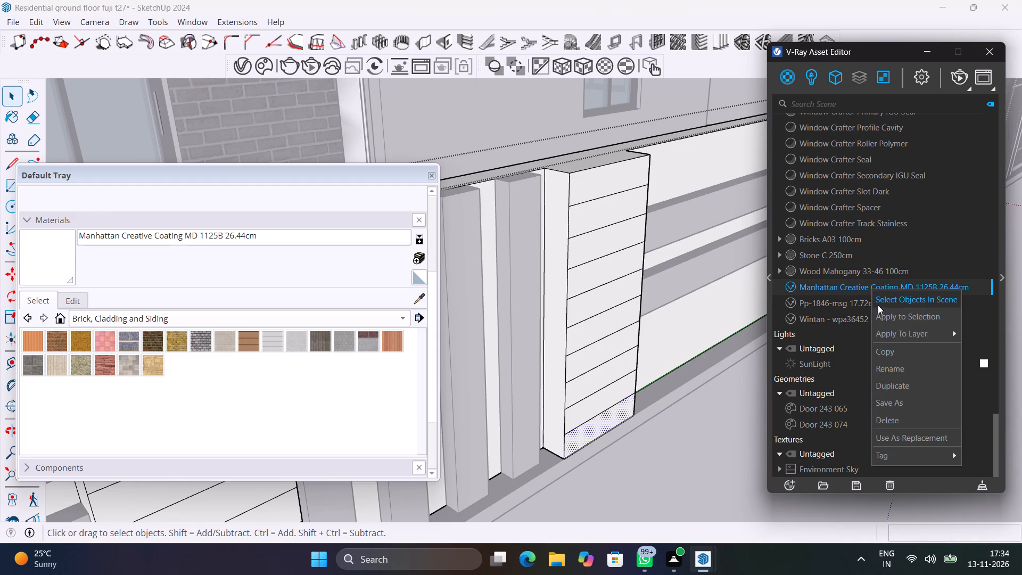
{"action": "left_click", "coordinate": [886, 316]}
Apply Manhattan Creative Coating MD 1125B 26.44cm to both side faces of the farther pier, slat side and rail side.
{"action": "left_click", "coordinate": [564, 269]}
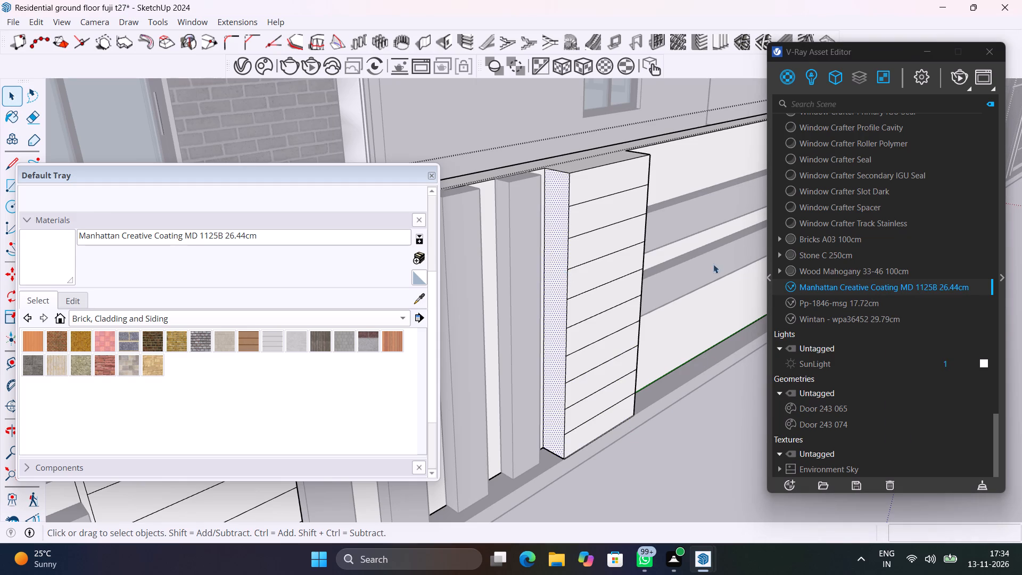
{"action": "right_click", "coordinate": [828, 285]}
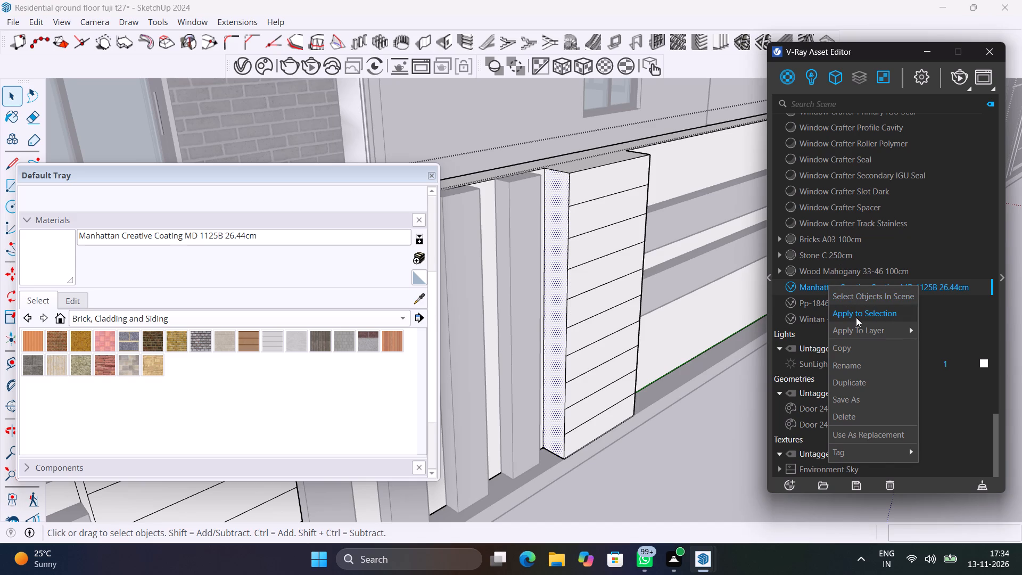
{"action": "left_click", "coordinate": [856, 317]}
{"action": "middle_click_drag", "start_coordinate": [575, 326], "coordinate": [397, 380]}
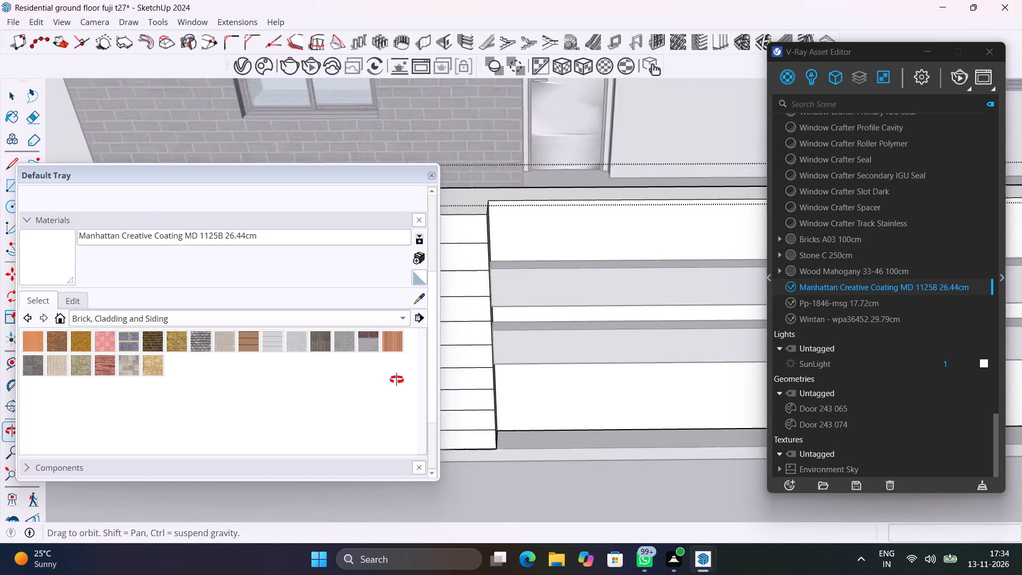
{"action": "middle_click_drag", "start_coordinate": [397, 380], "coordinate": [627, 401]}
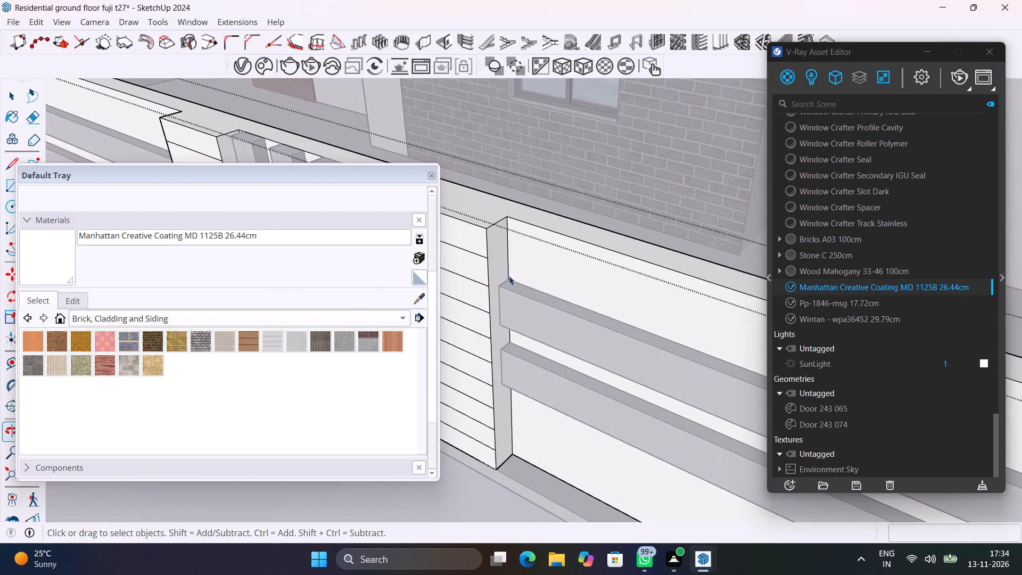
{"action": "left_click", "coordinate": [493, 248]}
{"action": "right_click", "coordinate": [896, 284]}
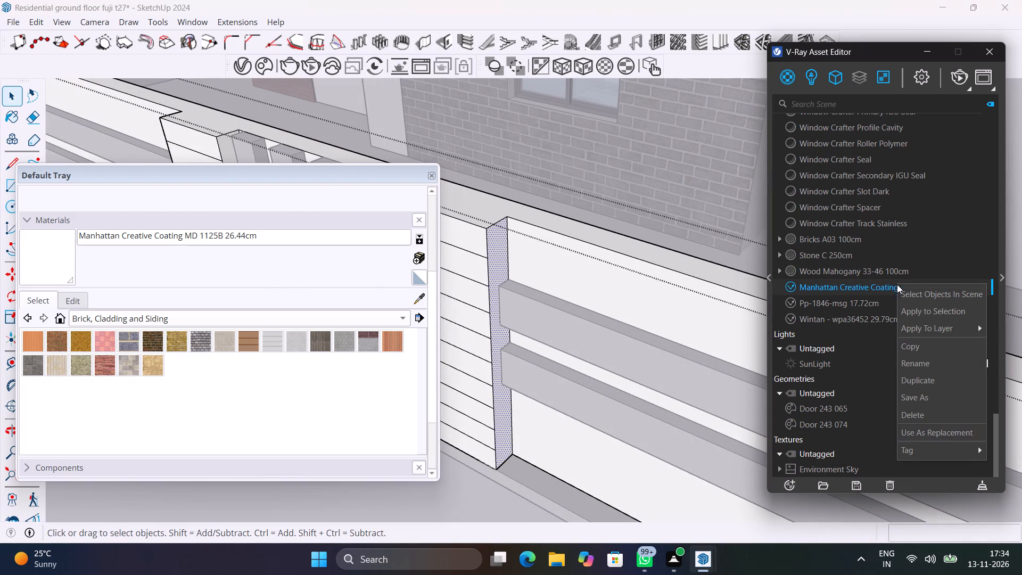
{"action": "left_click", "coordinate": [918, 306]}
Apply Manhattan Creative Coating MD 1125B 26.44cm to the nearer pier's side face next to the vertical slats.
{"action": "scroll", "coordinate": [643, 355], "scroll_direction": "down", "scroll_amount": 10}
{"action": "middle_click_drag", "start_coordinate": [486, 294], "coordinate": [549, 346], "text": "shift"}
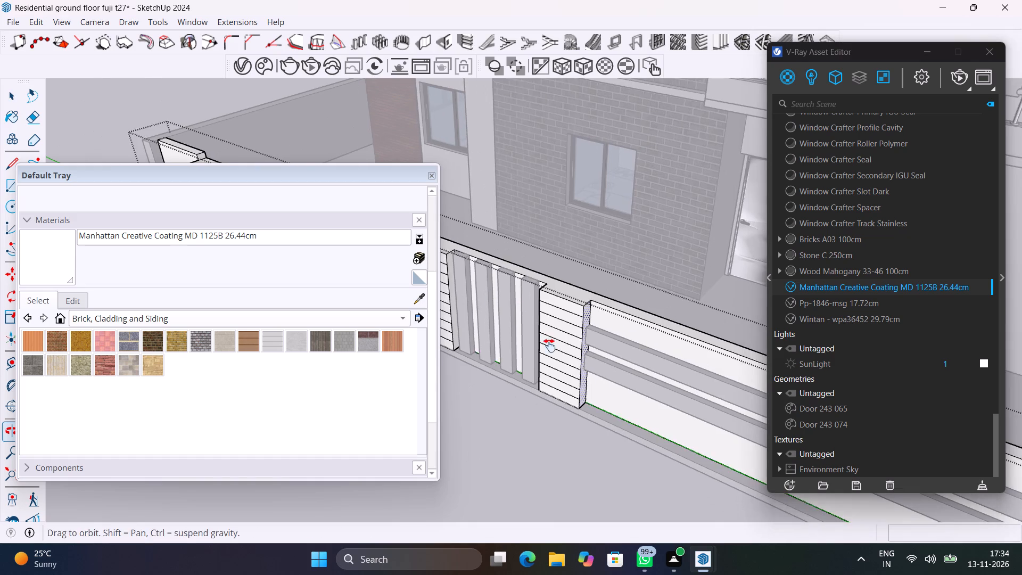
{"action": "middle_click_drag", "start_coordinate": [549, 346], "coordinate": [580, 373], "text": "shift"}
{"action": "scroll", "coordinate": [558, 355], "scroll_direction": "up", "scroll_amount": 12}
{"action": "left_click", "coordinate": [535, 327]}
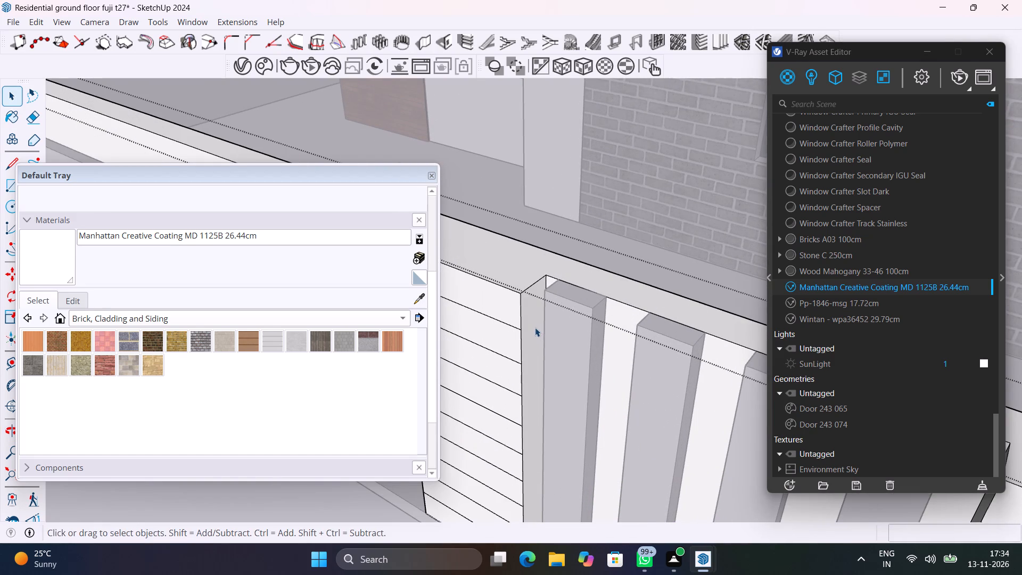
{"action": "right_click", "coordinate": [860, 291]}
{"action": "left_click", "coordinate": [887, 313]}
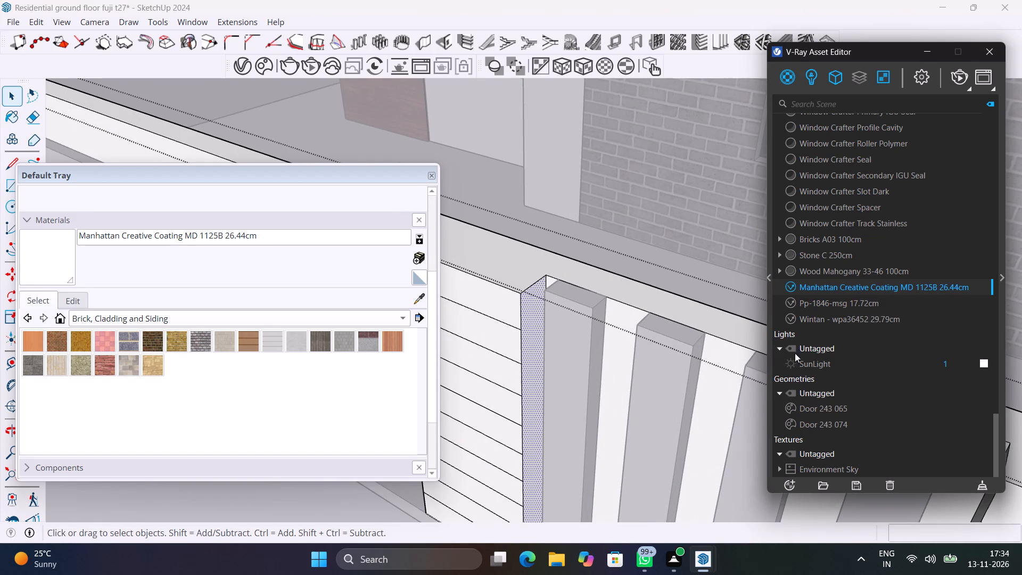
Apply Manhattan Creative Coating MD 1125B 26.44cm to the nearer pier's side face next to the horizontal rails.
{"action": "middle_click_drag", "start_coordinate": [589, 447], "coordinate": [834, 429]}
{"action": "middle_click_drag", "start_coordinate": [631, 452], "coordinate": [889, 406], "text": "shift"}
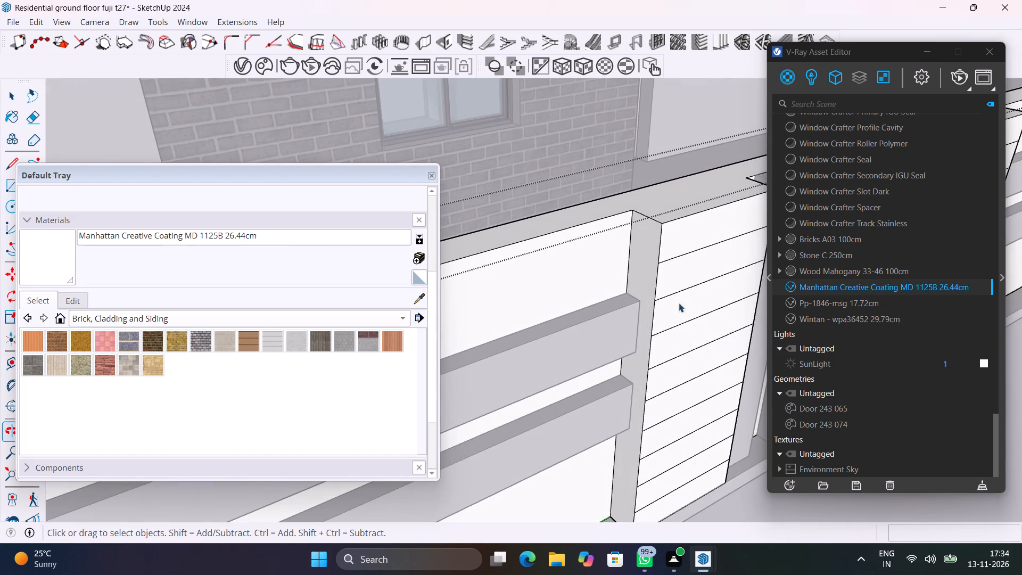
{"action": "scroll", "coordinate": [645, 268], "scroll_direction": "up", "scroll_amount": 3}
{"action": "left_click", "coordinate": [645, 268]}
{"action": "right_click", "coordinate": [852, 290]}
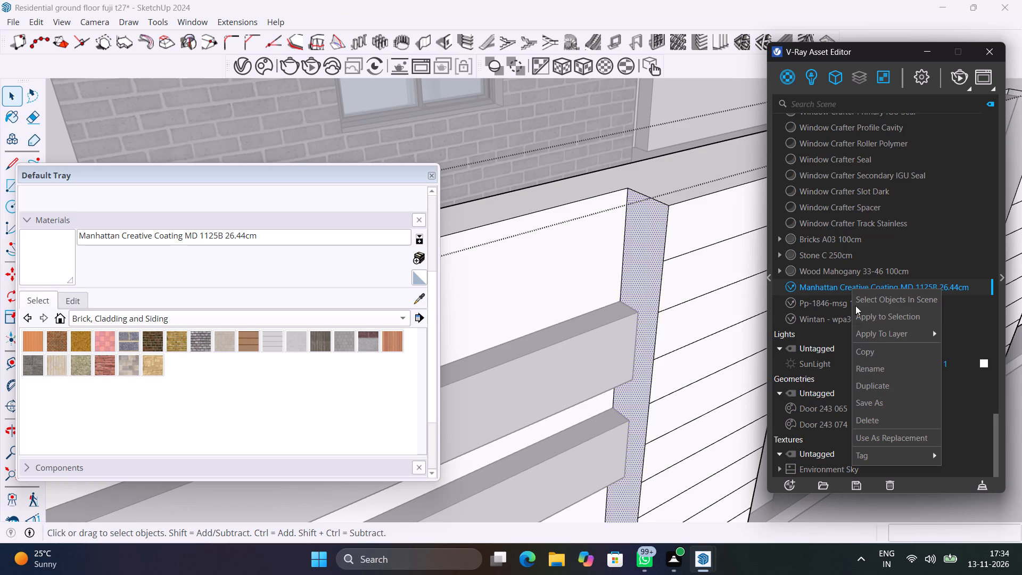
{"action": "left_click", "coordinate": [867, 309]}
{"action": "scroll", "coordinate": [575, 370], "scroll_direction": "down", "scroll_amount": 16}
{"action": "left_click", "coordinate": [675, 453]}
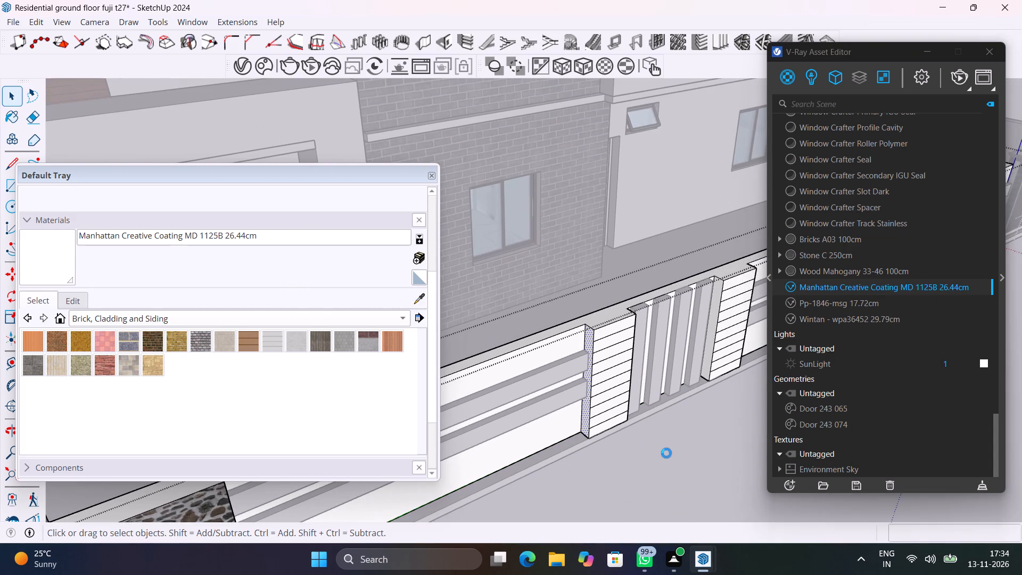
Close the Default Tray and run a test render of the whole front elevation with the compound wall, stopping it after checking.
{"action": "middle_click_drag", "start_coordinate": [666, 451], "coordinate": [570, 398]}
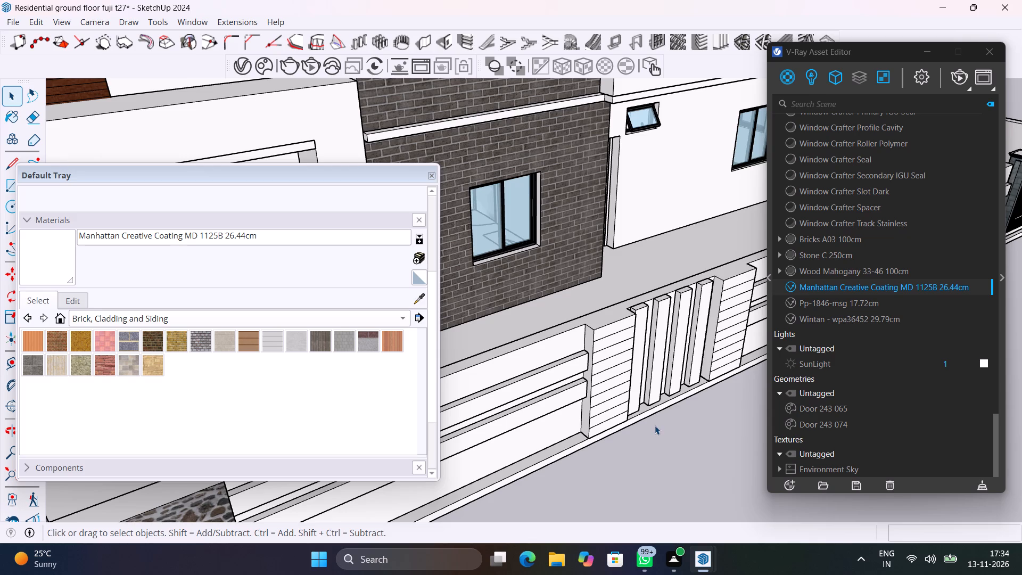
{"action": "middle_click_drag", "start_coordinate": [653, 426], "coordinate": [608, 434]}
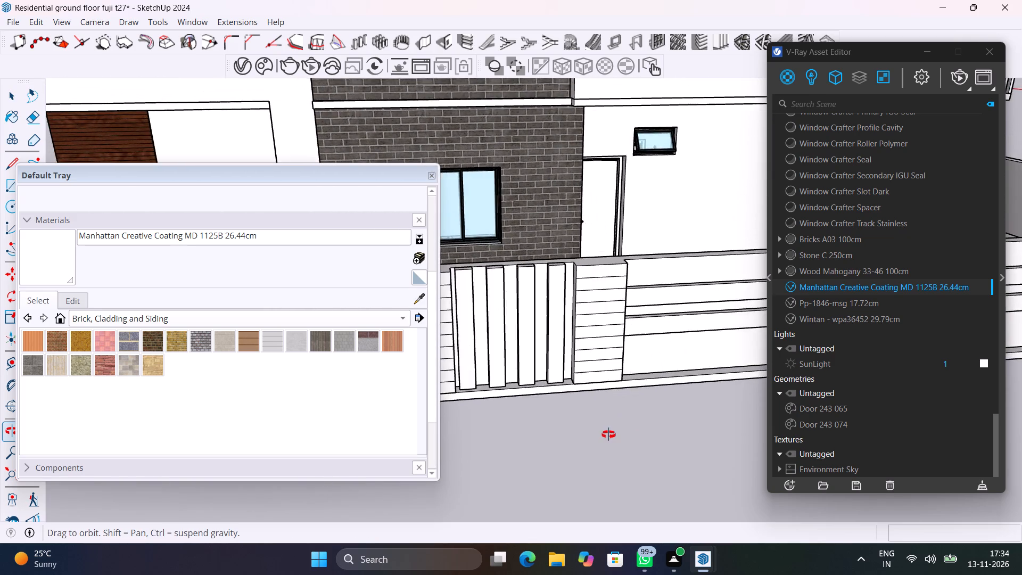
{"action": "middle_click_drag", "start_coordinate": [608, 434], "coordinate": [710, 432]}
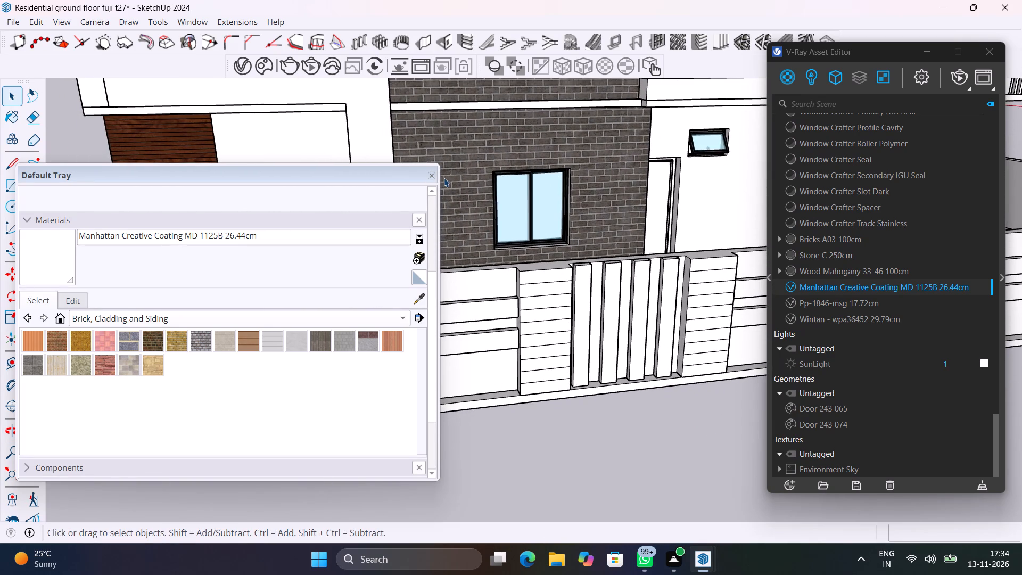
{"action": "left_click", "coordinate": [434, 178]}
{"action": "scroll", "coordinate": [548, 440], "scroll_direction": "down", "scroll_amount": 10}
{"action": "middle_click_drag", "start_coordinate": [558, 456], "coordinate": [439, 381]}
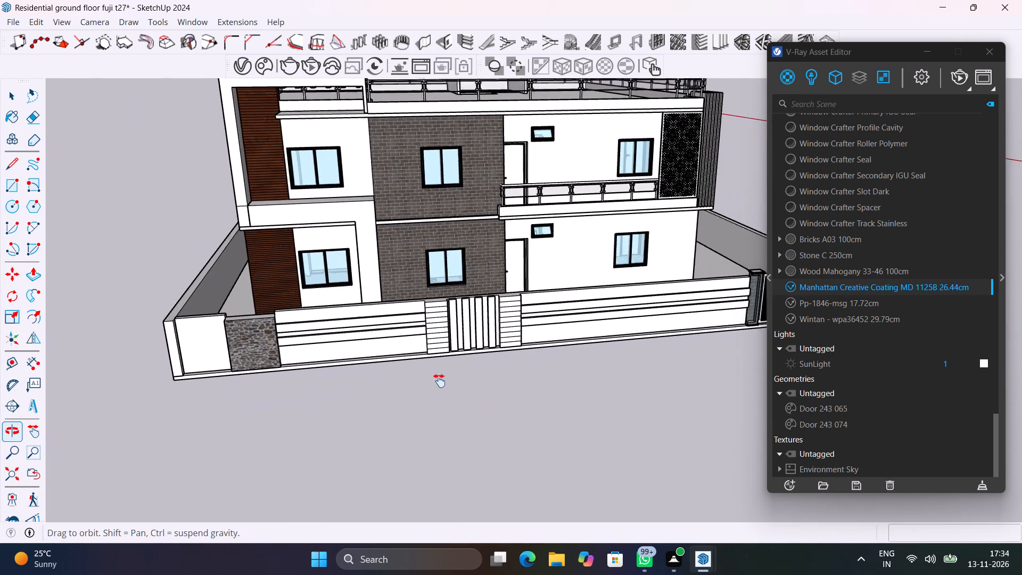
{"action": "middle_click_drag", "start_coordinate": [439, 381], "coordinate": [409, 425]}
{"action": "left_click", "coordinate": [960, 77]}
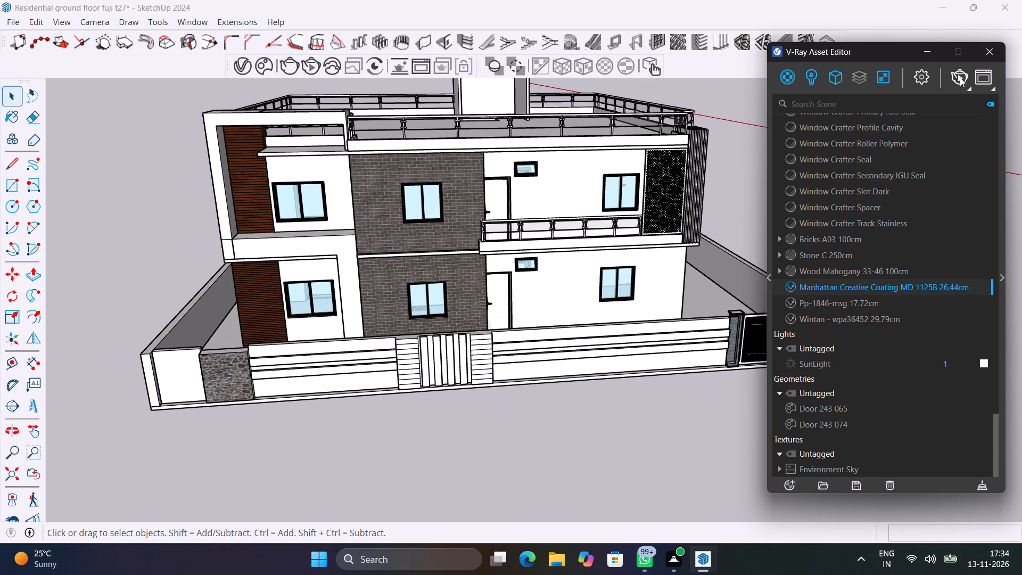
{"action": "double_click", "coordinate": [960, 77]}
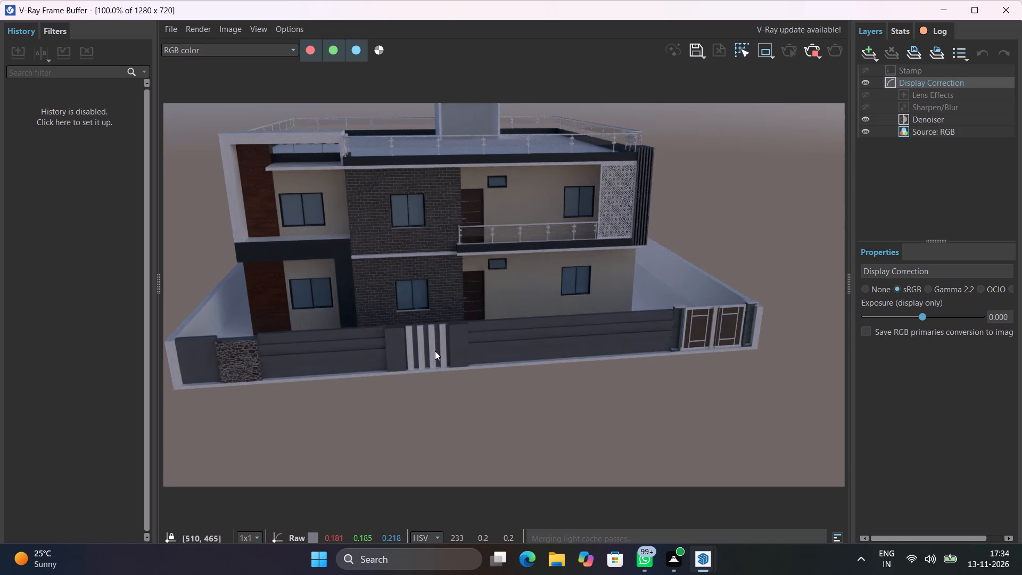
{"action": "left_click", "coordinate": [807, 49]}
{"action": "left_click", "coordinate": [1004, 15]}
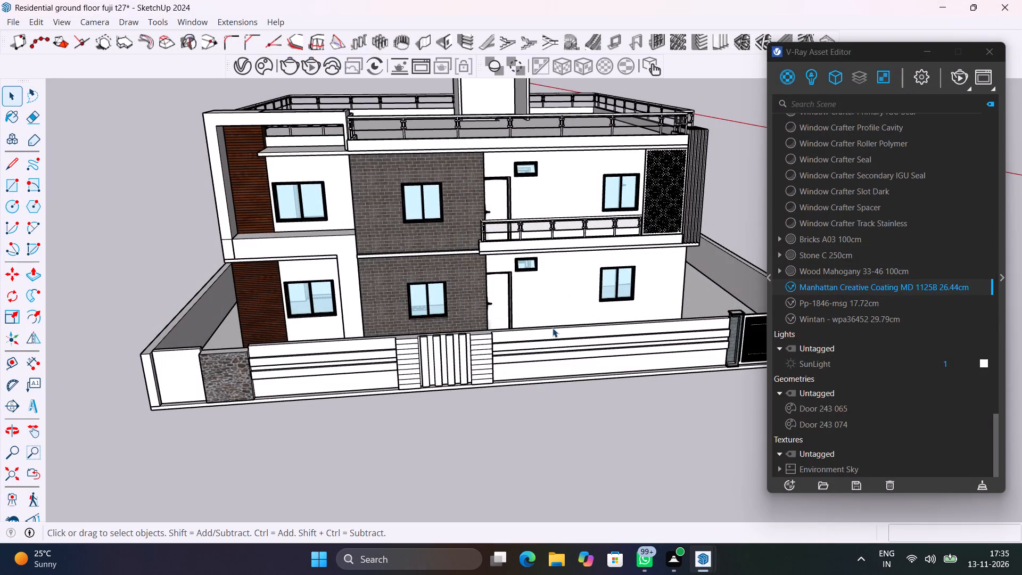
Undo the coating applications and horizontal band lines on both piers beside the vertical slats, back to their plain front faces.
{"action": "key", "text": "ctrl+z"}
{"action": "key", "text": "ctrl+z"}
{"action": "key", "text": "ctrl+z"}
{"action": "key", "text": "ctrl+z"}
{"action": "key", "text": "ctrl+z"}
{"action": "key", "text": "ctrl+z"}
{"action": "key", "text": "ctrl+z"}
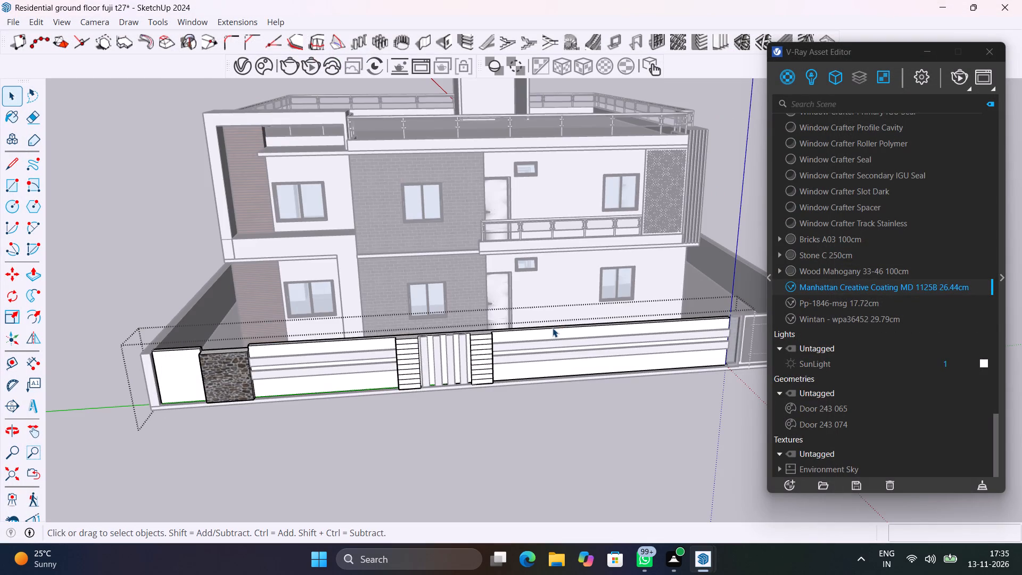
{"action": "key", "text": "ctrl+z"}
{"action": "key", "text": "ctrl+z"}
{"action": "key", "text": "ctrl+z"}
{"action": "key", "text": "ctrl+z"}
{"action": "key", "text": "ctrl+z"}
{"action": "key", "text": "ctrl+z"}
{"action": "key", "text": "ctrl+z"}
{"action": "key", "text": "ctrl+z"}
{"action": "key", "text": "ctrl+z"}
{"action": "key", "text": "ctrl+z"}
{"action": "key", "text": "ctrl+z"}
{"action": "key", "text": "ctrl+z"}
{"action": "key", "text": "ctrl+z"}
{"action": "key", "text": "ctrl+z"}
{"action": "key", "text": "ctrl+z"}
{"action": "key", "text": "ctrl+z"}
{"action": "key", "text": "ctrl+z"}
{"action": "key", "text": "ctrl+z"}
{"action": "key", "text": "ctrl+z"}
{"action": "key", "text": "ctrl+z"}
{"action": "key", "text": "ctrl+z"}
{"action": "key", "text": "ctrl+z"}
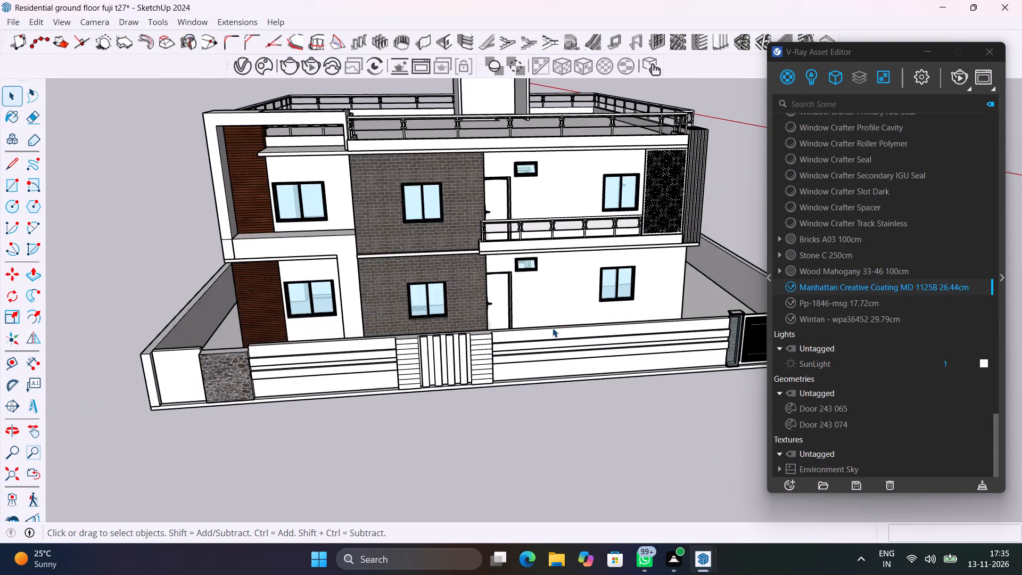
{"action": "key", "text": "ctrl+z"}
{"action": "key", "text": "ctrl+z"}
{"action": "key", "text": "ctrl+z"}
{"action": "key", "text": "ctrl+z"}
{"action": "key", "text": "ctrl+z"}
{"action": "key", "text": "ctrl+z"}
{"action": "key", "text": "ctrl+z"}
{"action": "key", "text": "ctrl+z"}
{"action": "key", "text": "ctrl+z"}
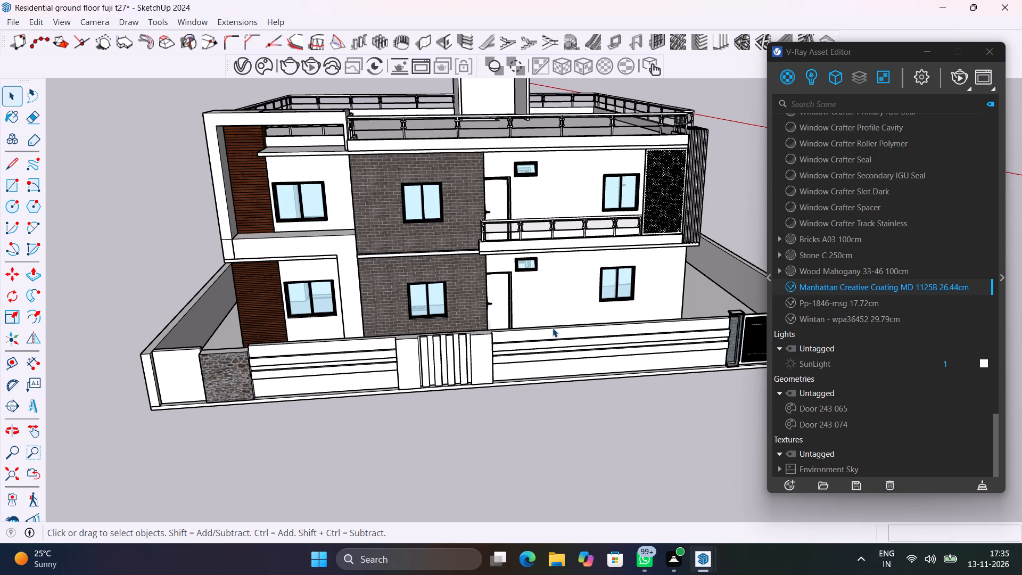
{"action": "key", "text": "ctrl+z"}
{"action": "key", "text": "ctrl+z"}
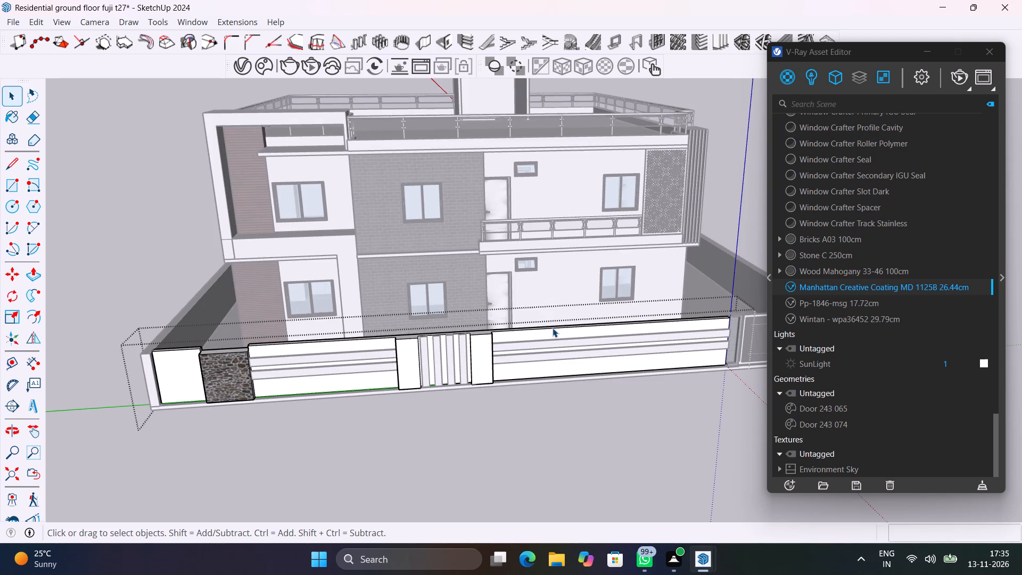
{"action": "key", "text": "ctrl+y"}
{"action": "key", "text": "ctrl+y"}
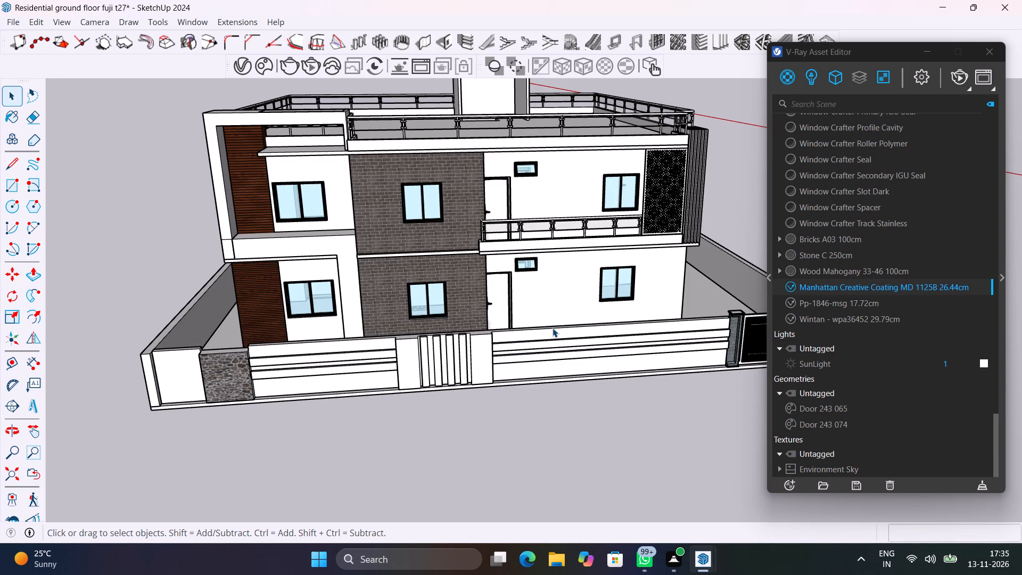
Run a closer test render of the compound wall around the two plain piers and vertical slats, stopping it after checking.
{"action": "scroll", "coordinate": [405, 363], "scroll_direction": "up", "scroll_amount": 6}
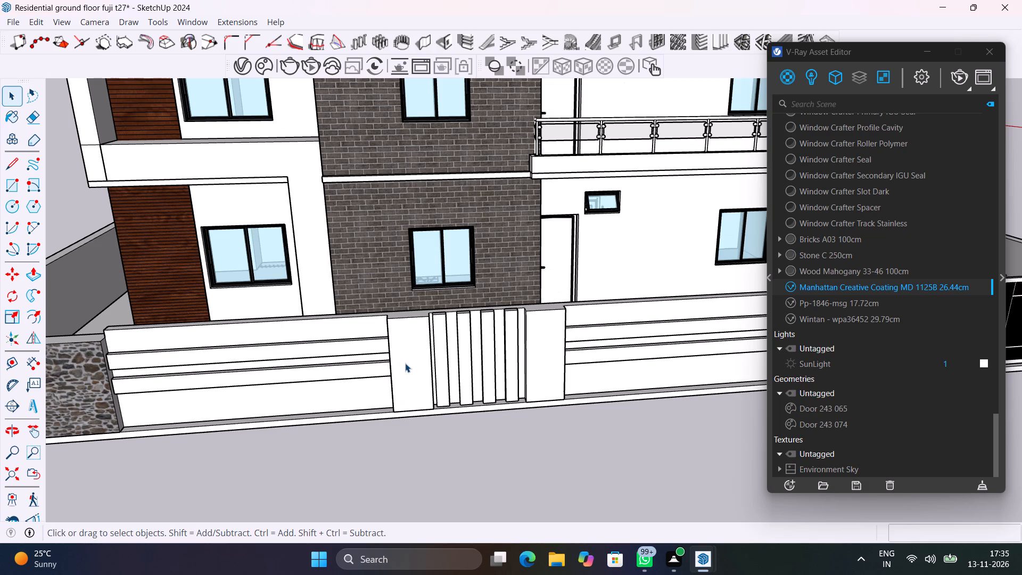
{"action": "left_click", "coordinate": [962, 72]}
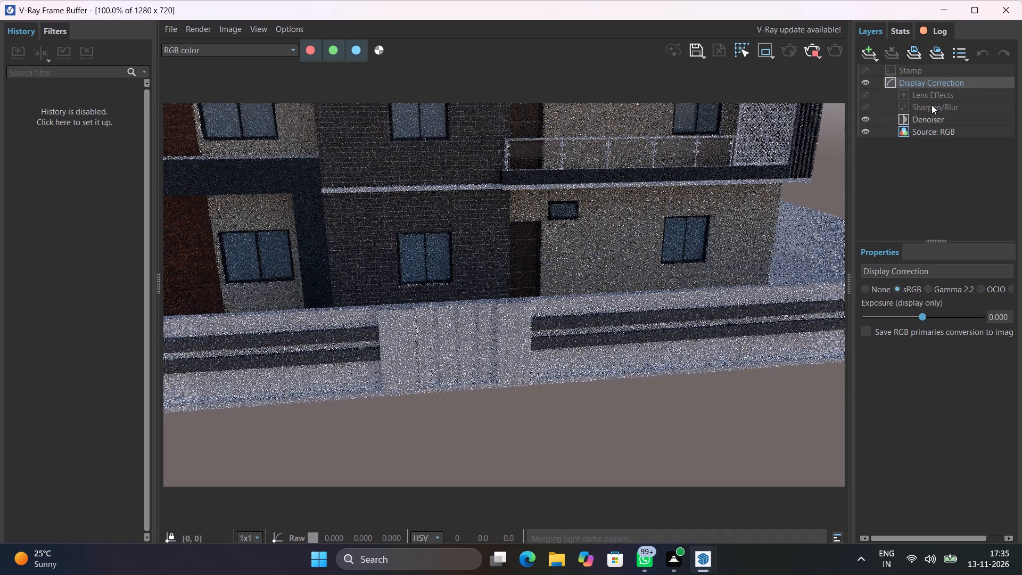
{"action": "left_click", "coordinate": [806, 53]}
{"action": "left_click", "coordinate": [1008, 8]}
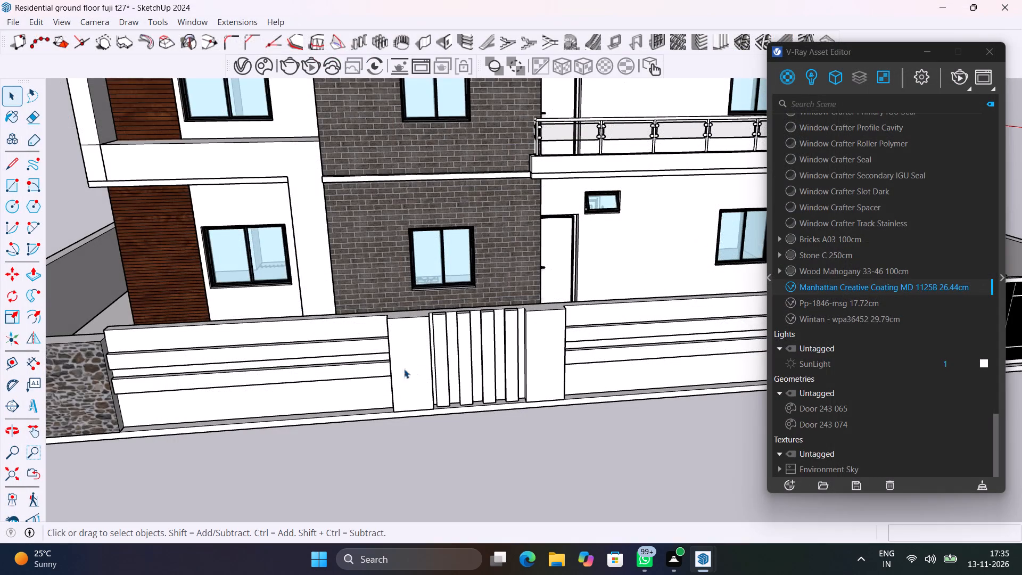
Apply Manhattan Creative Coating MD 1125B 26.44cm to the whole undivided front face of the pier on the stone-clad side of the slats.
{"action": "left_click", "coordinate": [399, 369]}
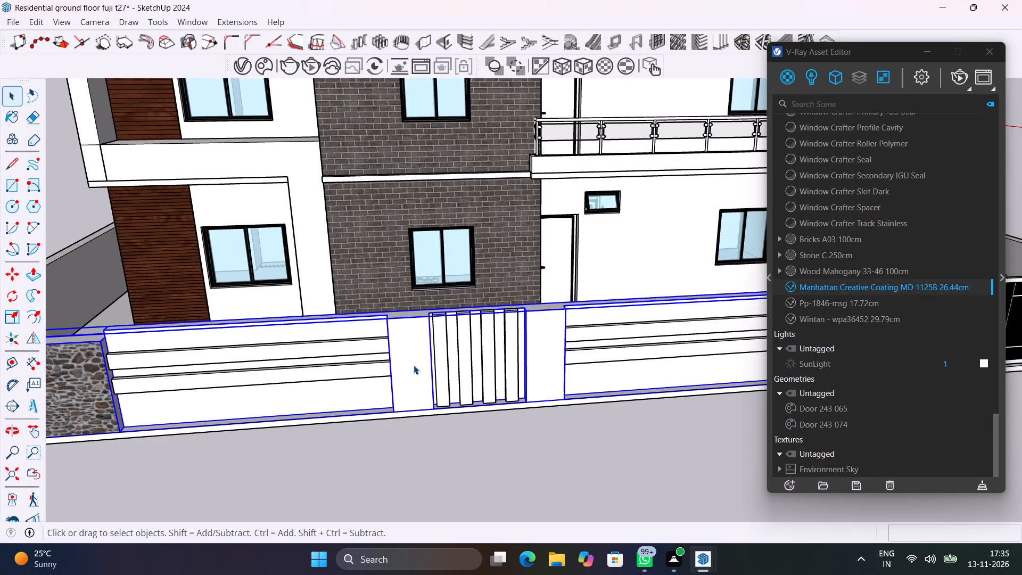
{"action": "scroll", "coordinate": [461, 362], "scroll_direction": "down", "scroll_amount": 5}
{"action": "scroll", "coordinate": [456, 364], "scroll_direction": "up", "scroll_amount": 5}
{"action": "left_click", "coordinate": [405, 359]}
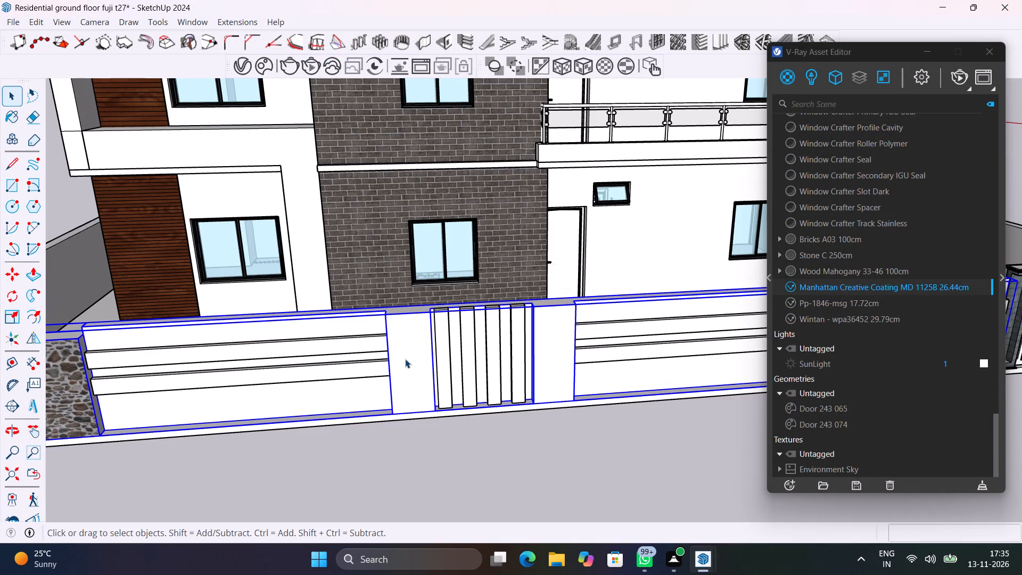
{"action": "double_click", "coordinate": [405, 359]}
{"action": "left_click", "coordinate": [410, 358]}
{"action": "middle_click_drag", "start_coordinate": [419, 383], "coordinate": [524, 323]}
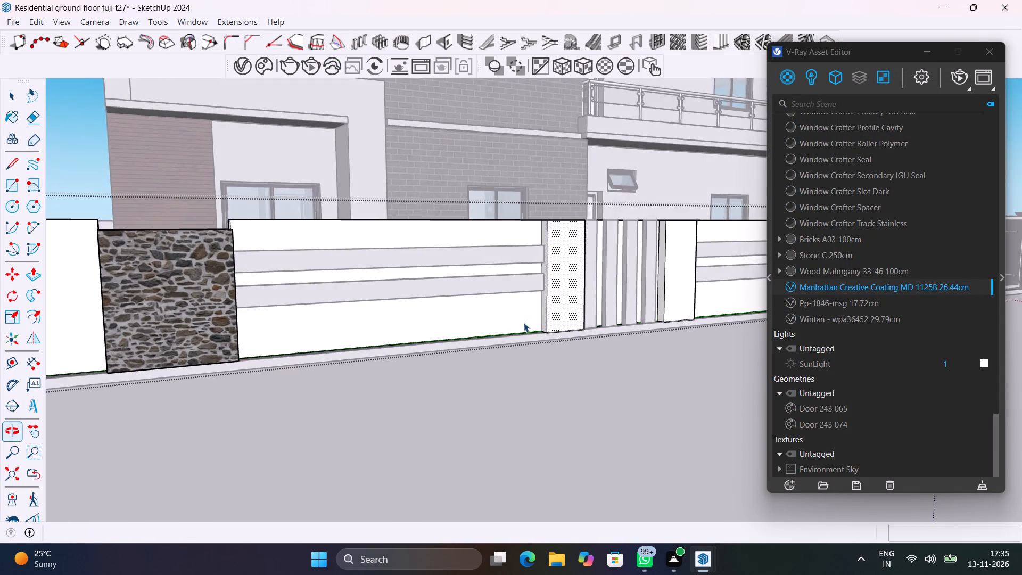
{"action": "scroll", "coordinate": [571, 326], "scroll_direction": "up", "scroll_amount": 6}
{"action": "left_click", "coordinate": [570, 333]}
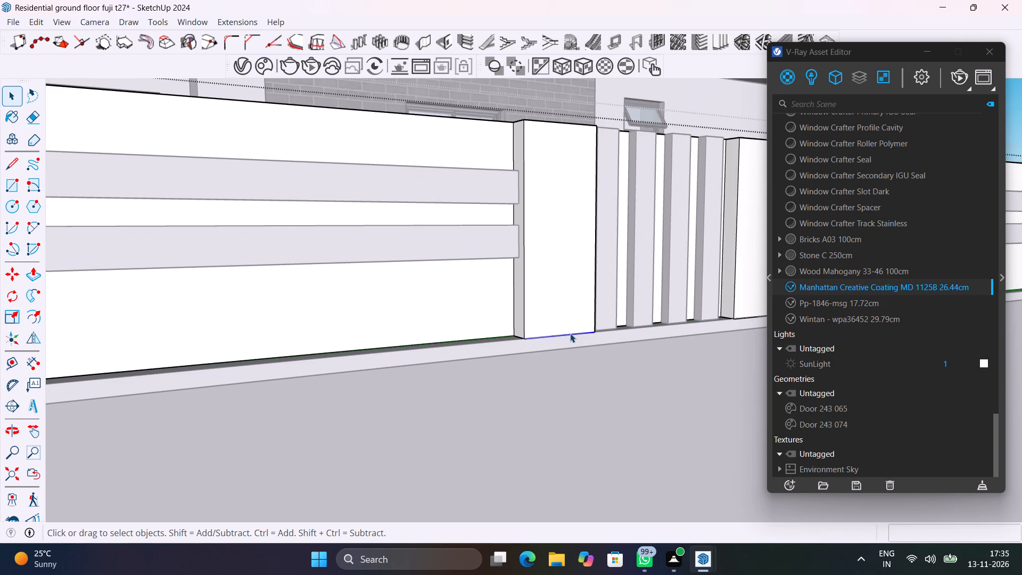
{"action": "key", "text": "m"}
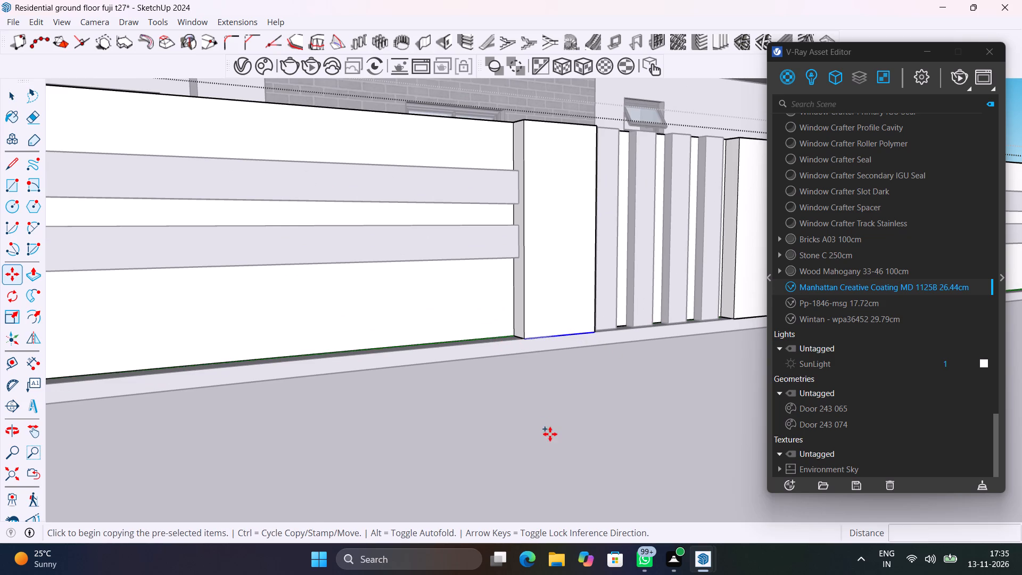
{"action": "key", "text": "space"}
{"action": "left_click", "coordinate": [552, 434]}
{"action": "left_click", "coordinate": [567, 296]}
{"action": "double_click", "coordinate": [567, 296]}
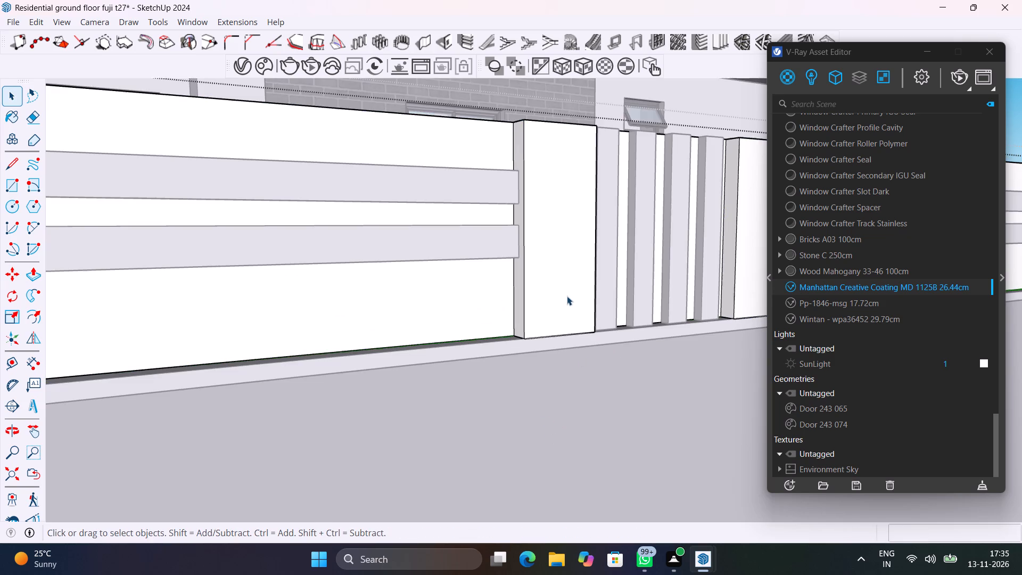
{"action": "left_click", "coordinate": [571, 290]}
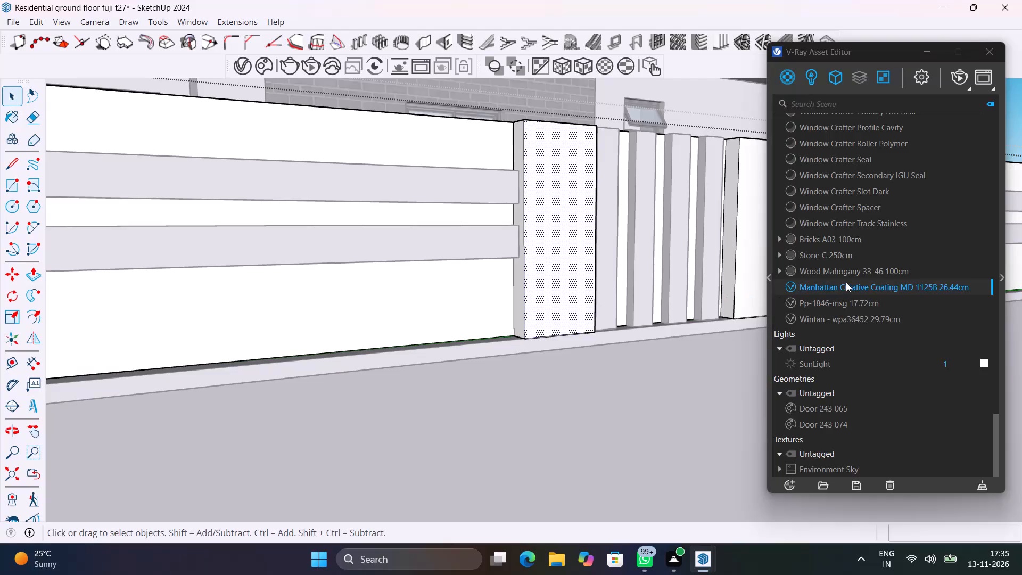
{"action": "right_click", "coordinate": [850, 288]}
{"action": "left_click", "coordinate": [894, 314]}
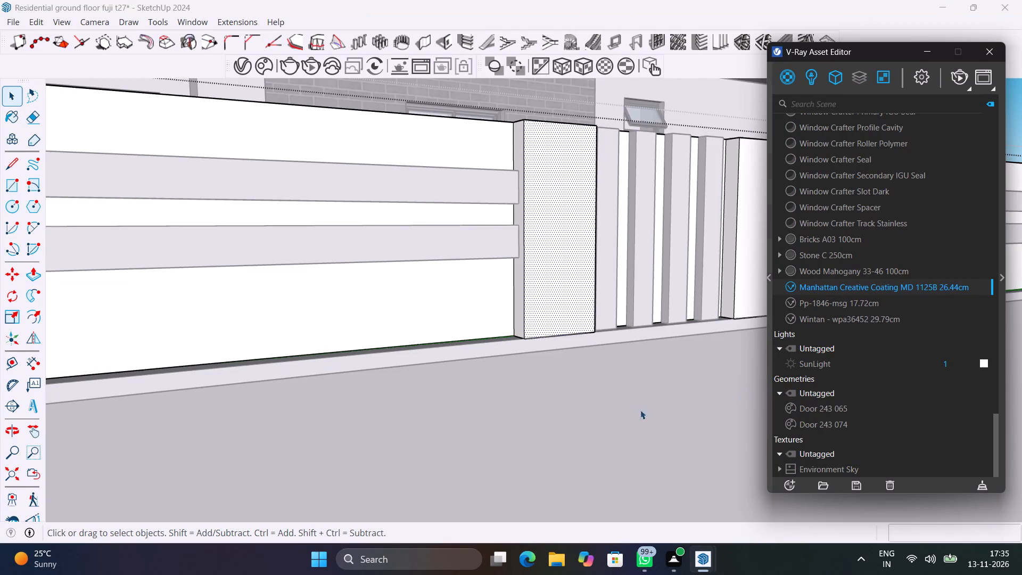
{"action": "left_click", "coordinate": [633, 409]}
{"action": "key", "text": "space"}
Copy the coated pier's bottom front edge 5' up to its top and divide the distance into 10 equal bands.
{"action": "scroll", "coordinate": [547, 339], "scroll_direction": "up", "scroll_amount": 5}
{"action": "left_click", "coordinate": [540, 336]}
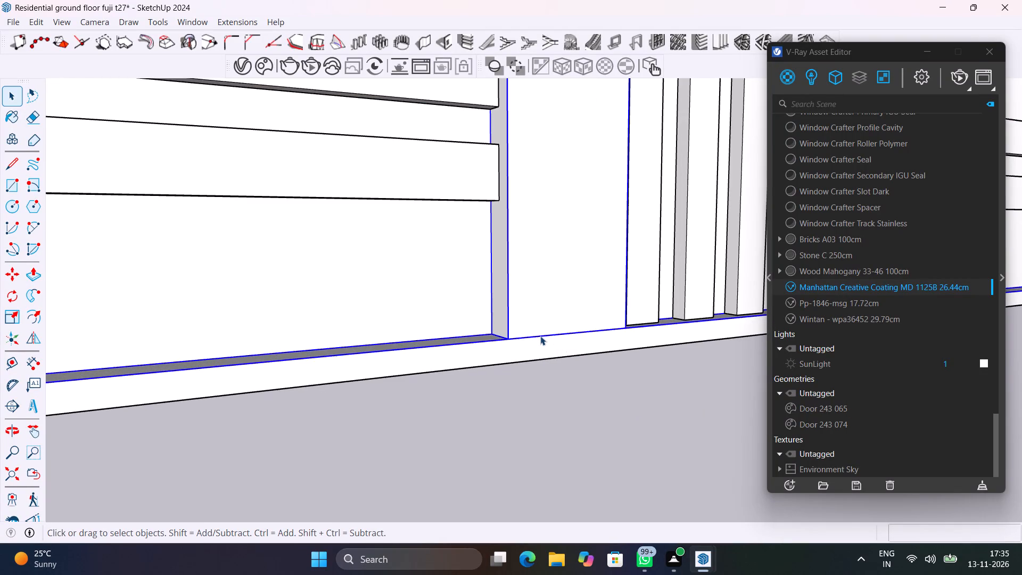
{"action": "double_click", "coordinate": [542, 316]}
{"action": "left_click", "coordinate": [528, 336]}
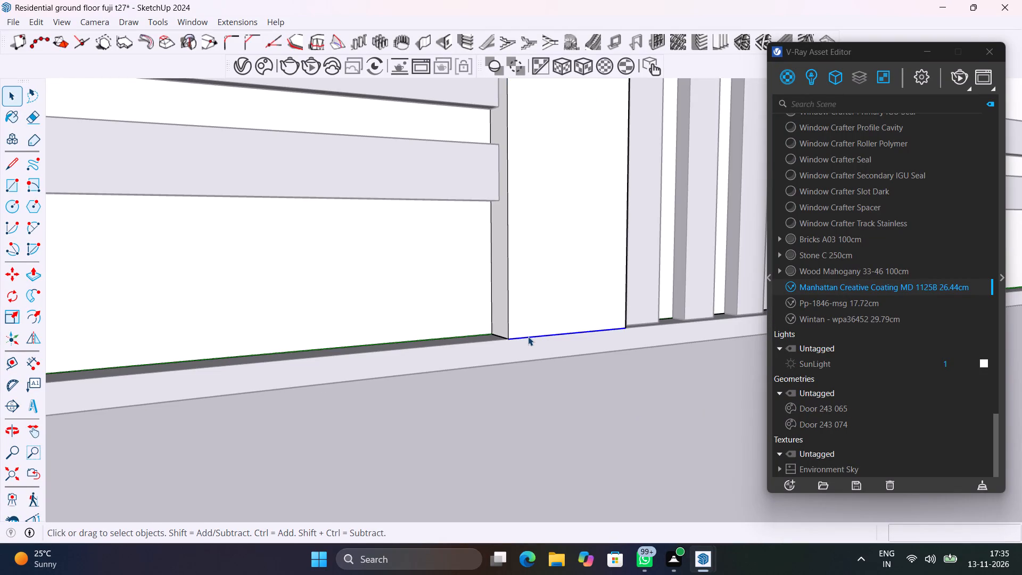
{"action": "key", "text": "m"}
{"action": "left_click", "coordinate": [512, 342]}
{"action": "scroll", "coordinate": [513, 289], "scroll_direction": "down", "scroll_amount": 9}
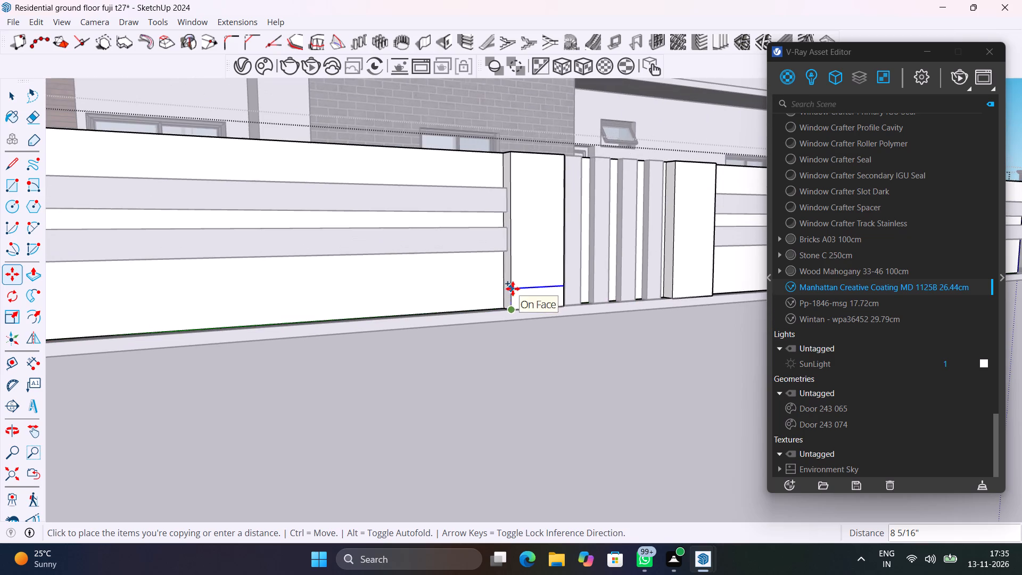
{"action": "left_click", "coordinate": [512, 155]}
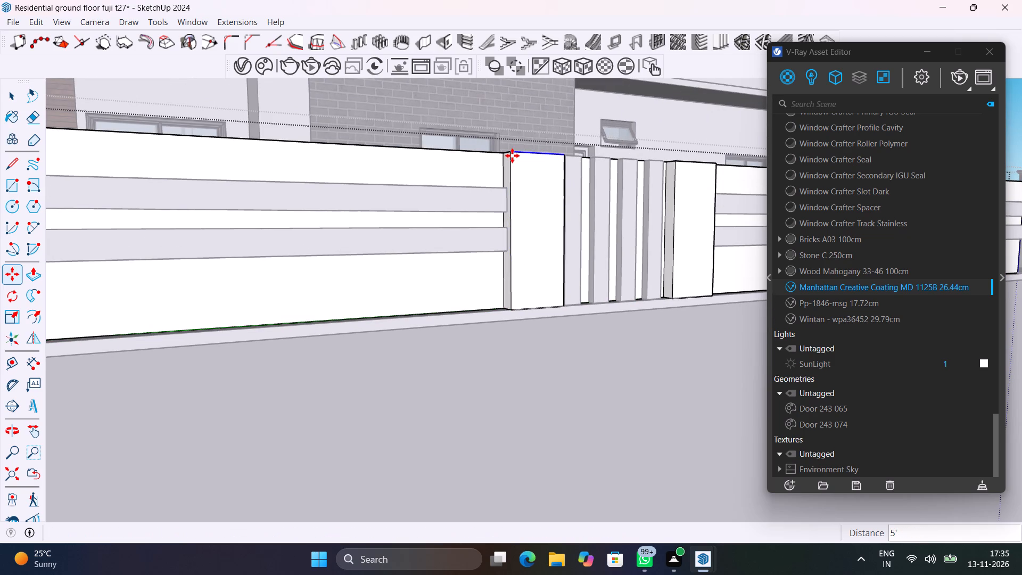
{"action": "type", "text": "10/"}
{"action": "key", "text": "Return"}
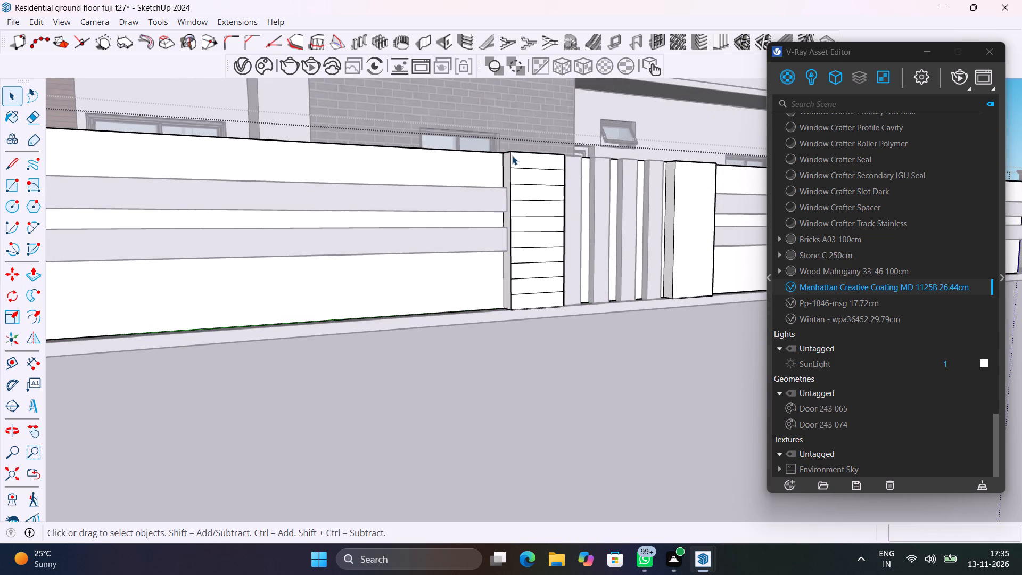
{"action": "key", "text": "space"}
{"action": "left_click", "coordinate": [595, 377]}
Run a test render of the compound wall, inspect the banded pier beside the vertical slats up close, and stop the render.
{"action": "scroll", "coordinate": [627, 363], "scroll_direction": "down", "scroll_amount": 1}
{"action": "middle_click_drag", "start_coordinate": [627, 363], "coordinate": [586, 379]}
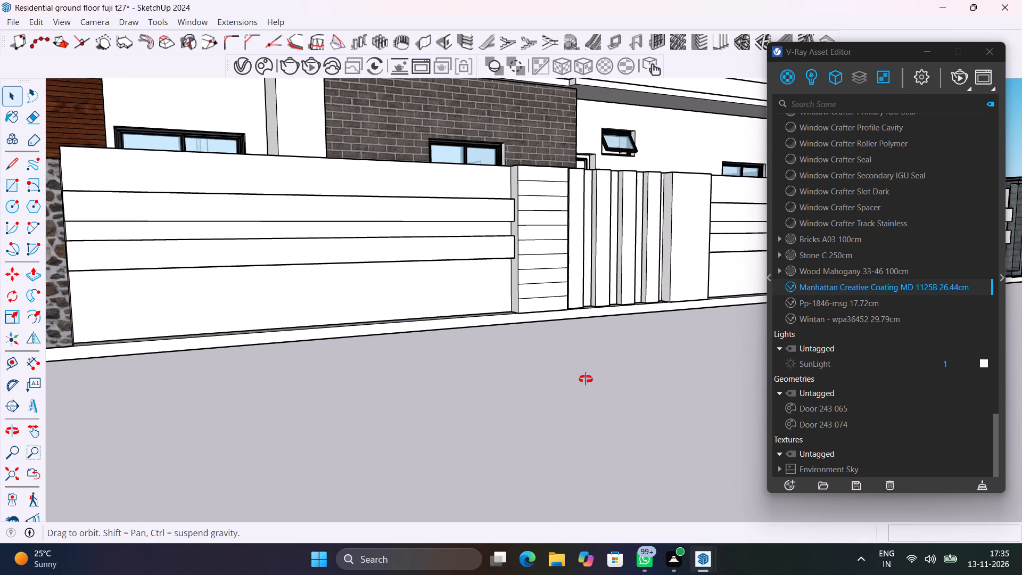
{"action": "middle_click_drag", "start_coordinate": [586, 379], "coordinate": [535, 400]}
{"action": "scroll", "coordinate": [535, 400], "scroll_direction": "up", "scroll_amount": 1}
{"action": "left_click", "coordinate": [963, 77]}
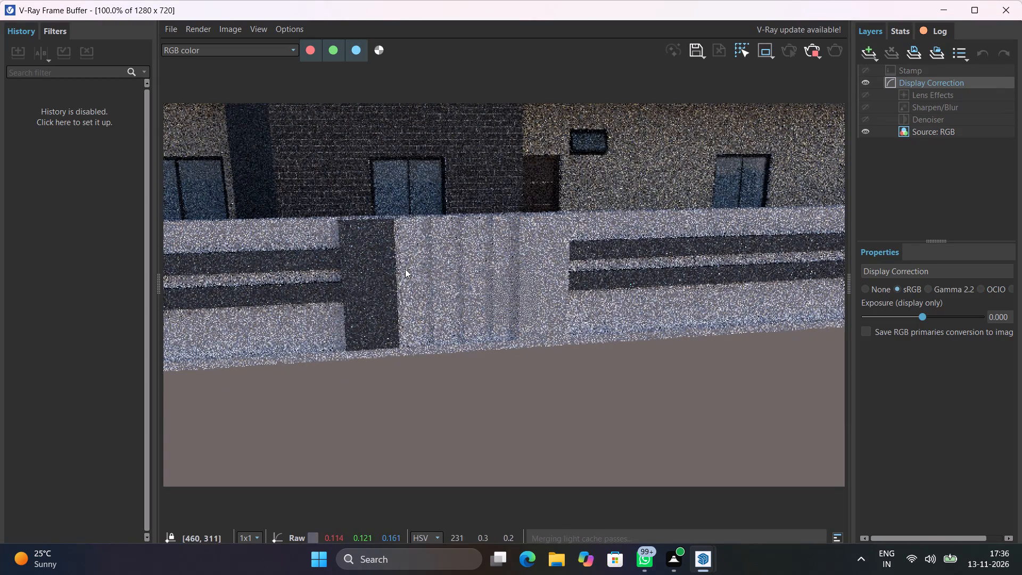
{"action": "scroll", "coordinate": [369, 252], "scroll_direction": "up", "scroll_amount": 4}
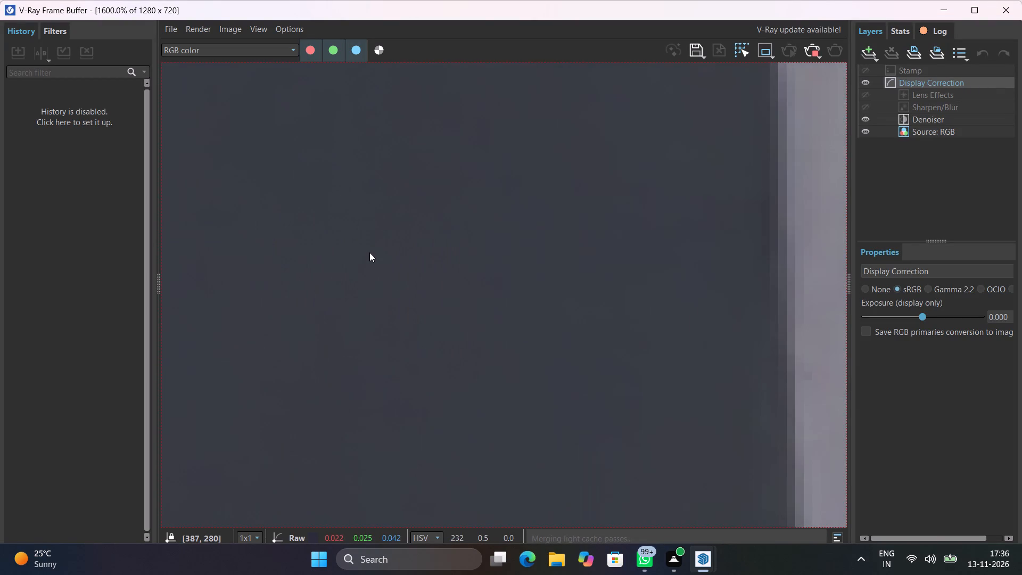
{"action": "scroll", "coordinate": [369, 252], "scroll_direction": "down", "scroll_amount": 3}
{"action": "middle_click_drag", "start_coordinate": [372, 261], "coordinate": [509, 281]}
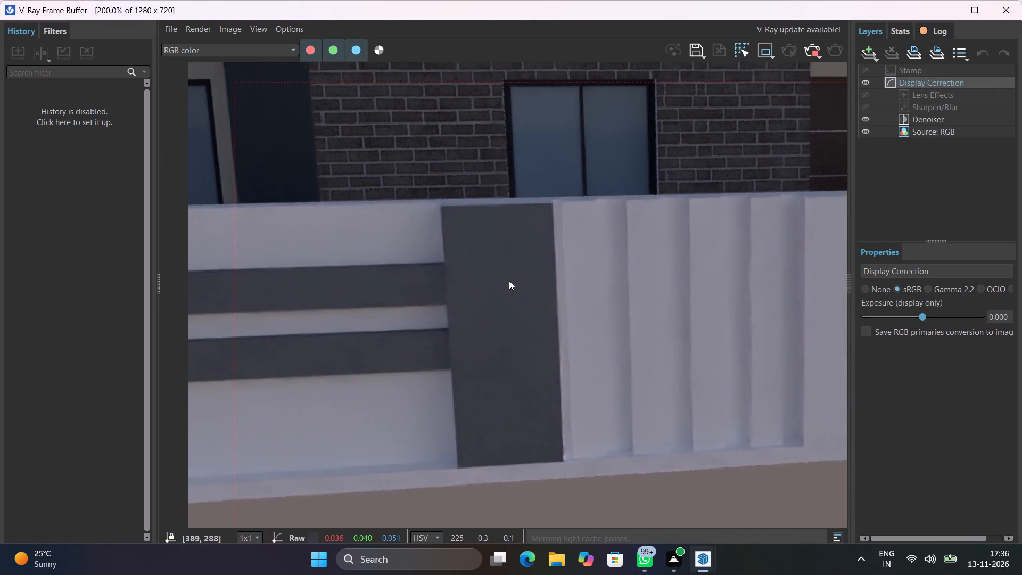
{"action": "middle_click_drag", "start_coordinate": [509, 281], "coordinate": [524, 288]}
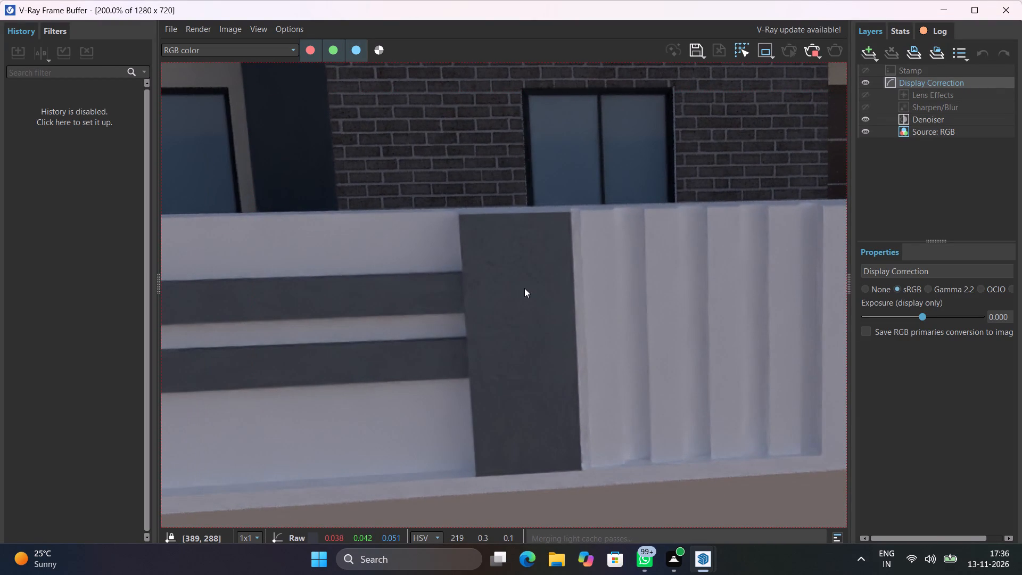
{"action": "key", "text": "ctrl+z"}
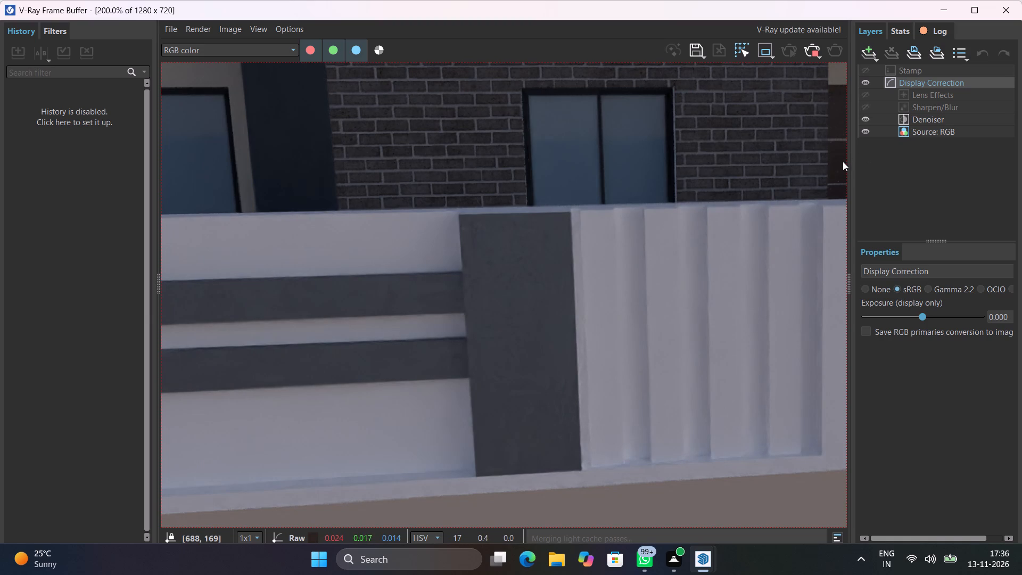
{"action": "left_click", "coordinate": [807, 52]}
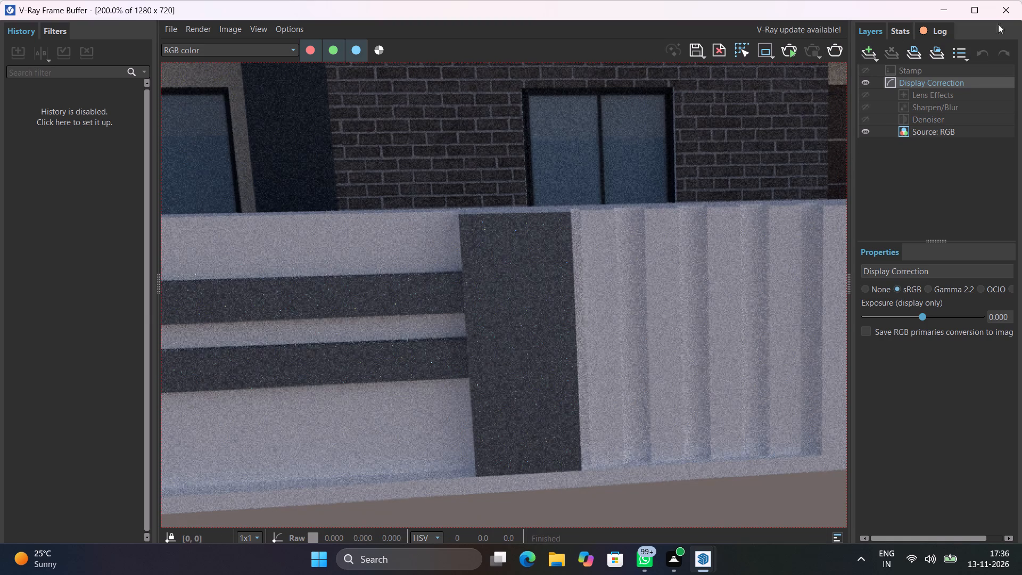
{"action": "left_click", "coordinate": [1008, 12]}
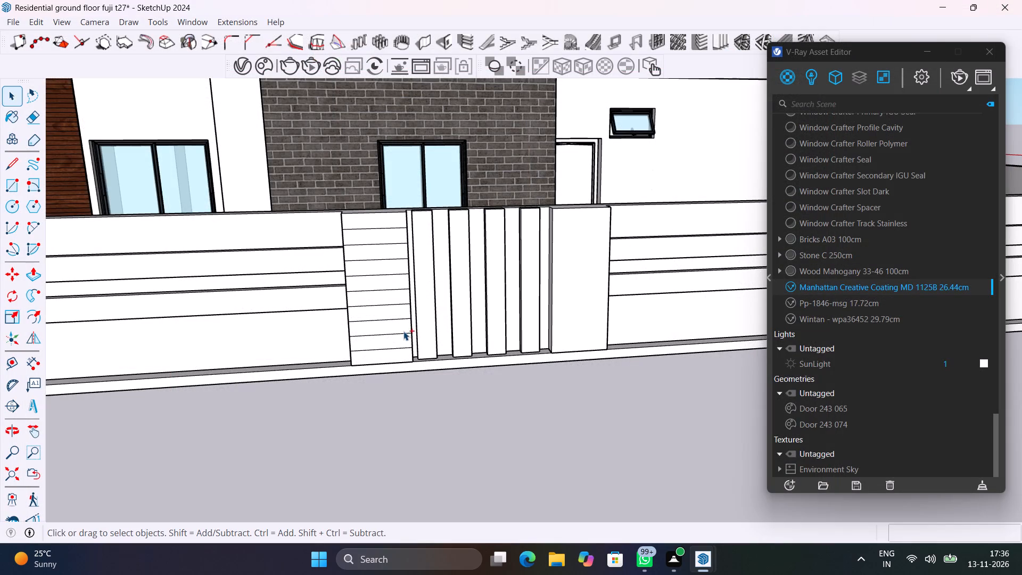
Undo the 10-band division on the pier, back to its undivided front face.
{"action": "key", "text": "ctrl+z"}
{"action": "key", "text": "ctrl+z"}
{"action": "scroll", "coordinate": [387, 376], "scroll_direction": "down", "scroll_amount": 5}
{"action": "left_click", "coordinate": [416, 445]}
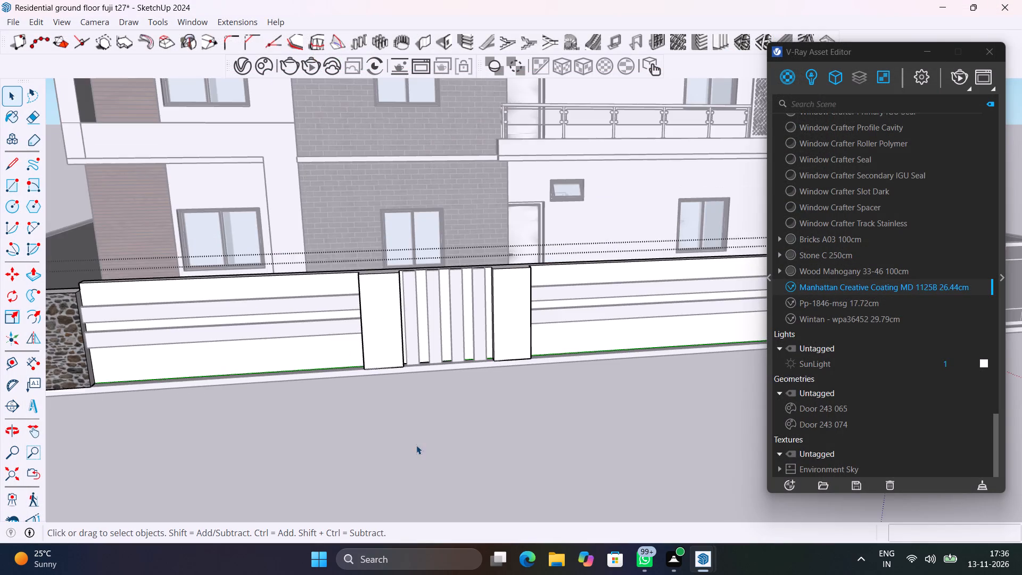
Browse the online stone materials in Chaos Cosmos for a finish suited to the compound wall piers.
{"action": "middle_click_drag", "start_coordinate": [359, 421], "coordinate": [446, 409]}
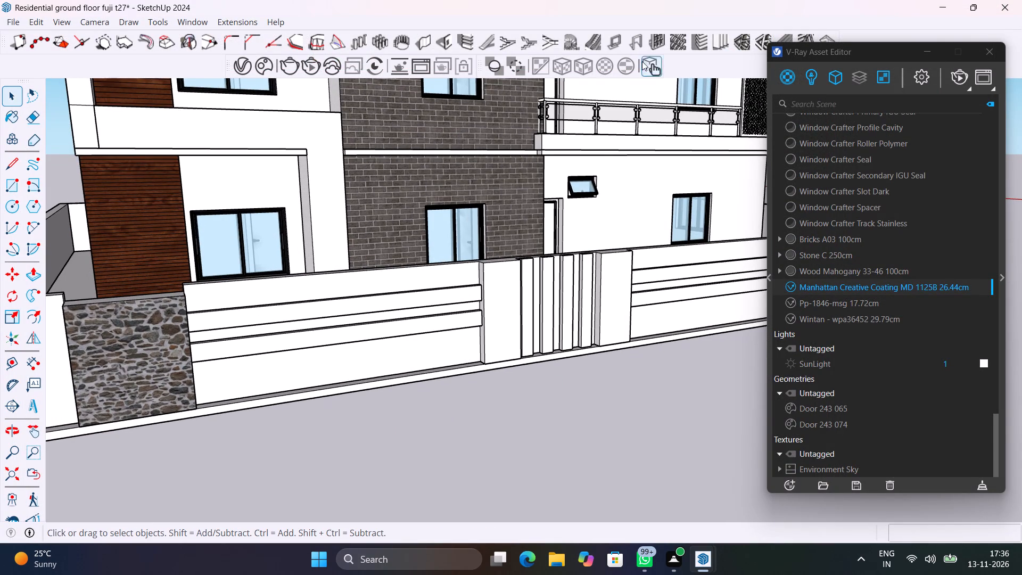
{"action": "left_click", "coordinate": [263, 71]}
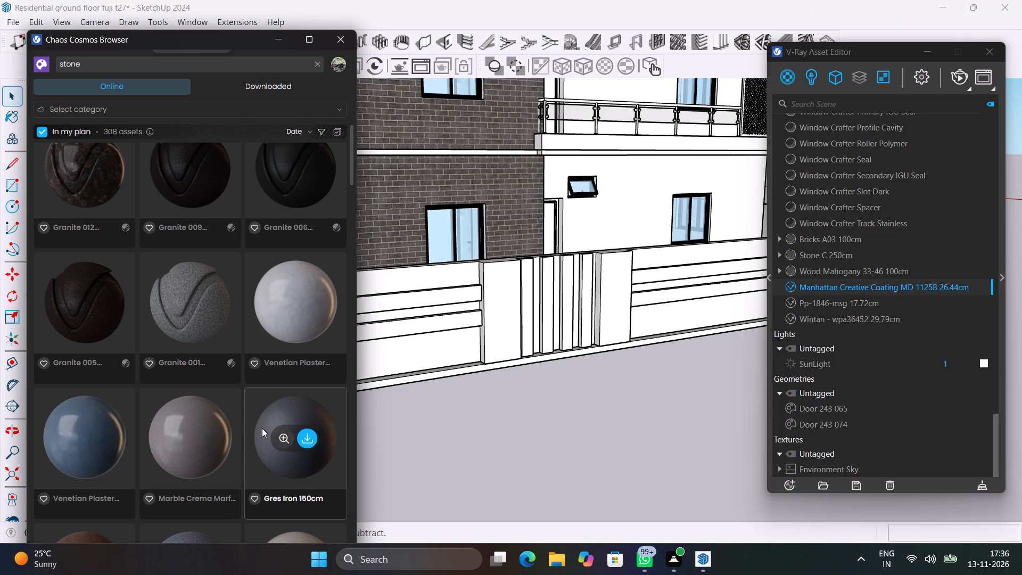
{"action": "scroll", "coordinate": [262, 428], "scroll_direction": "down", "scroll_amount": 4}
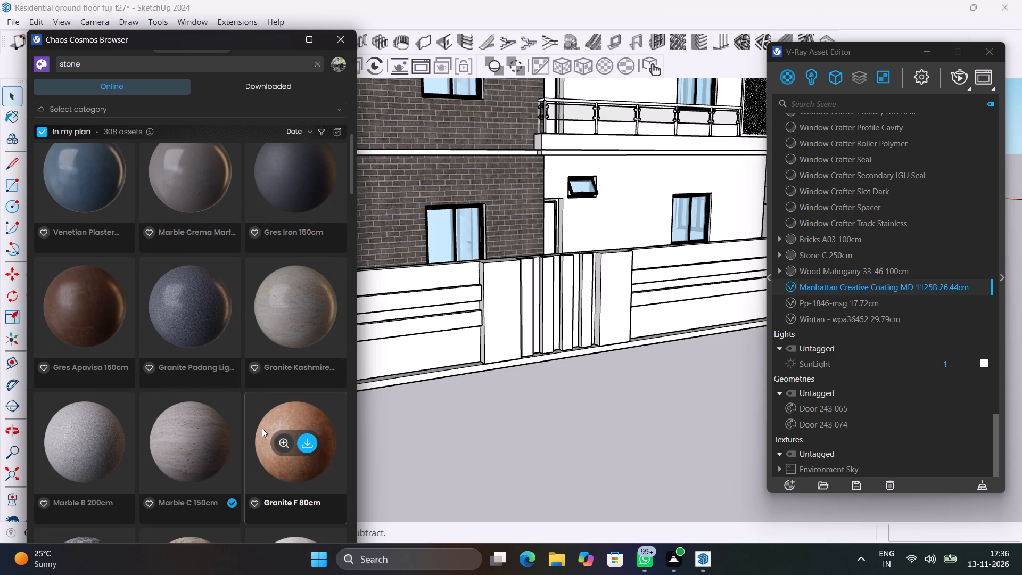
{"action": "scroll", "coordinate": [262, 428], "scroll_direction": "down", "scroll_amount": 6}
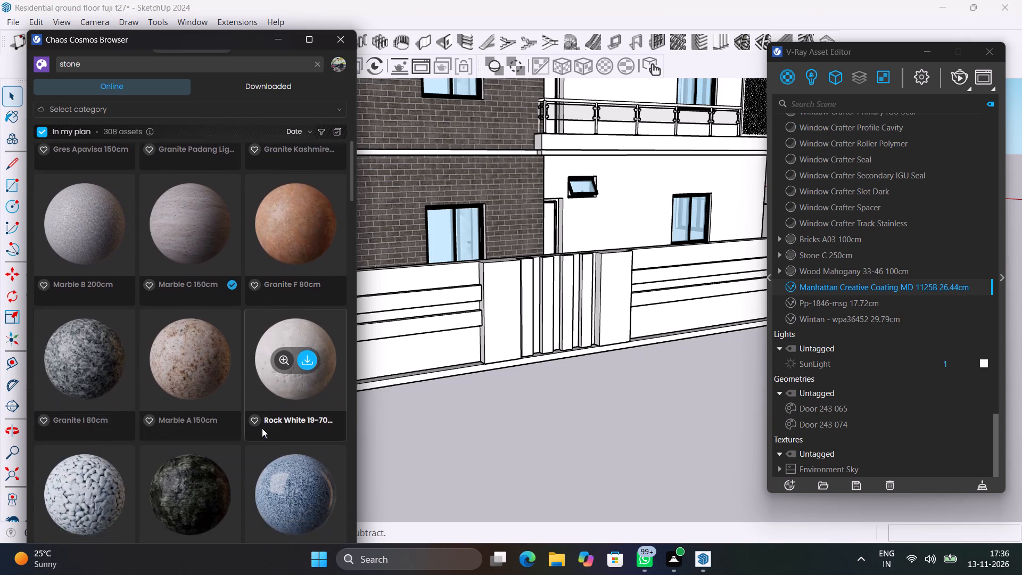
{"action": "scroll", "coordinate": [262, 428], "scroll_direction": "down", "scroll_amount": 3}
{"action": "scroll", "coordinate": [262, 428], "scroll_direction": "up", "scroll_amount": 19}
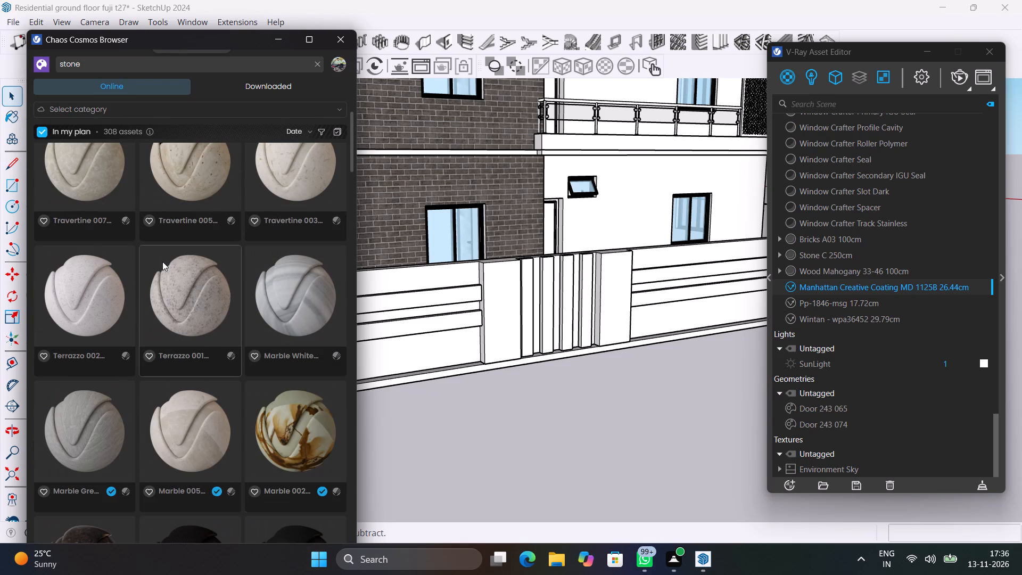
Replace the stone search with a search of the online Cosmos library for "gary".
{"action": "left_click", "coordinate": [177, 66]}
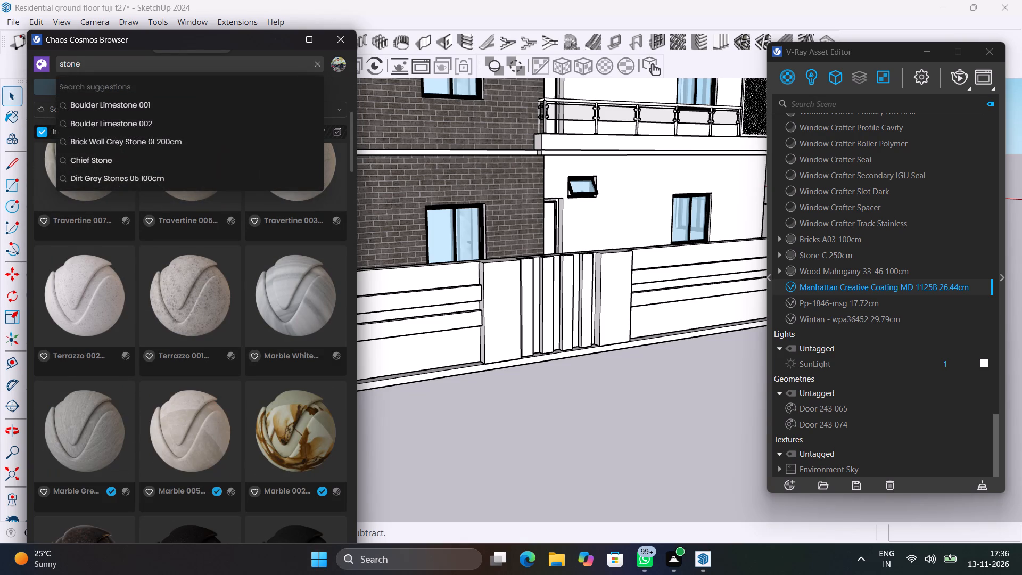
{"action": "key", "text": "BackSpace"}
{"action": "key", "text": "BackSpace"}
{"action": "key", "text": "BackSpace"}
{"action": "key", "text": "BackSpace"}
{"action": "key", "text": "BackSpace"}
{"action": "key", "text": "BackSpace"}
{"action": "key", "text": "BackSpace"}
{"action": "key", "text": "BackSpace"}
{"action": "key", "text": "BackSpace"}
{"action": "key", "text": "BackSpace"}
{"action": "key", "text": "BackSpace"}
{"action": "key", "text": "BackSpace"}
{"action": "key", "text": "BackSpace"}
{"action": "type", "text": "GARY"}
{"action": "key", "text": "Return"}
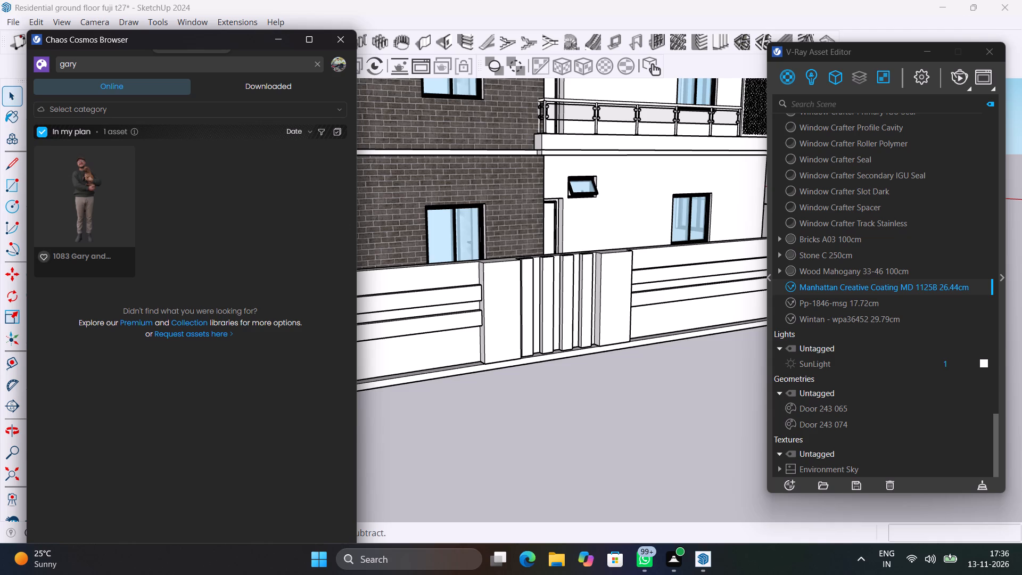
Search the online Cosmos library for "vilet".
{"action": "key", "text": "BackSpace"}
{"action": "key", "text": "BackSpace"}
{"action": "key", "text": "BackSpace"}
{"action": "key", "text": "BackSpace"}
{"action": "key", "text": "BackSpace"}
{"action": "key", "text": "v"}
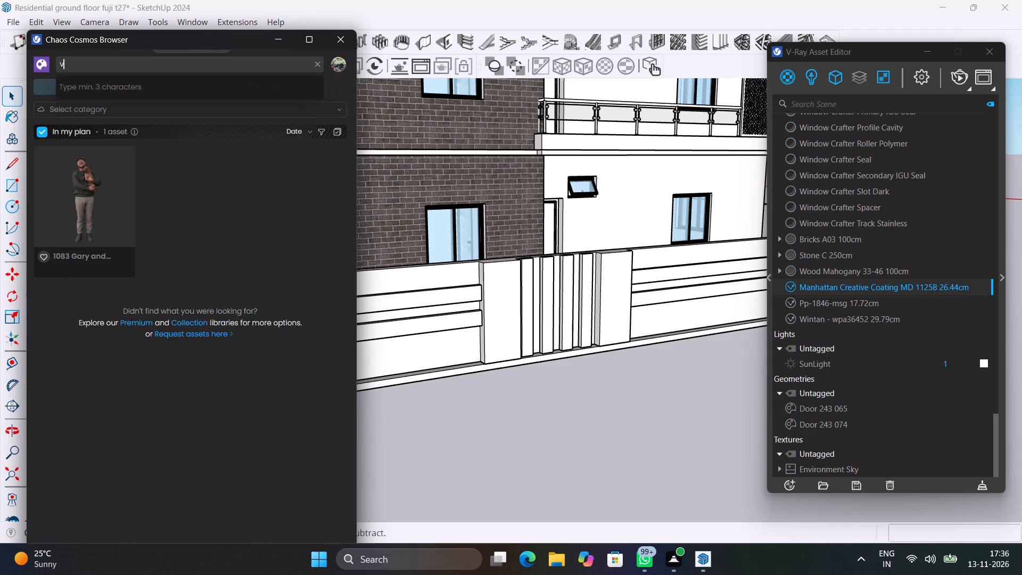
{"action": "type", "text": "OI"}
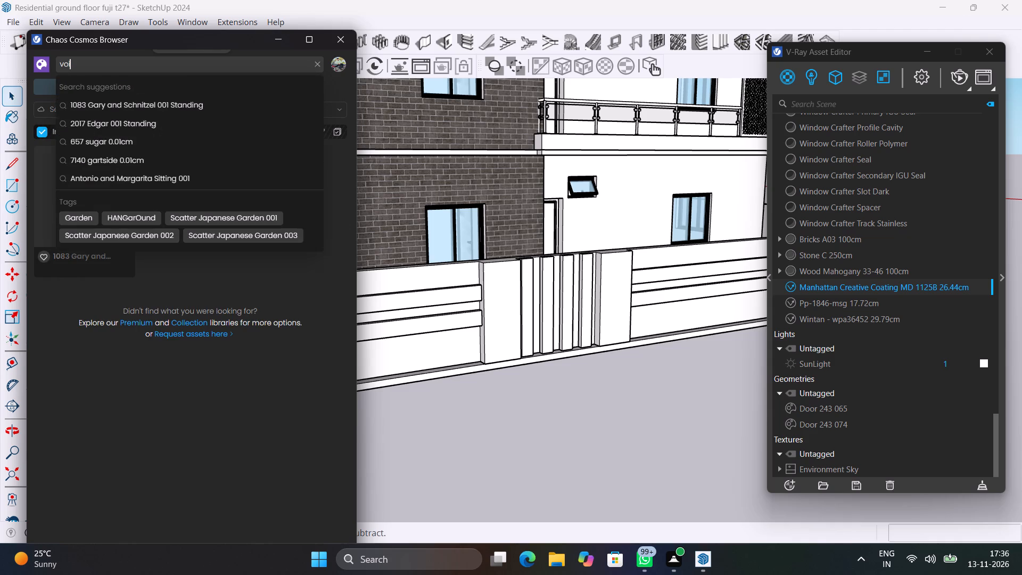
{"action": "key", "text": "BackSpace"}
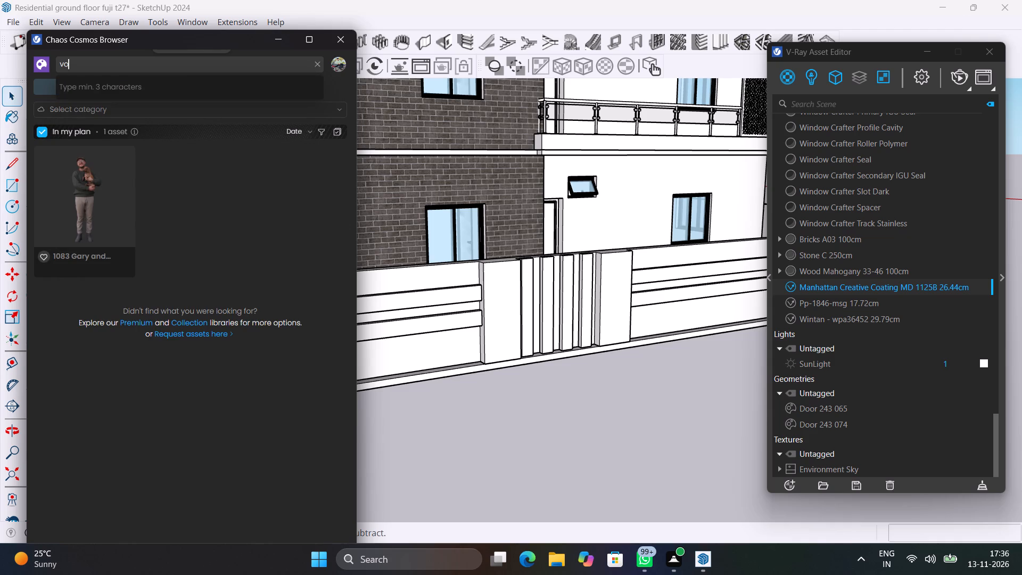
{"action": "key", "text": "BackSpace"}
{"action": "type", "text": "ILW"}
{"action": "key", "text": "BackSpace"}
{"action": "type", "text": "ET"}
{"action": "key", "text": "Return"}
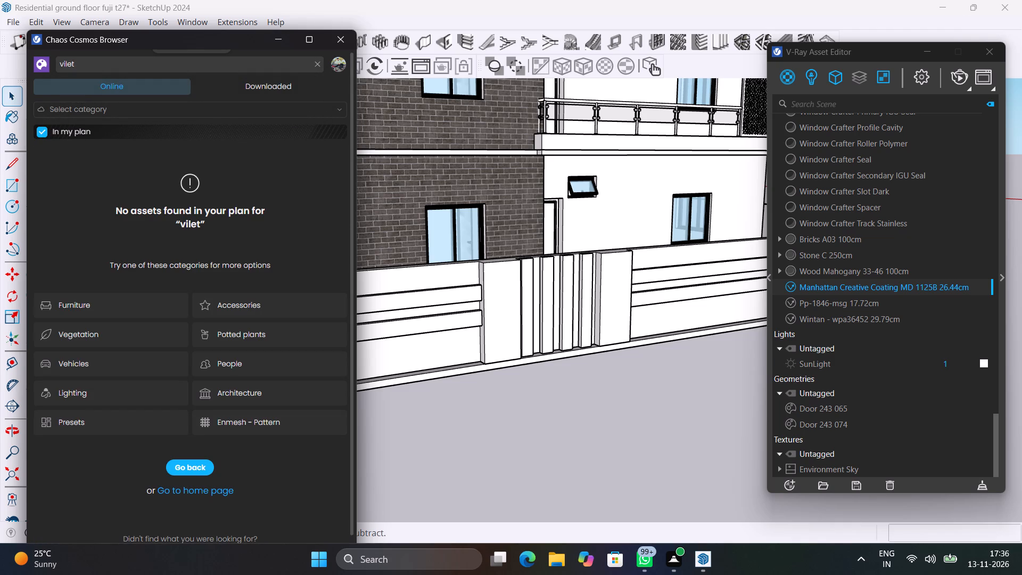
Clear the "vilet" search, reopening the Cosmos browser, to look through the unfiltered online assets.
{"action": "key", "text": "BackSpace"}
{"action": "key", "text": "BackSpace"}
{"action": "key", "text": "BackSpace"}
{"action": "key", "text": "BackSpace"}
{"action": "key", "text": "BackSpace"}
{"action": "key", "text": "BackSpace"}
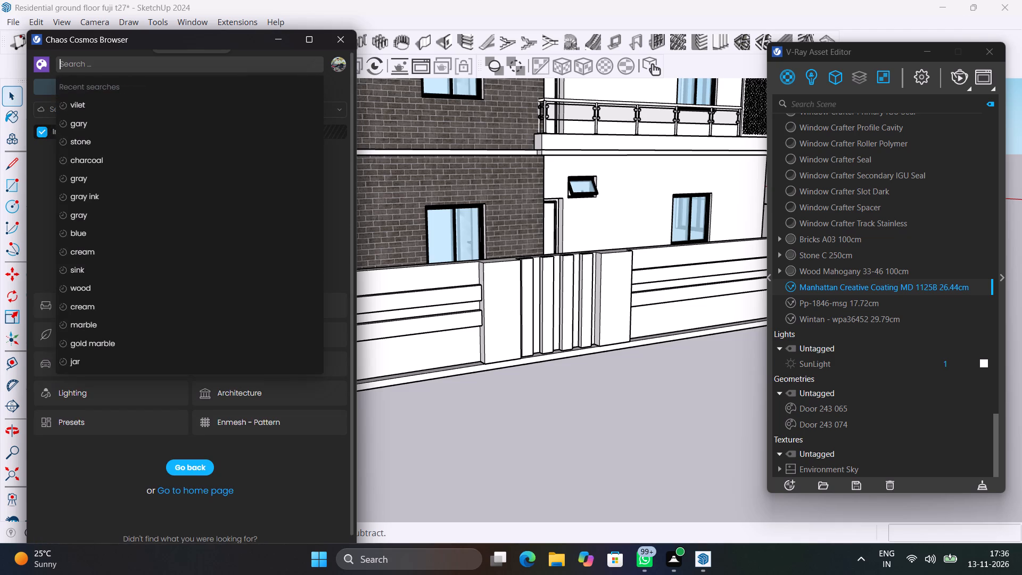
{"action": "key", "text": "BackSpace"}
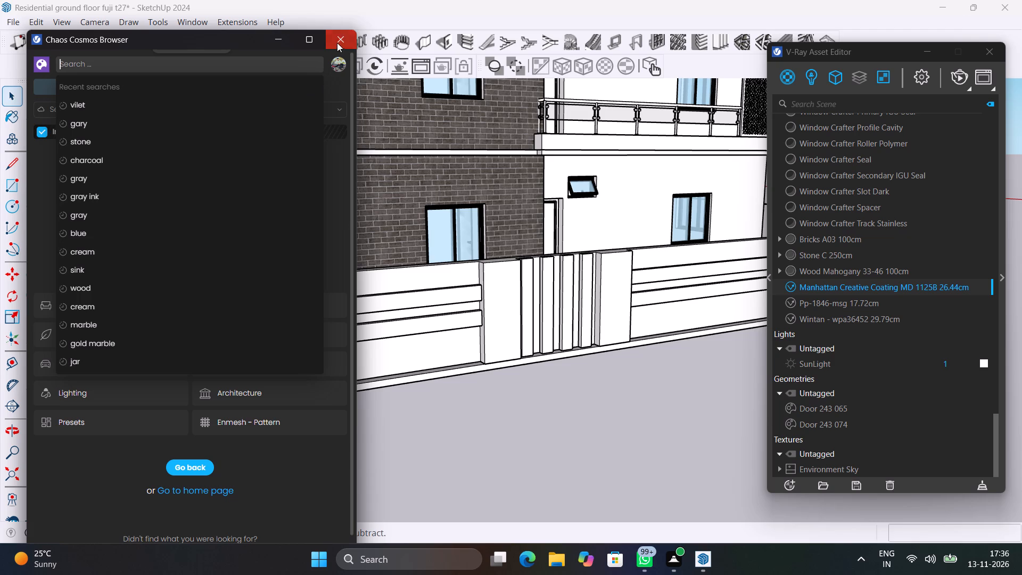
{"action": "left_click", "coordinate": [337, 43]}
{"action": "left_click", "coordinate": [253, 72]}
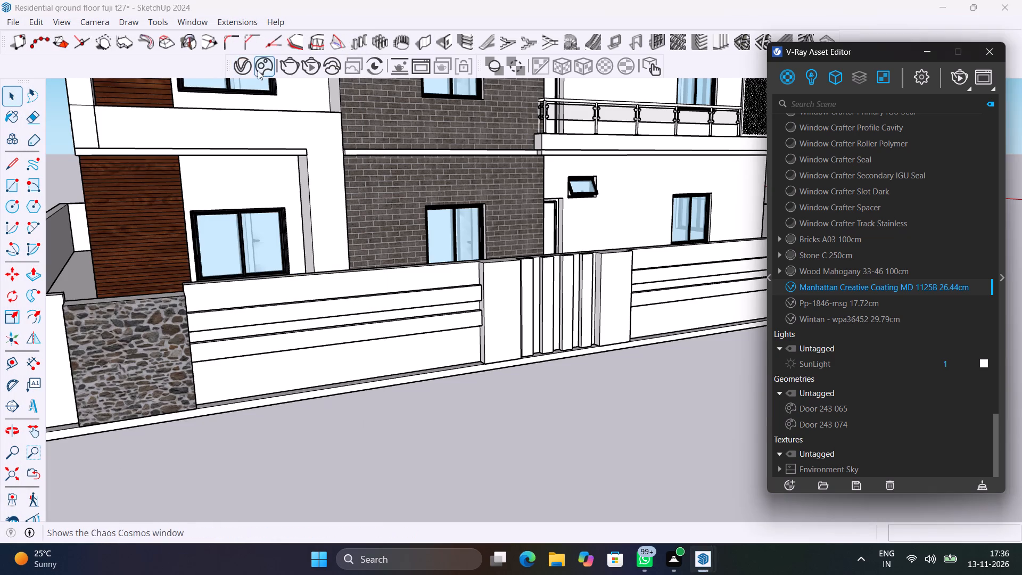
{"action": "left_click", "coordinate": [262, 69]}
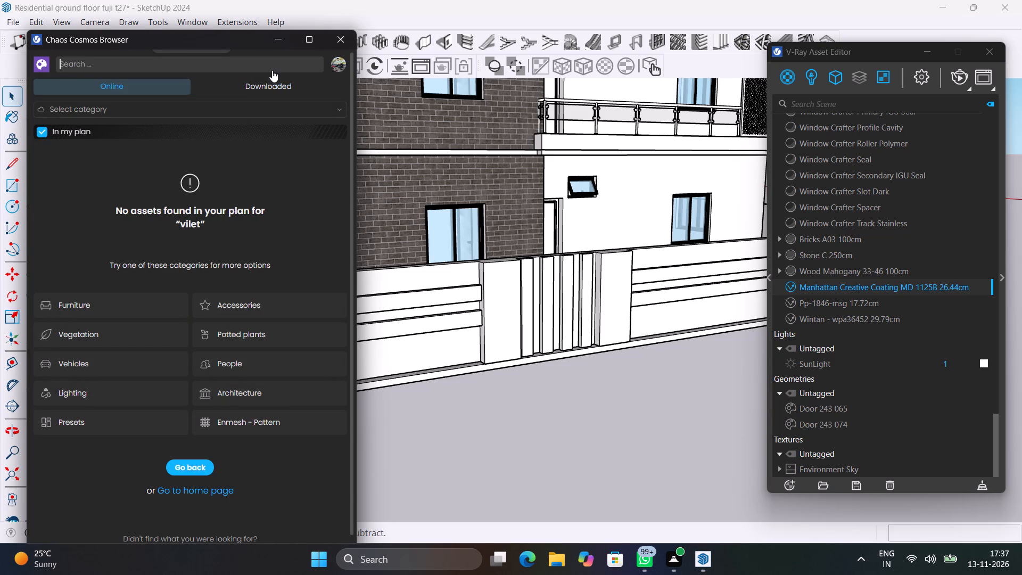
{"action": "left_click", "coordinate": [258, 89]}
{"action": "left_click", "coordinate": [100, 86]}
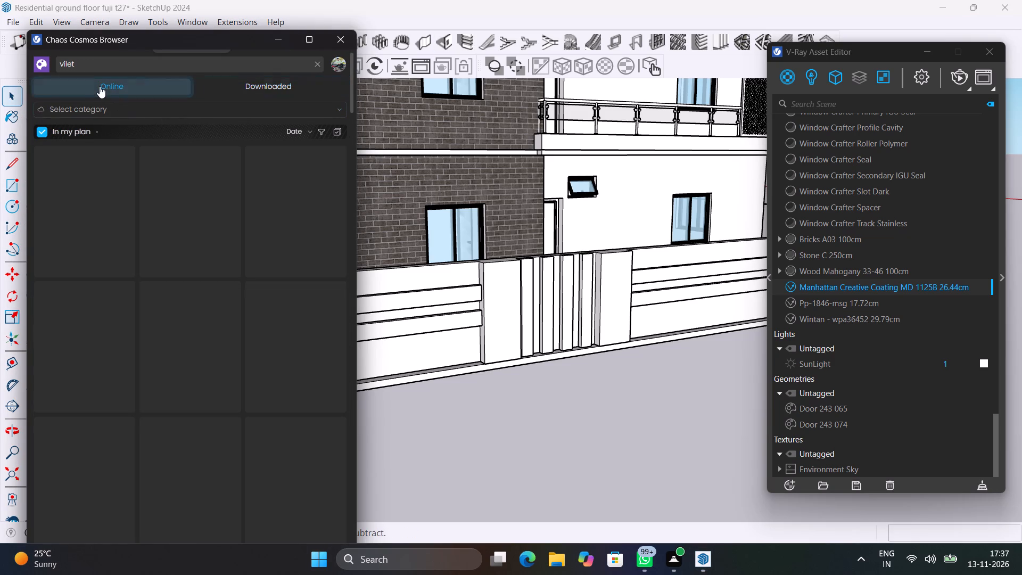
{"action": "scroll", "coordinate": [106, 87], "scroll_direction": "up", "scroll_amount": 2}
{"action": "left_click", "coordinate": [312, 64]}
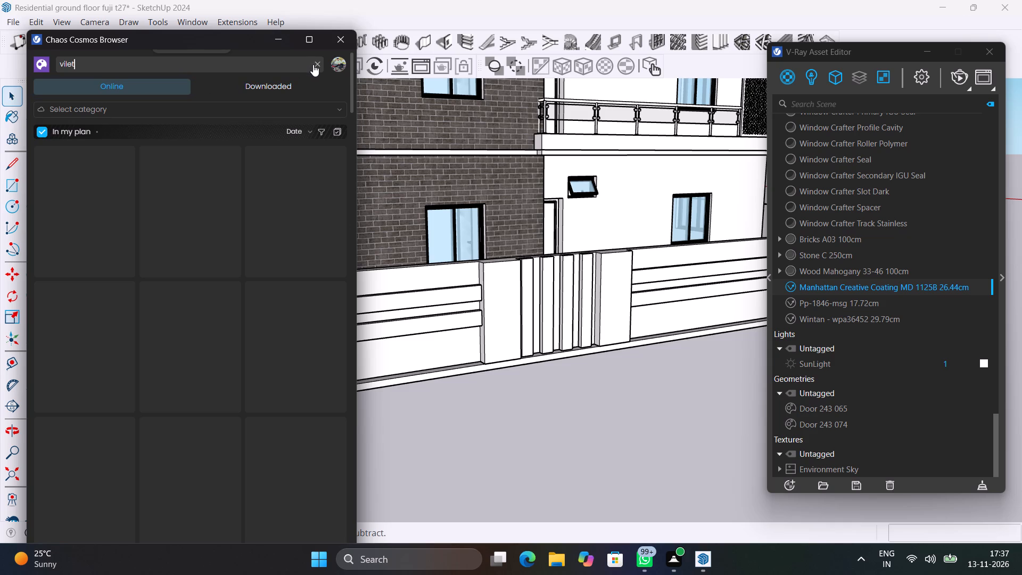
{"action": "left_click", "coordinate": [315, 64]}
{"action": "scroll", "coordinate": [175, 180], "scroll_direction": "up", "scroll_amount": 4}
{"action": "scroll", "coordinate": [175, 180], "scroll_direction": "down", "scroll_amount": 19}
{"action": "scroll", "coordinate": [175, 177], "scroll_direction": "up", "scroll_amount": 20}
{"action": "scroll", "coordinate": [193, 168], "scroll_direction": "up", "scroll_amount": 5}
Browse the downloaded Cosmos assets and import the dark Wintan - wpa36452 29.79cm material into the scene.
{"action": "left_click", "coordinate": [290, 81]}
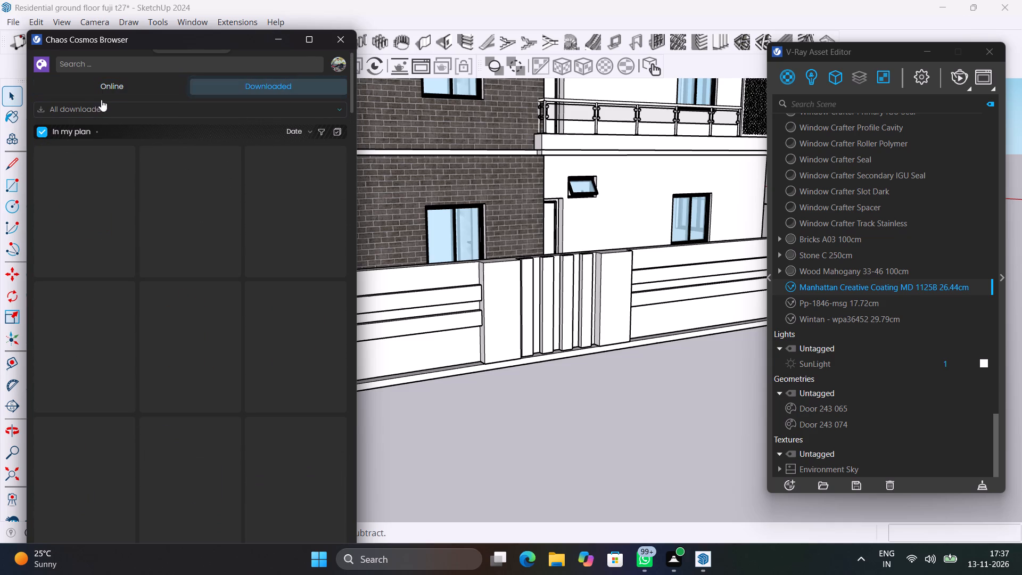
{"action": "scroll", "coordinate": [267, 314], "scroll_direction": "down", "scroll_amount": 3}
{"action": "scroll", "coordinate": [267, 314], "scroll_direction": "up", "scroll_amount": 5}
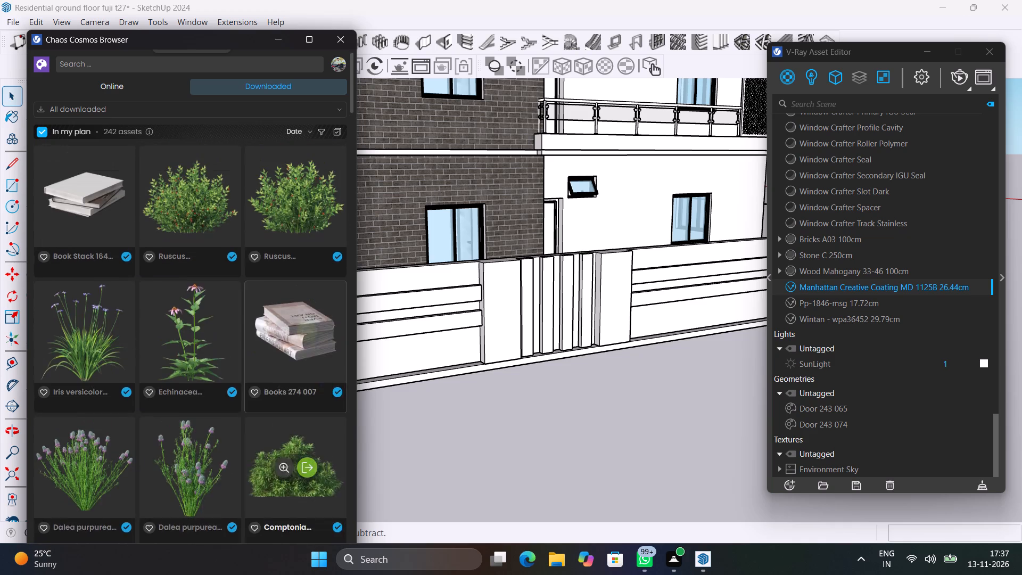
{"action": "scroll", "coordinate": [267, 314], "scroll_direction": "down", "scroll_amount": 7}
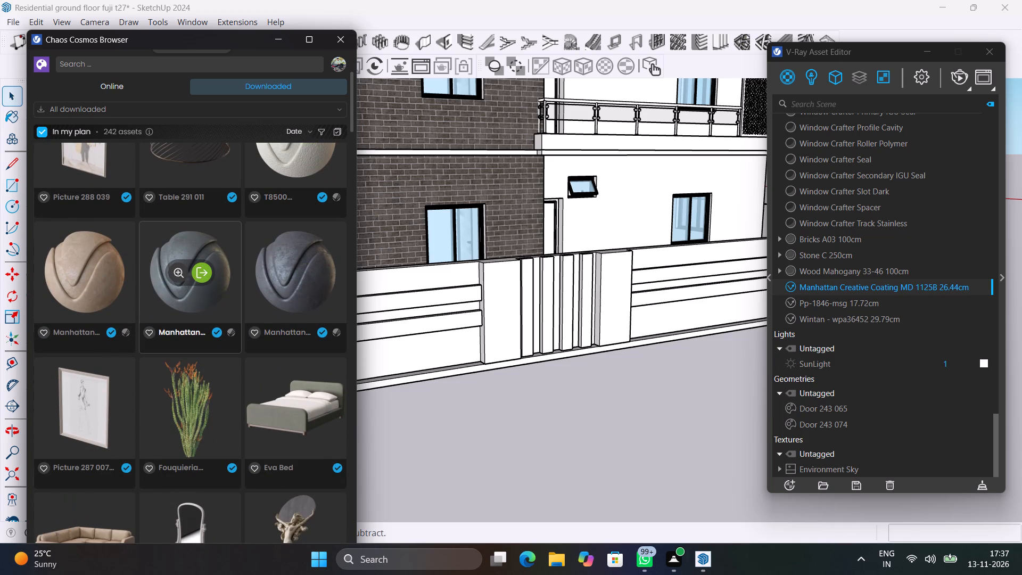
{"action": "scroll", "coordinate": [214, 351], "scroll_direction": "down", "scroll_amount": 6}
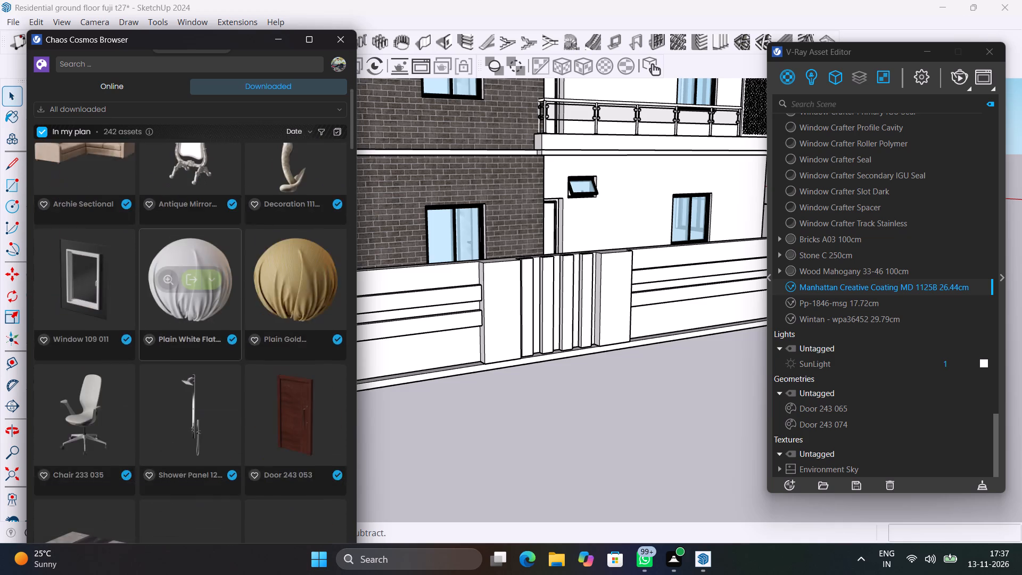
{"action": "scroll", "coordinate": [214, 351], "scroll_direction": "down", "scroll_amount": 10}
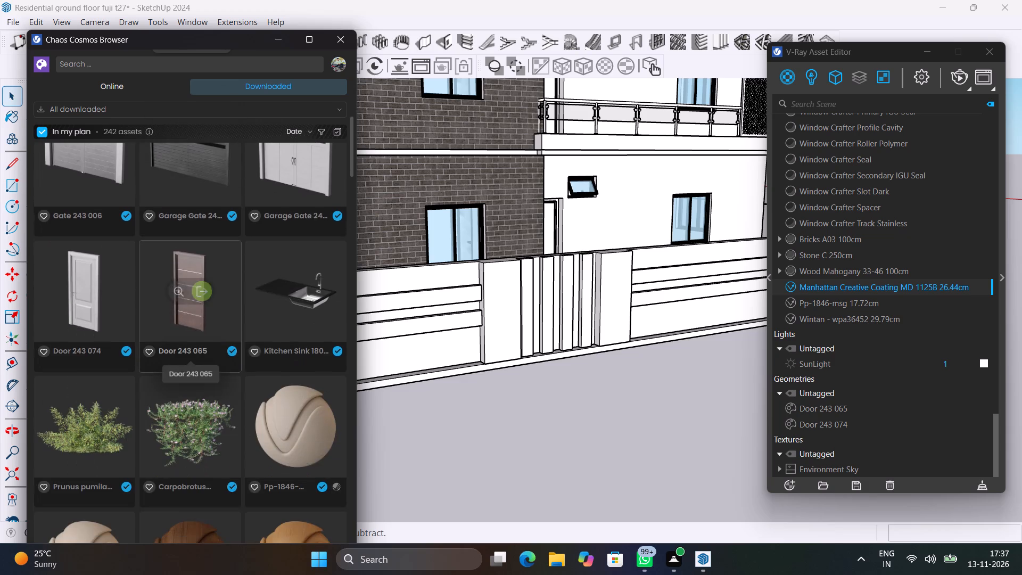
{"action": "scroll", "coordinate": [214, 351], "scroll_direction": "down", "scroll_amount": 13}
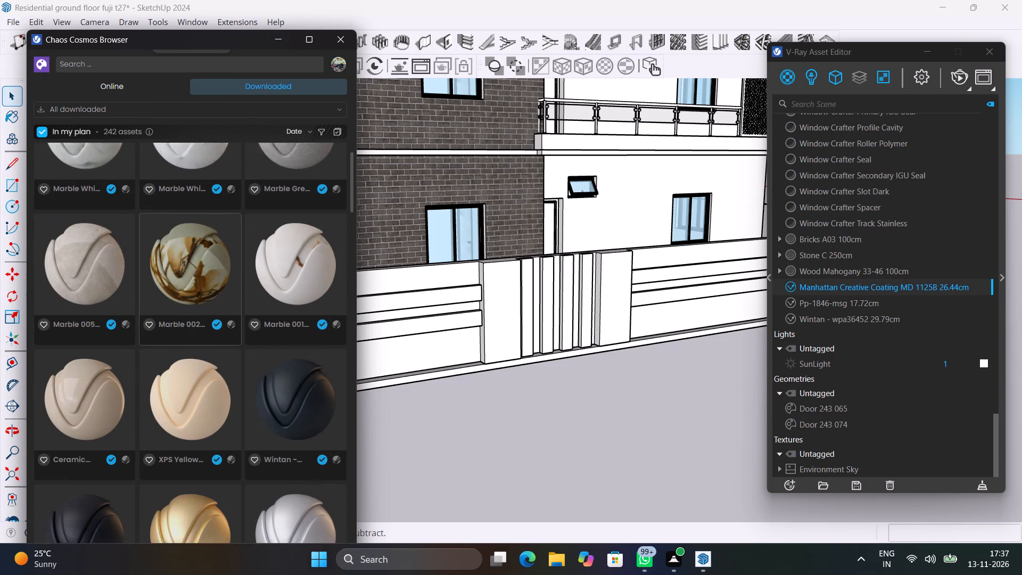
{"action": "scroll", "coordinate": [214, 351], "scroll_direction": "down", "scroll_amount": 1}
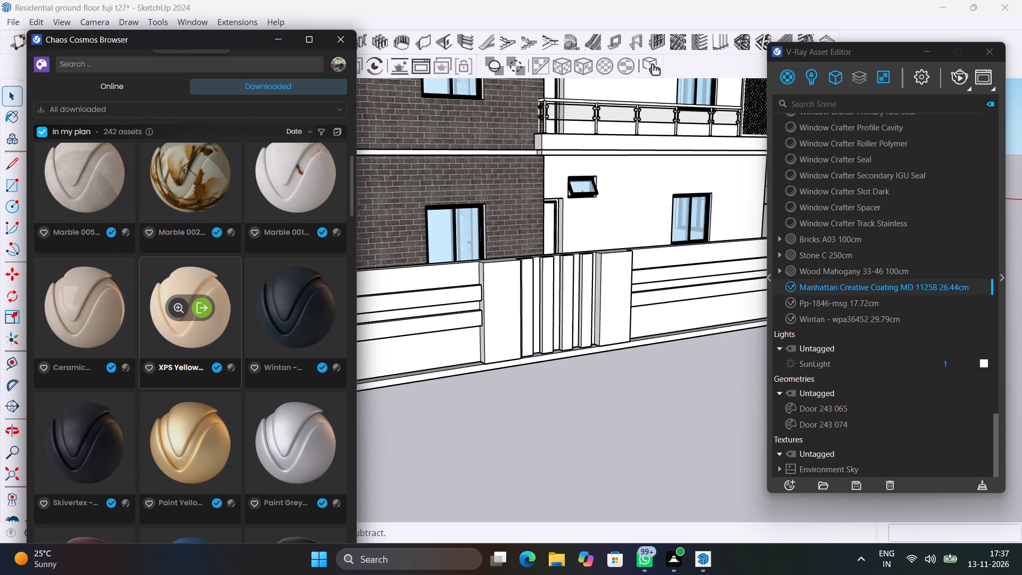
{"action": "scroll", "coordinate": [214, 351], "scroll_direction": "down", "scroll_amount": 1}
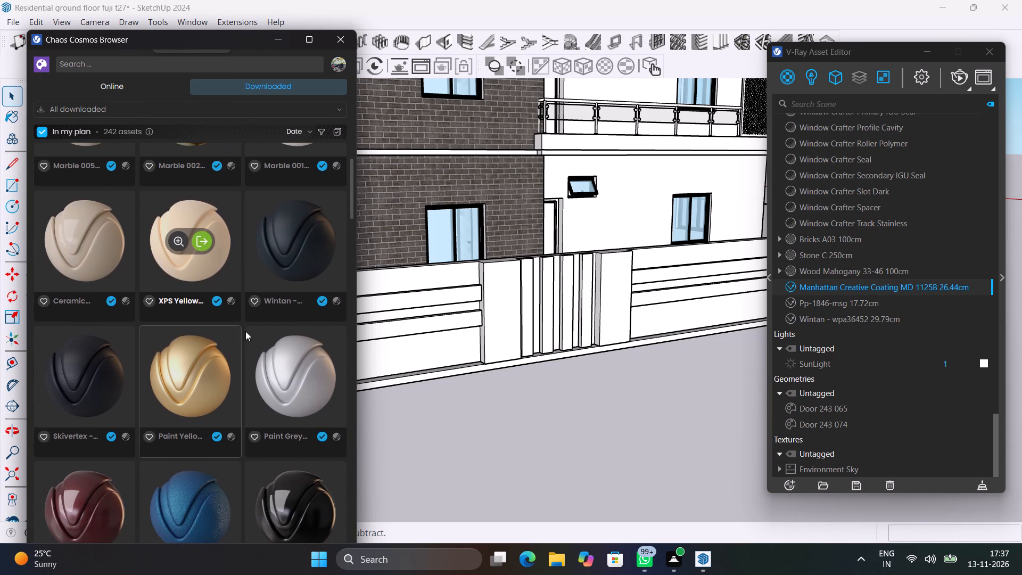
{"action": "left_click", "coordinate": [310, 243]}
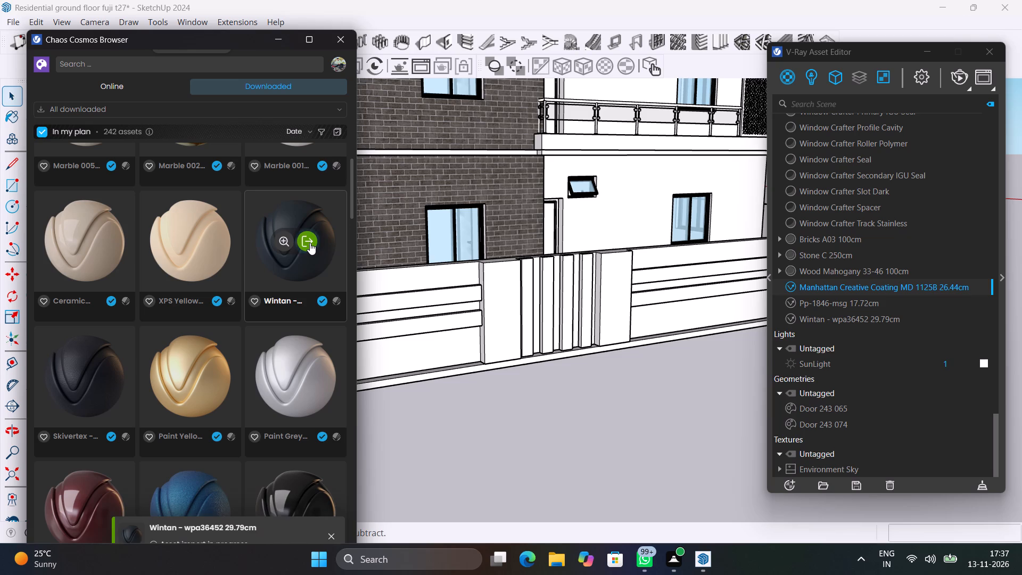
Apply Wintan - wpa36452 29.79cm#1 to the front face of the wall pier left of the vertical fins, seen from the street.
{"action": "scroll", "coordinate": [497, 292], "scroll_direction": "up", "scroll_amount": 4}
{"action": "left_click", "coordinate": [497, 292]}
{"action": "left_click", "coordinate": [504, 306]}
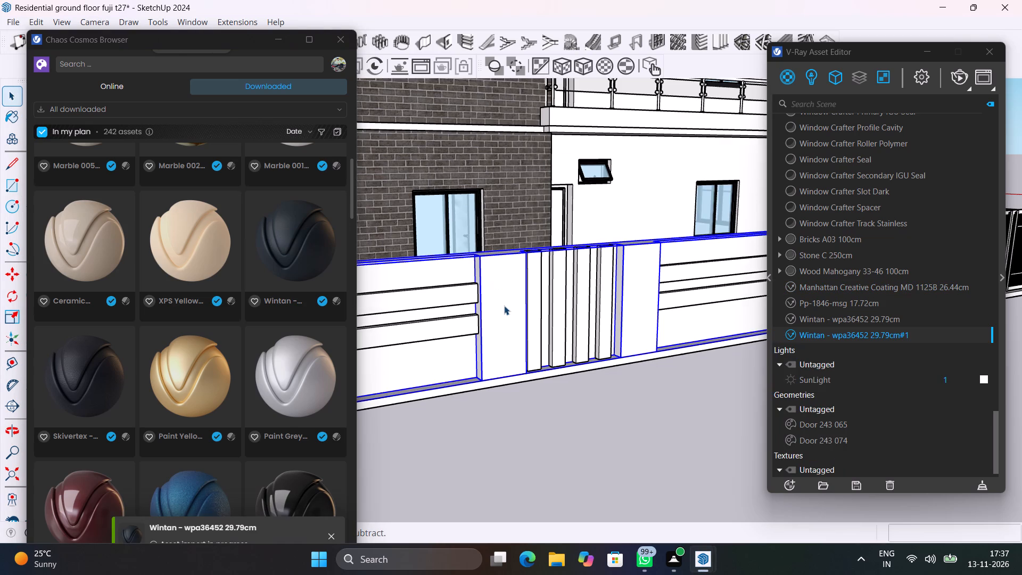
{"action": "double_click", "coordinate": [504, 306]}
{"action": "left_click", "coordinate": [504, 306]}
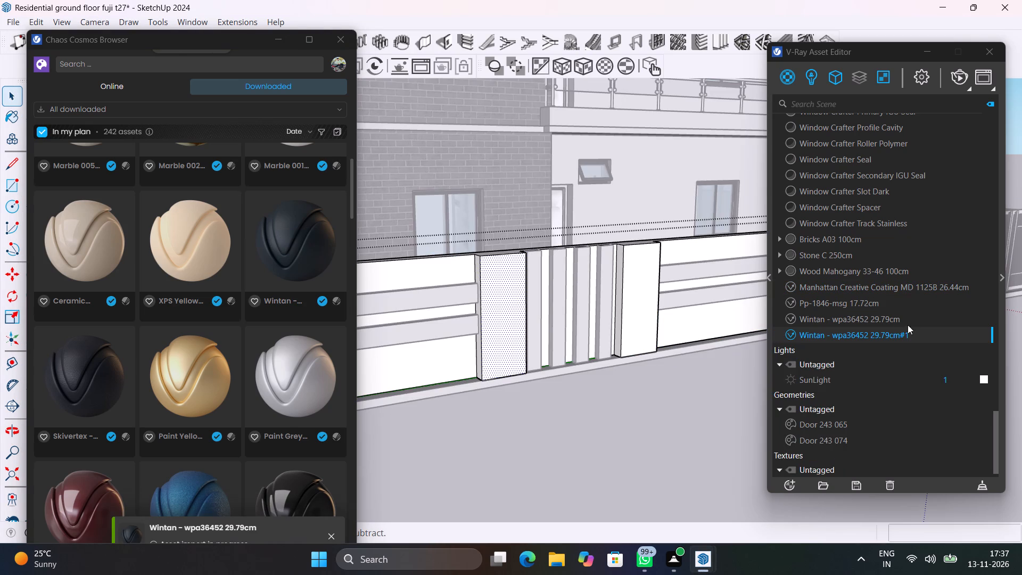
{"action": "right_click", "coordinate": [888, 335]}
{"action": "left_click", "coordinate": [929, 188]}
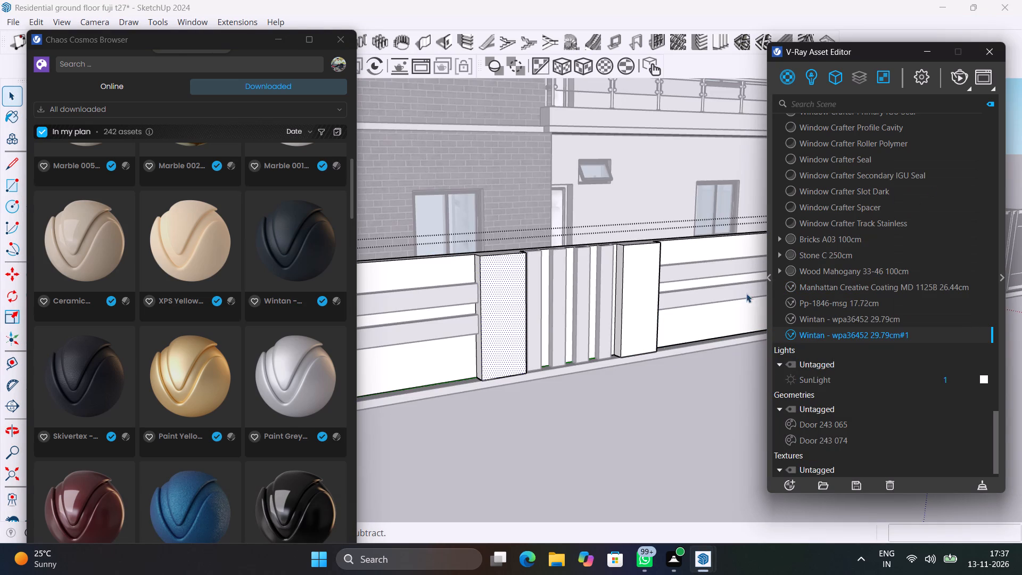
Run a test V-Ray render of the compound wall to check the dark pier, stopping and closing it after viewing.
{"action": "left_click", "coordinate": [645, 421]}
{"action": "left_click", "coordinate": [958, 80]}
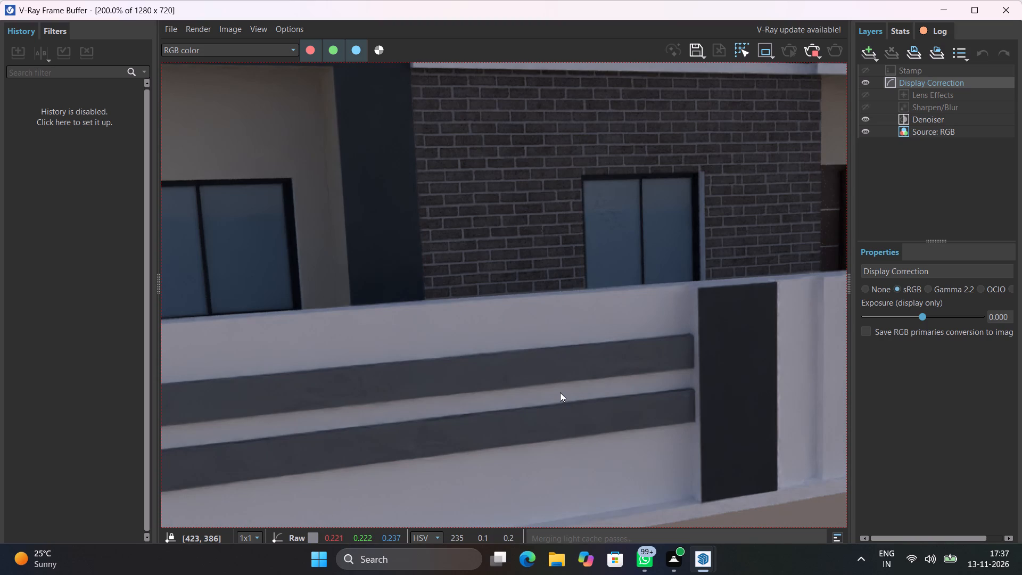
{"action": "scroll", "coordinate": [472, 309], "scroll_direction": "down", "scroll_amount": 2}
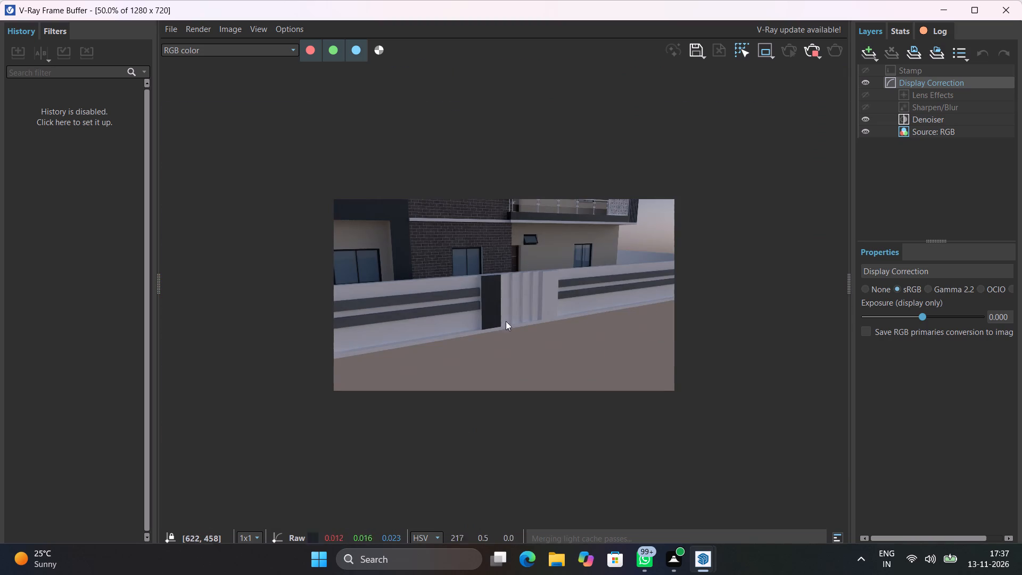
{"action": "left_click", "coordinate": [812, 49]}
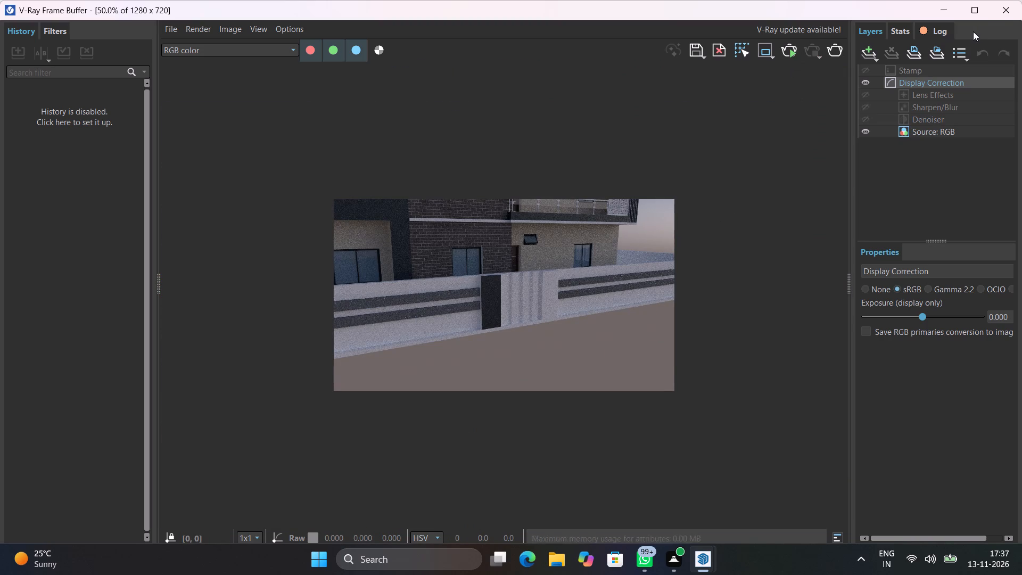
{"action": "left_click", "coordinate": [996, 9]}
Apply Wintan - wpa36452 29.79cm#1 to the front face and the fin-facing side of the pier right of the vertical fins.
{"action": "scroll", "coordinate": [647, 293], "scroll_direction": "up", "scroll_amount": 5}
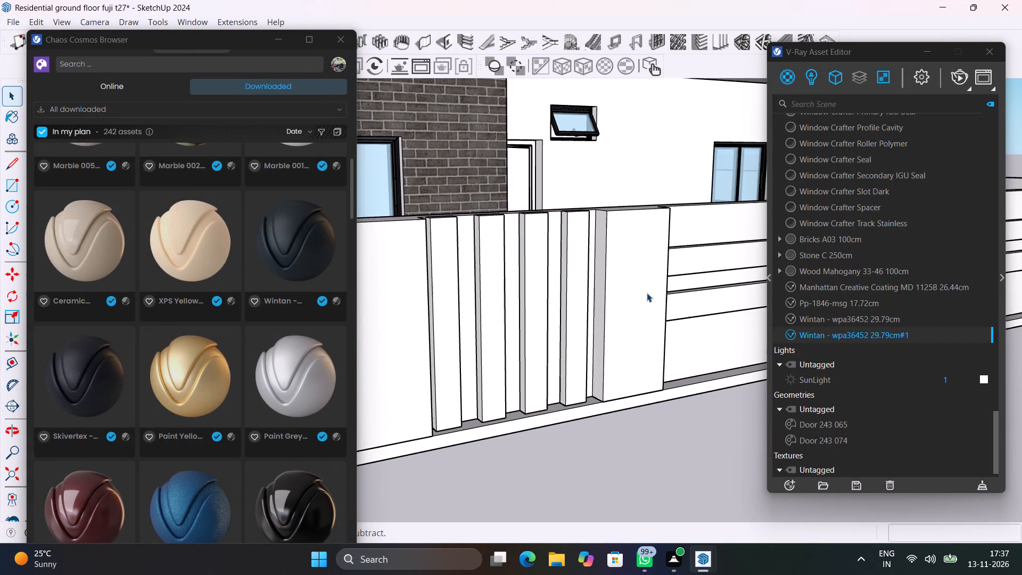
{"action": "left_click", "coordinate": [647, 293]}
{"action": "double_click", "coordinate": [647, 293]}
{"action": "left_click", "coordinate": [647, 293]}
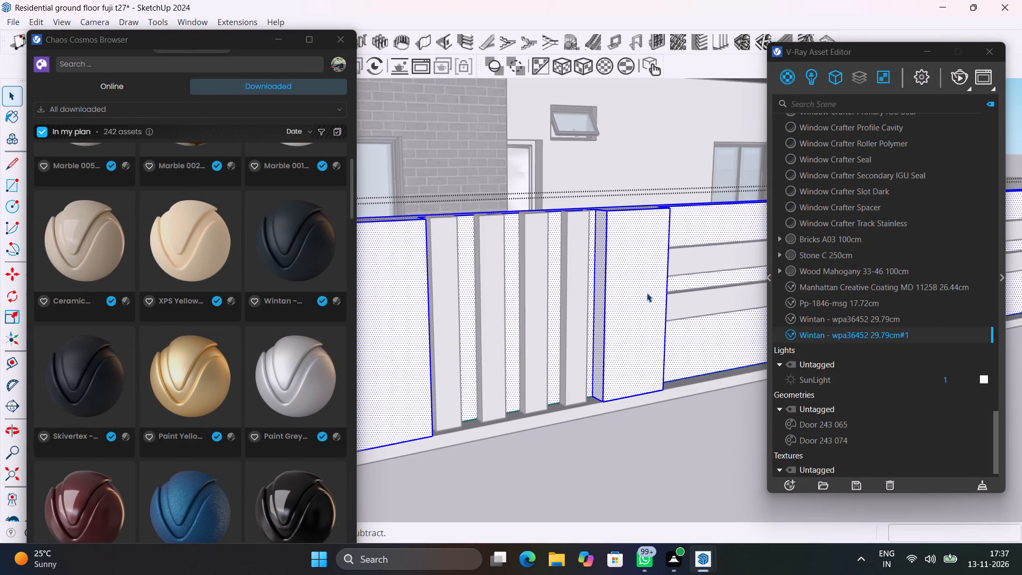
{"action": "left_click", "coordinate": [647, 293]}
{"action": "right_click", "coordinate": [899, 331]}
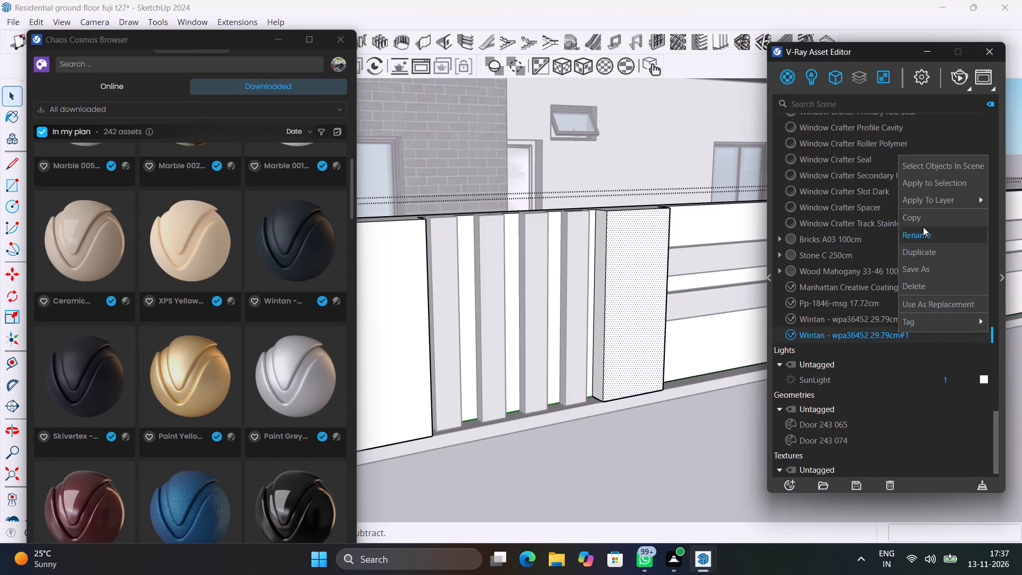
{"action": "left_click", "coordinate": [941, 180]}
{"action": "scroll", "coordinate": [601, 254], "scroll_direction": "up", "scroll_amount": 5}
{"action": "left_click", "coordinate": [601, 253]}
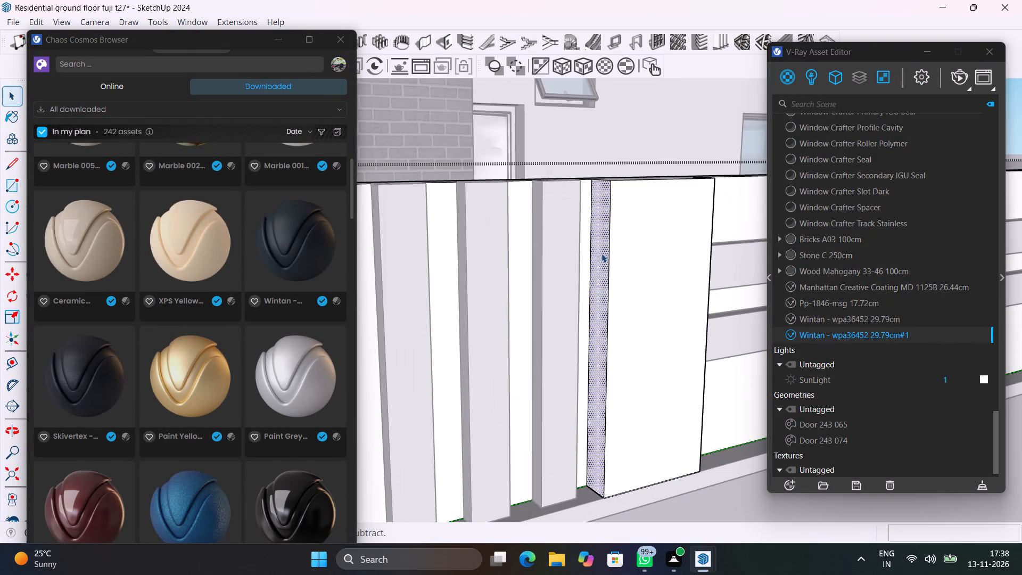
{"action": "right_click", "coordinate": [857, 335]}
{"action": "left_click", "coordinate": [905, 184]}
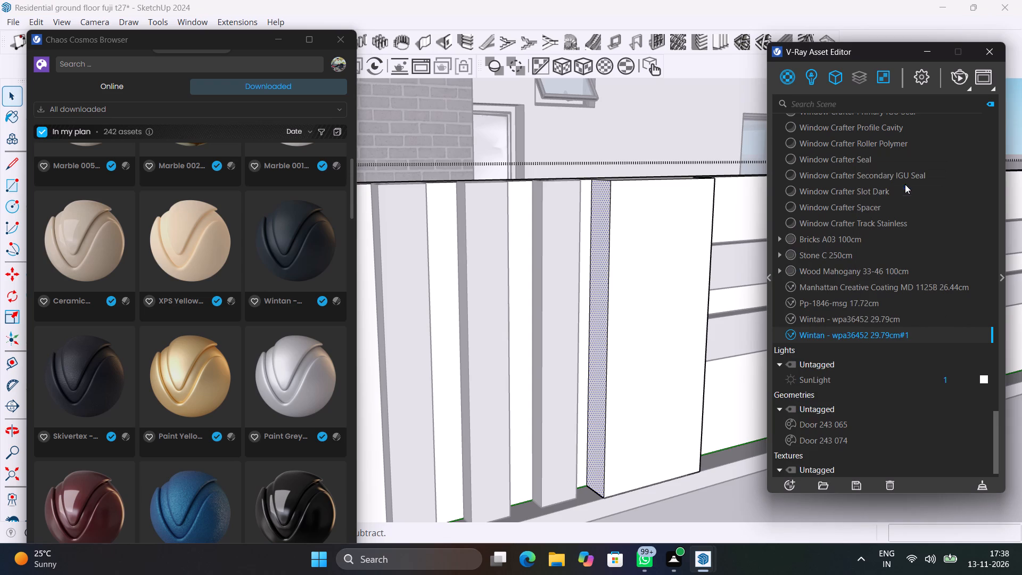
Apply Wintan - wpa36452 29.79cm#1 to both side faces of the pier left of the vertical fins.
{"action": "scroll", "coordinate": [451, 360], "scroll_direction": "down", "scroll_amount": 9}
{"action": "middle_click_drag", "start_coordinate": [472, 388], "coordinate": [572, 392]}
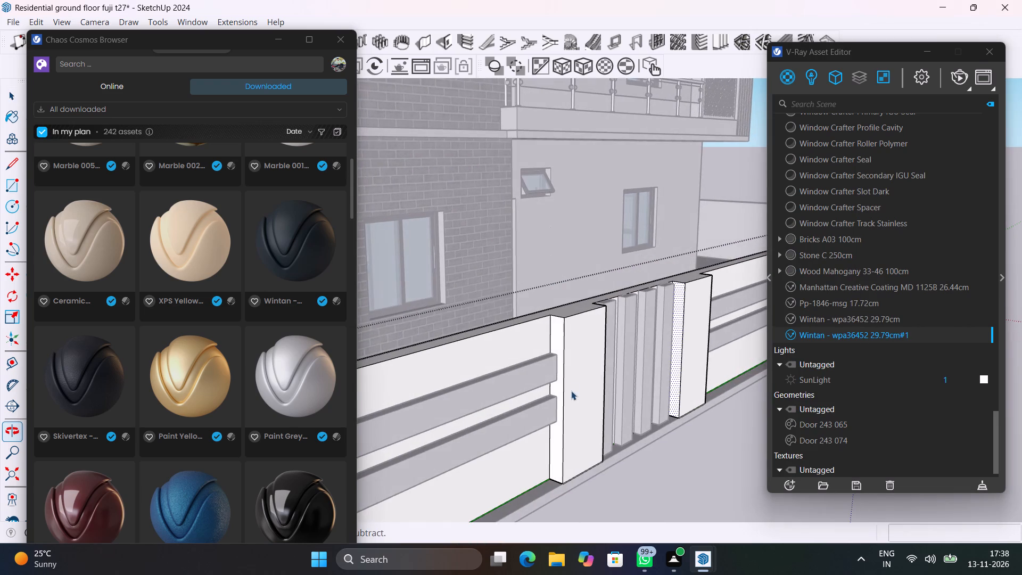
{"action": "scroll", "coordinate": [562, 369], "scroll_direction": "up", "scroll_amount": 8}
{"action": "left_click", "coordinate": [560, 313]}
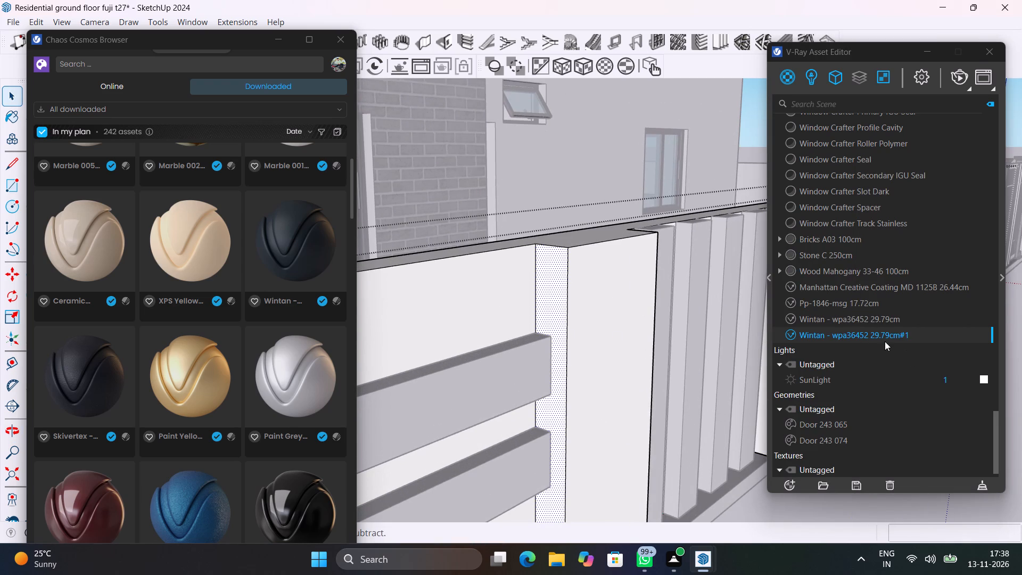
{"action": "right_click", "coordinate": [888, 335]}
{"action": "left_click", "coordinate": [934, 189]}
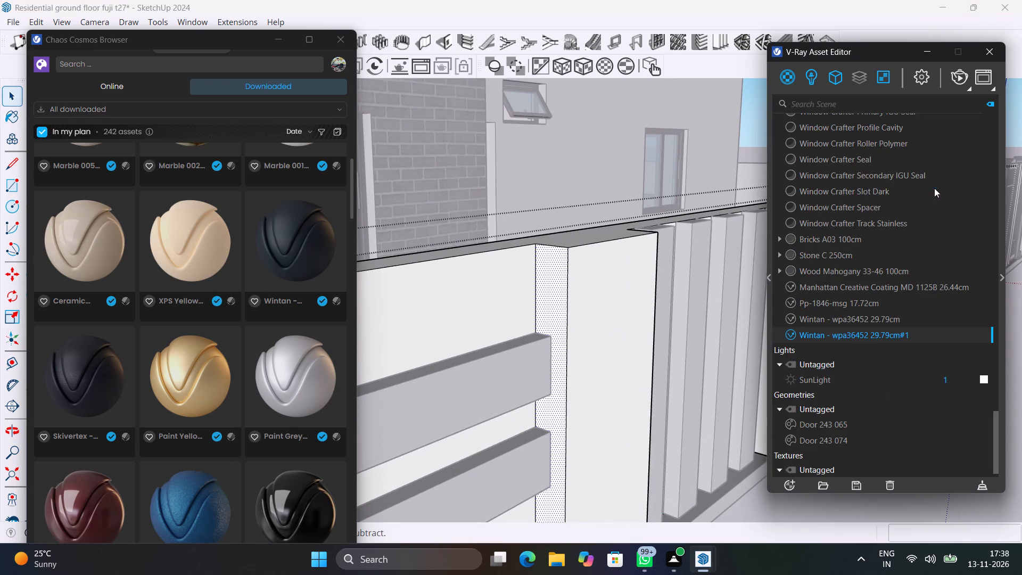
{"action": "middle_click_drag", "start_coordinate": [664, 363], "coordinate": [566, 377]}
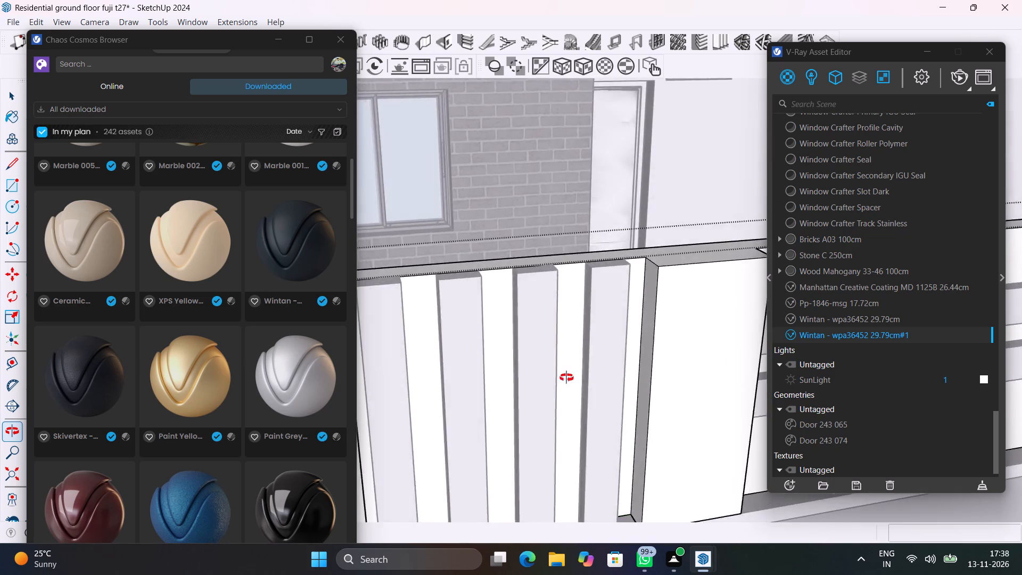
{"action": "middle_click_drag", "start_coordinate": [566, 377], "coordinate": [912, 367]}
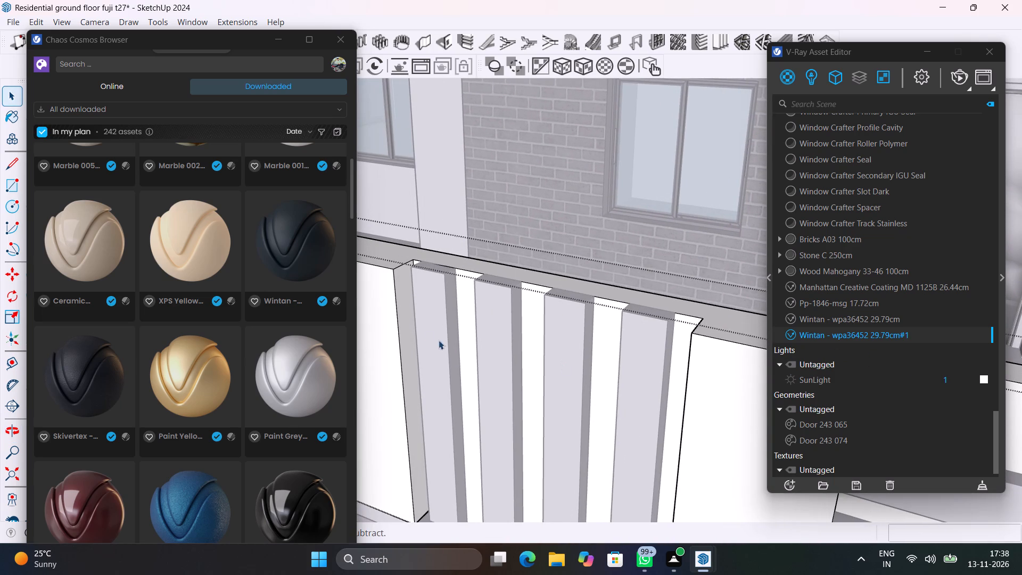
{"action": "scroll", "coordinate": [367, 287], "scroll_direction": "up", "scroll_amount": 4}
{"action": "scroll", "coordinate": [442, 292], "scroll_direction": "up", "scroll_amount": 3}
{"action": "left_click", "coordinate": [411, 265]}
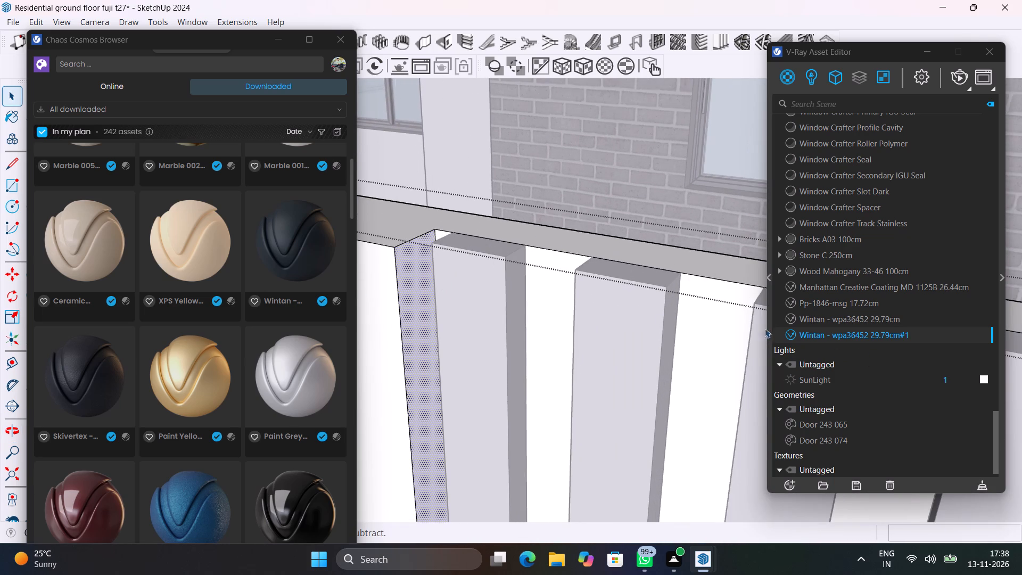
{"action": "right_click", "coordinate": [837, 334]}
{"action": "left_click", "coordinate": [901, 185]}
Apply Wintan - wpa36452 29.79cm#1 to the right-hand pier's outer side, facing the horizontal wall bands.
{"action": "scroll", "coordinate": [691, 337], "scroll_direction": "down", "scroll_amount": 3}
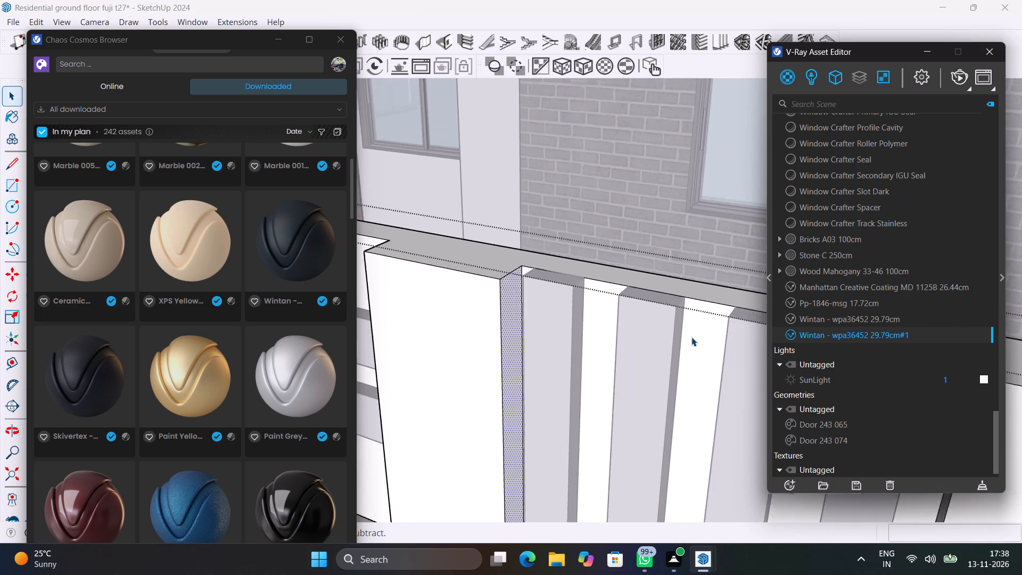
{"action": "scroll", "coordinate": [691, 337], "scroll_direction": "down", "scroll_amount": 18}
{"action": "middle_click_drag", "start_coordinate": [680, 425], "coordinate": [469, 415]}
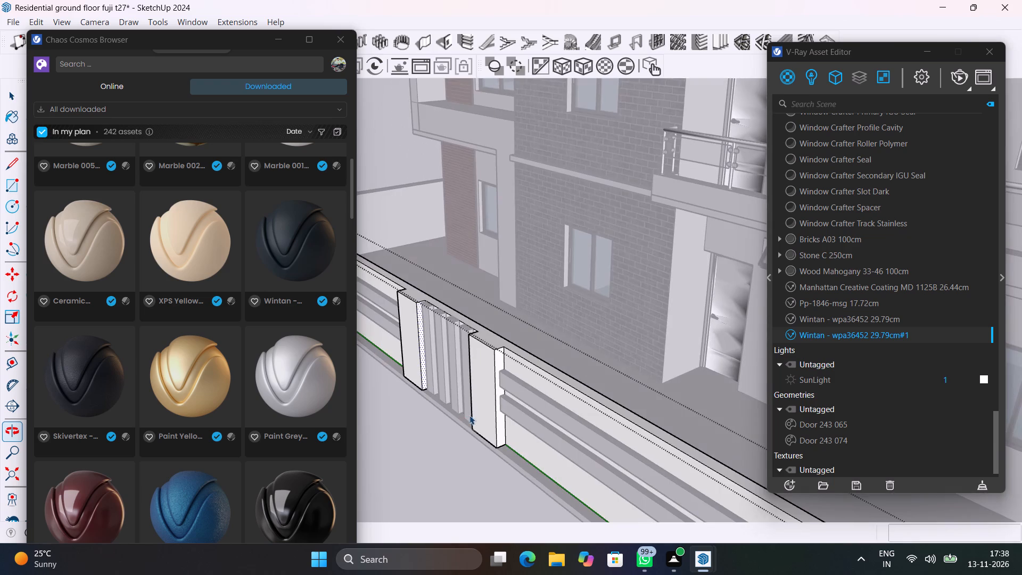
{"action": "scroll", "coordinate": [485, 375], "scroll_direction": "up", "scroll_amount": 14}
{"action": "left_click", "coordinate": [535, 352]}
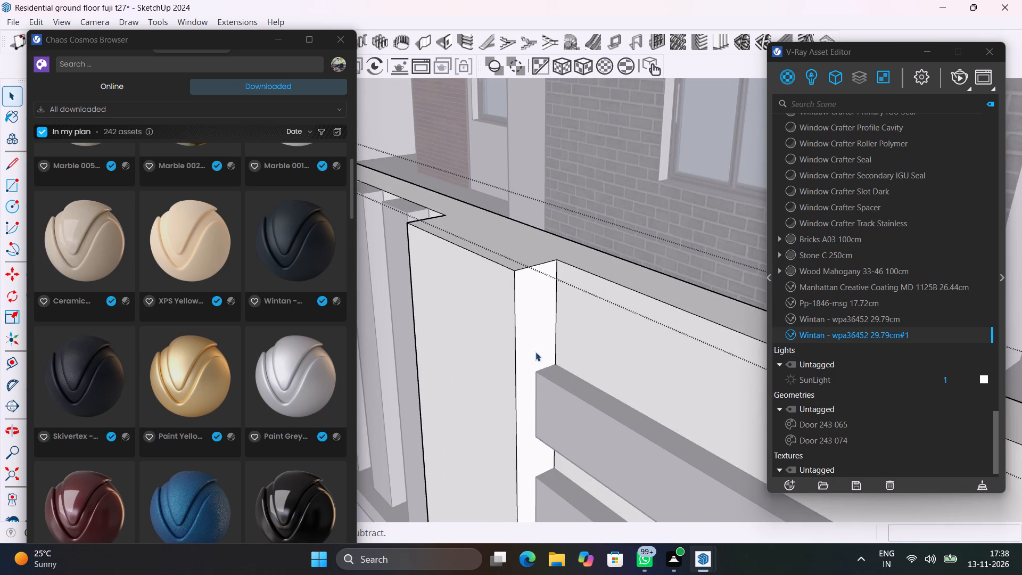
{"action": "right_click", "coordinate": [827, 335]}
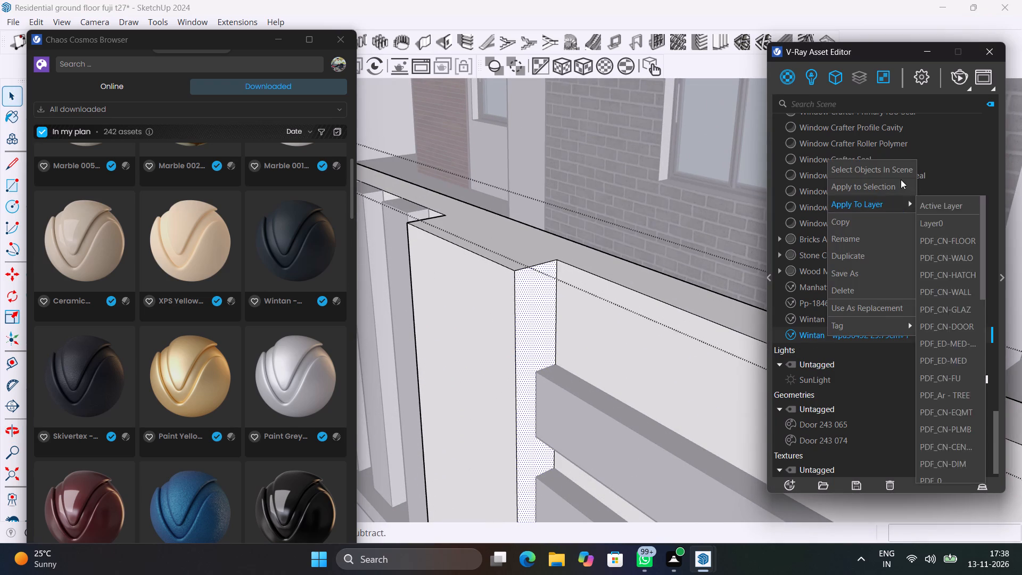
{"action": "left_click", "coordinate": [901, 178]}
Reopen the compound wall group at the vertical fins for editing and save the model.
{"action": "scroll", "coordinate": [538, 328], "scroll_direction": "down", "scroll_amount": 18}
{"action": "left_click", "coordinate": [443, 512]}
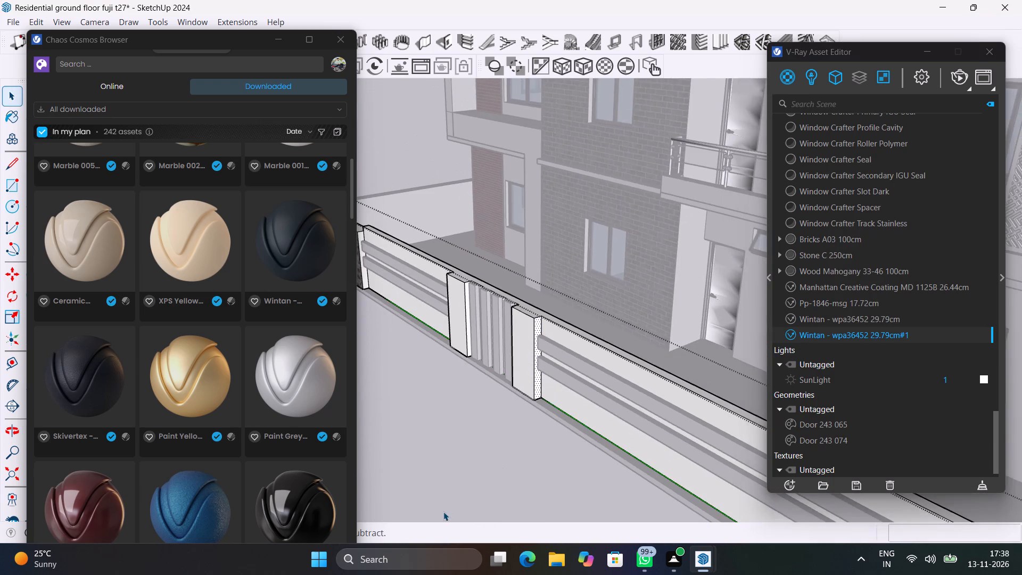
{"action": "scroll", "coordinate": [472, 325], "scroll_direction": "up", "scroll_amount": 8}
{"action": "left_click", "coordinate": [456, 363]}
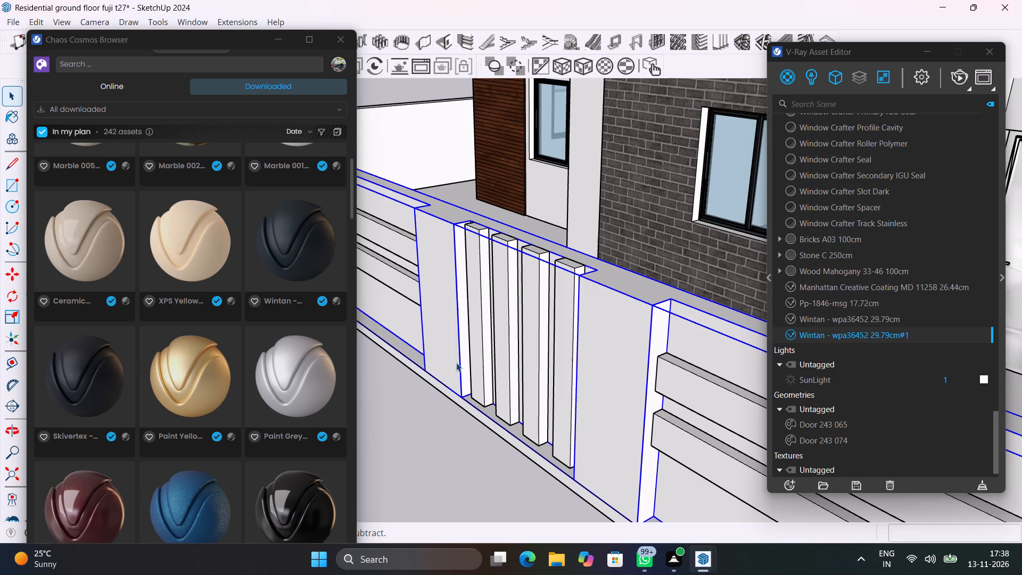
{"action": "double_click", "coordinate": [456, 363]}
{"action": "scroll", "coordinate": [457, 392], "scroll_direction": "up", "scroll_amount": 5}
{"action": "middle_click_drag", "start_coordinate": [459, 398], "coordinate": [498, 410]}
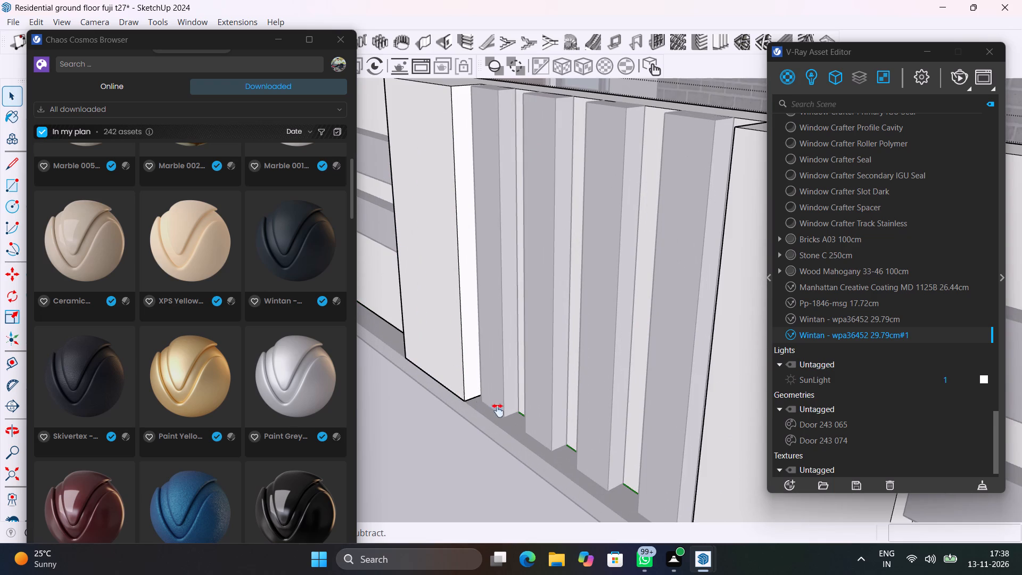
{"action": "middle_click_drag", "start_coordinate": [498, 410], "coordinate": [531, 463]}
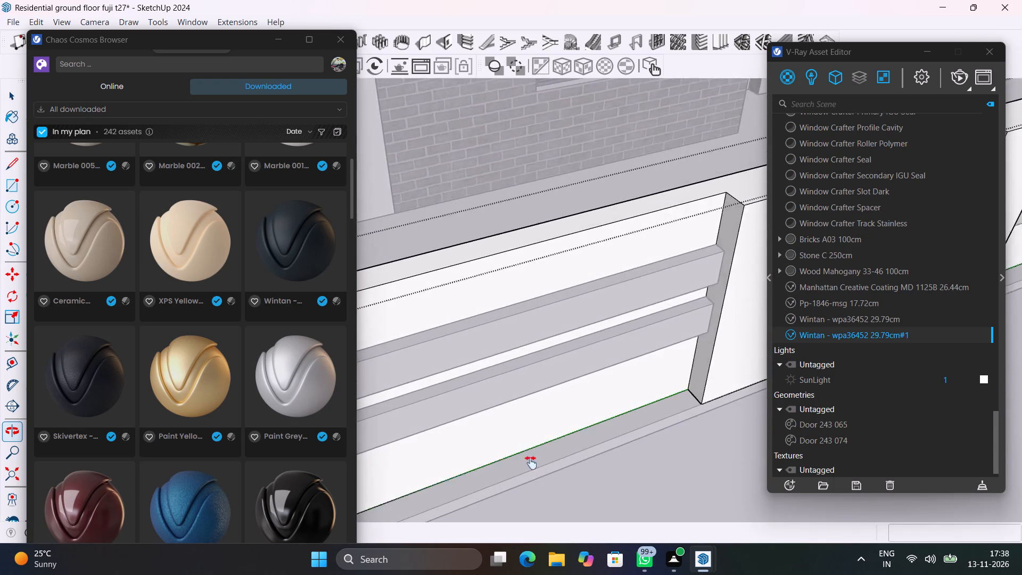
{"action": "middle_click_drag", "start_coordinate": [531, 463], "coordinate": [213, 422]}
{"action": "scroll", "coordinate": [427, 324], "scroll_direction": "down", "scroll_amount": 5}
{"action": "middle_click_drag", "start_coordinate": [526, 336], "coordinate": [402, 408], "text": "shift"}
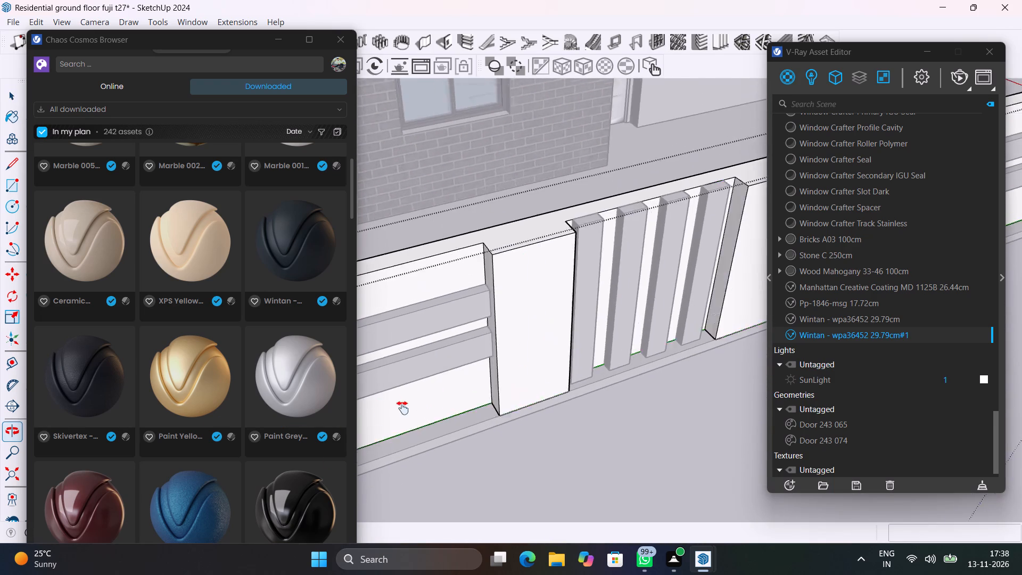
{"action": "middle_click_drag", "start_coordinate": [402, 408], "coordinate": [417, 369], "text": "shift"}
{"action": "key", "text": "ctrl+s"}
Copy the bottom front edges of both piers beside the vertical fins 5' upward, dividing the distance into 5 equal bands.
{"action": "scroll", "coordinate": [491, 383], "scroll_direction": "up", "scroll_amount": 4}
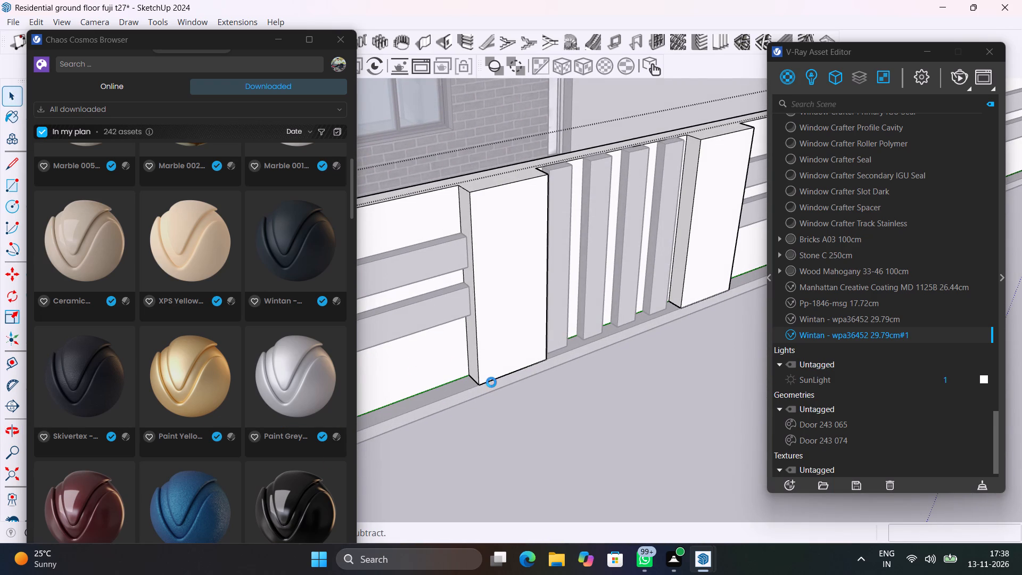
{"action": "scroll", "coordinate": [491, 382], "scroll_direction": "up", "scroll_amount": 4}
{"action": "left_click", "coordinate": [493, 380]}
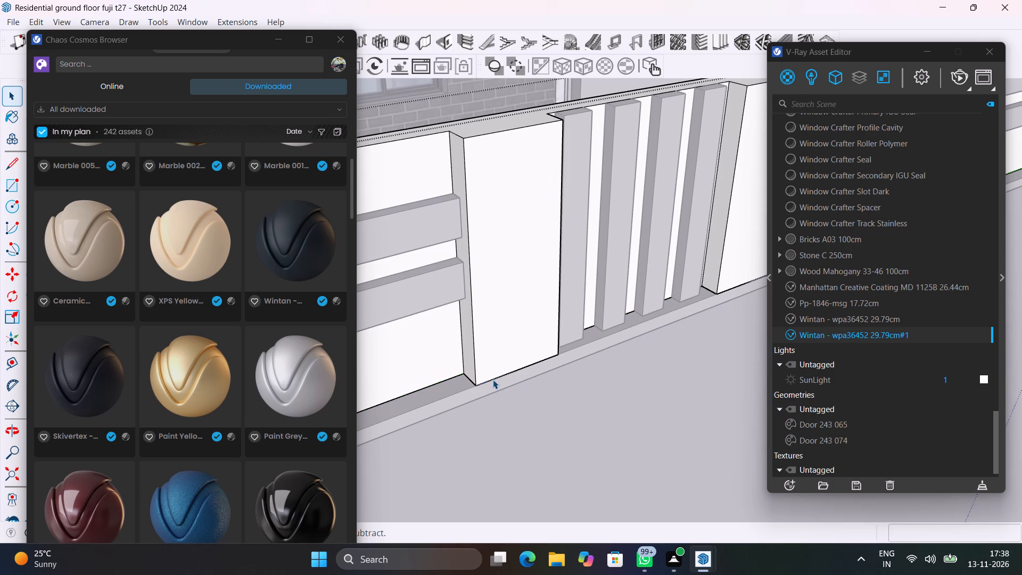
{"action": "left_click", "coordinate": [728, 290], "text": "shift"}
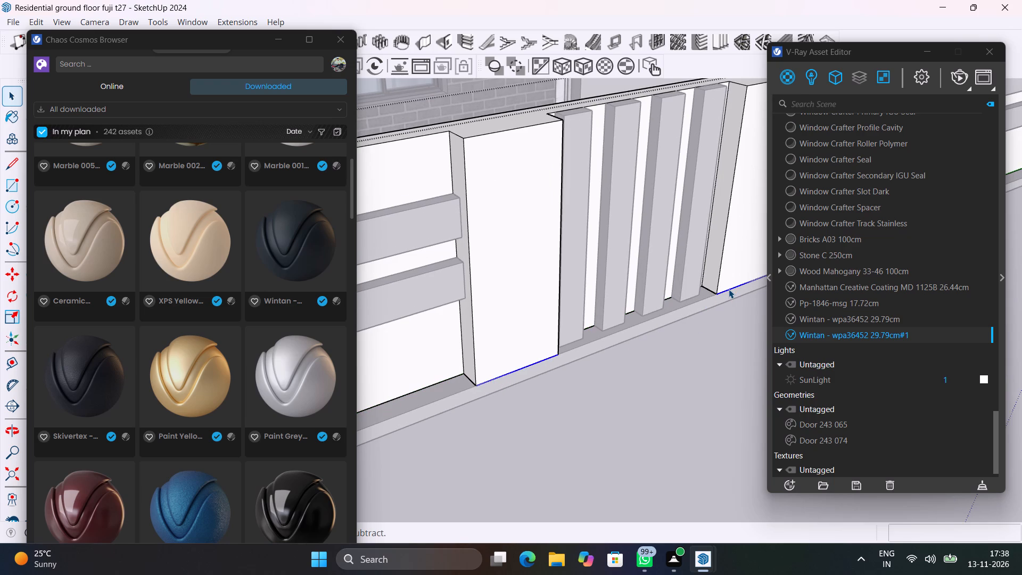
{"action": "key", "text": "m"}
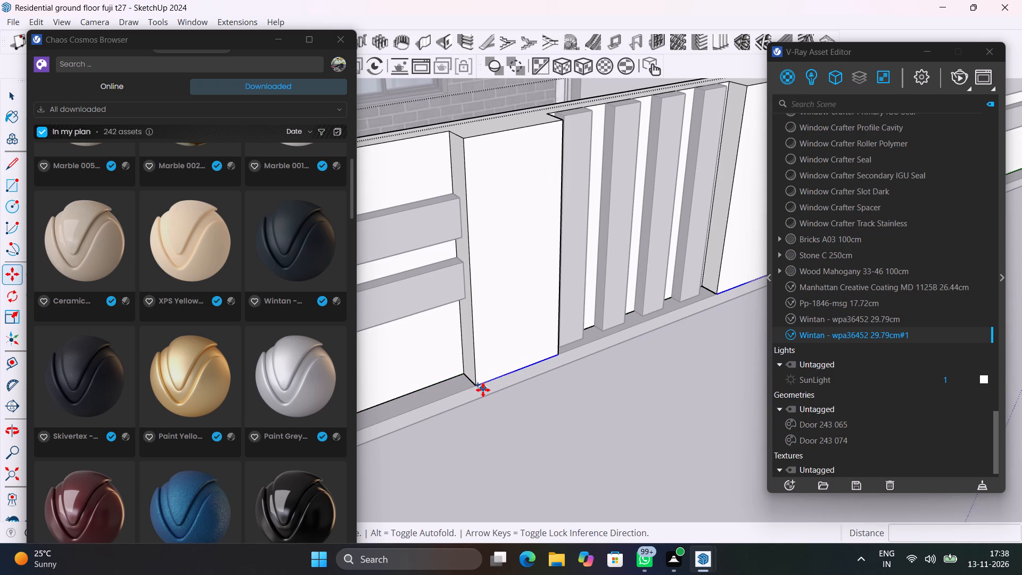
{"action": "left_click", "coordinate": [476, 383]}
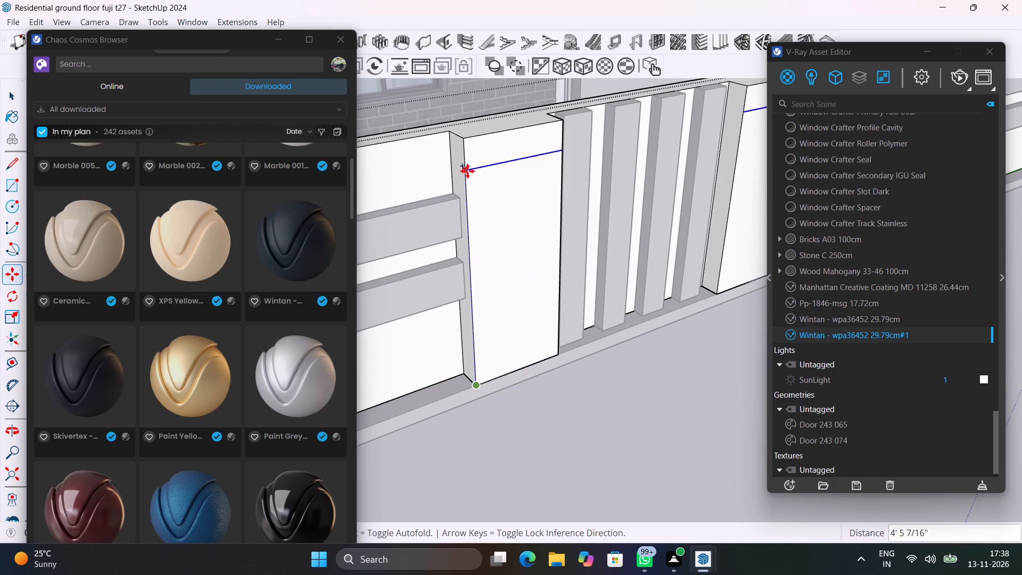
{"action": "left_click", "coordinate": [465, 142]}
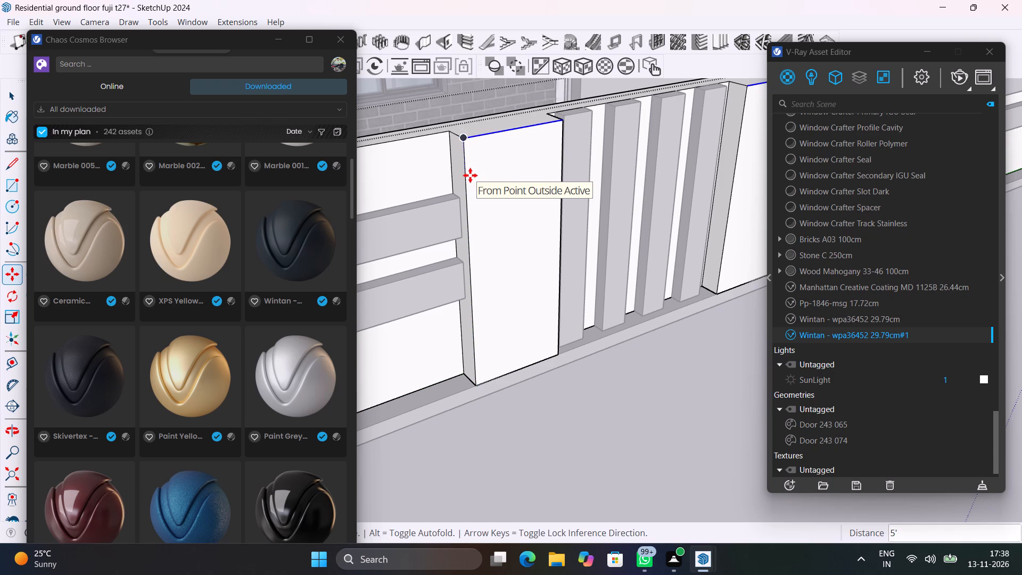
{"action": "type", "text": "5/"}
{"action": "key", "text": "Return"}
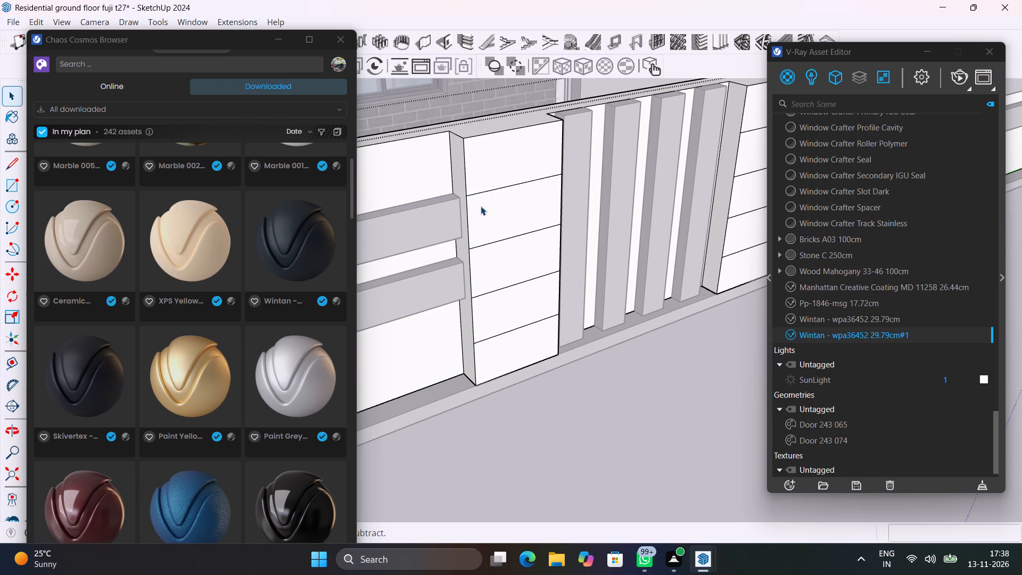
{"action": "key", "text": "space"}
{"action": "scroll", "coordinate": [481, 206], "scroll_direction": "down", "scroll_amount": 13}
{"action": "scroll", "coordinate": [481, 206], "scroll_direction": "up", "scroll_amount": 1}
{"action": "left_click", "coordinate": [557, 318]}
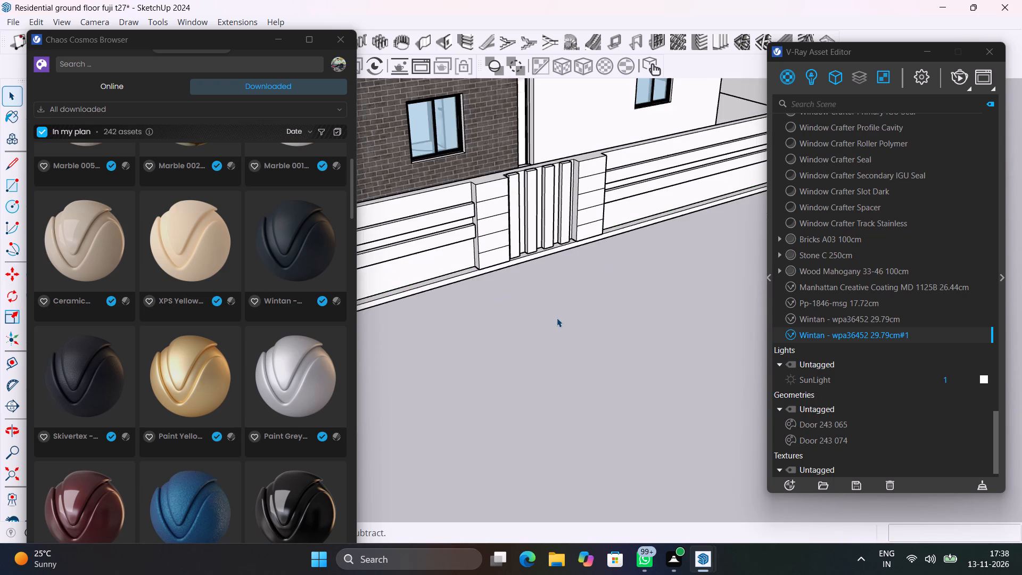
{"action": "scroll", "coordinate": [556, 314], "scroll_direction": "down", "scroll_amount": 3}
{"action": "middle_click_drag", "start_coordinate": [571, 336], "coordinate": [519, 360]}
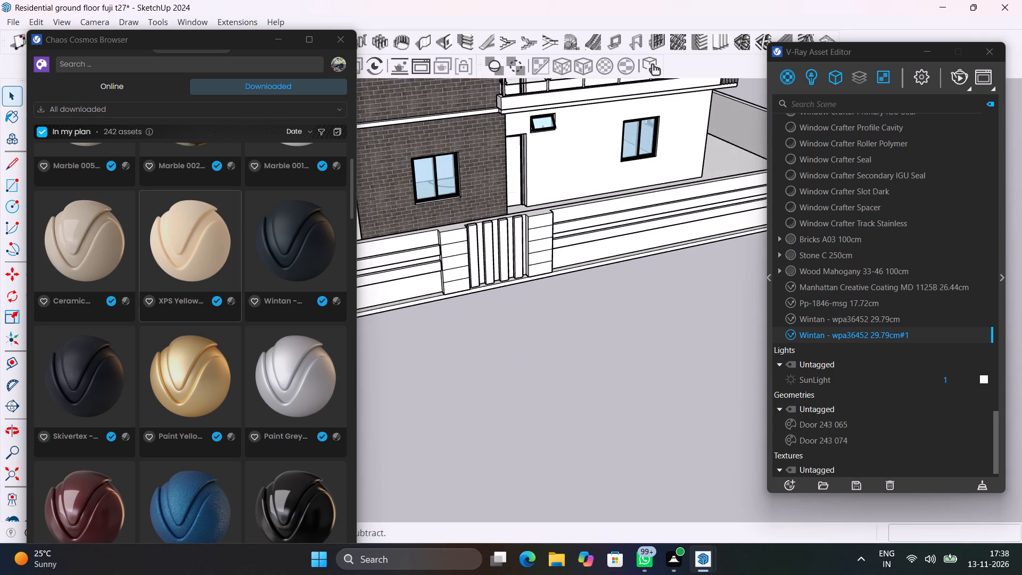
Search the online Cosmos library for white and browse the results for a suitable material.
{"action": "left_click", "coordinate": [121, 88]}
{"action": "left_click", "coordinate": [159, 69]}
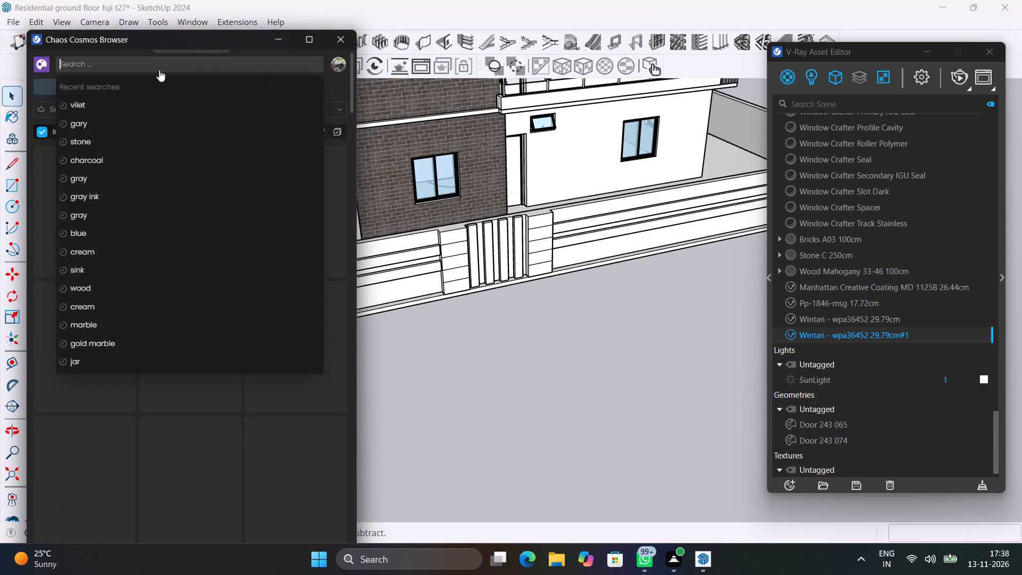
{"action": "type", "text": "WHITE"}
{"action": "key", "text": "Return"}
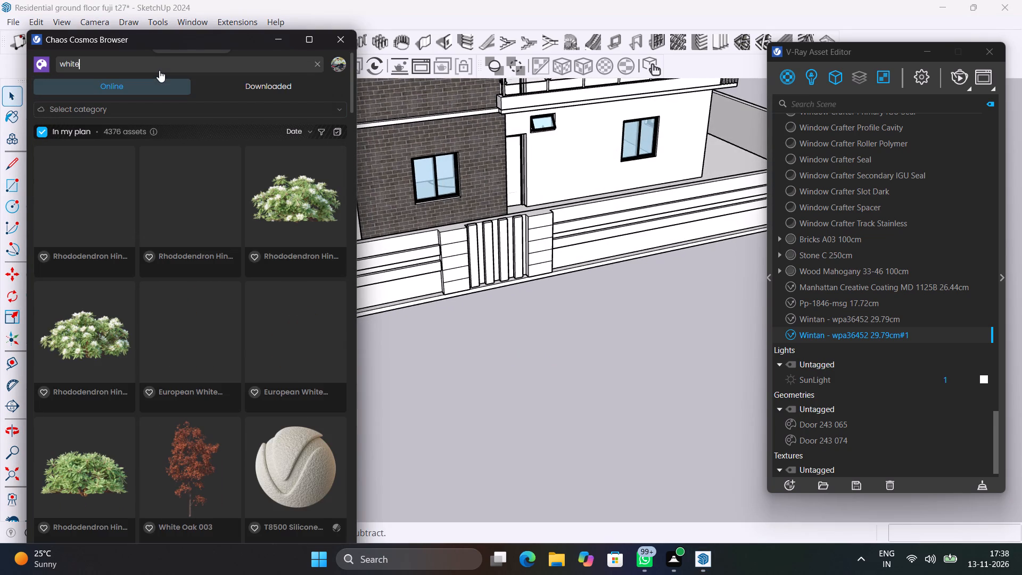
{"action": "scroll", "coordinate": [229, 339], "scroll_direction": "down", "scroll_amount": 3}
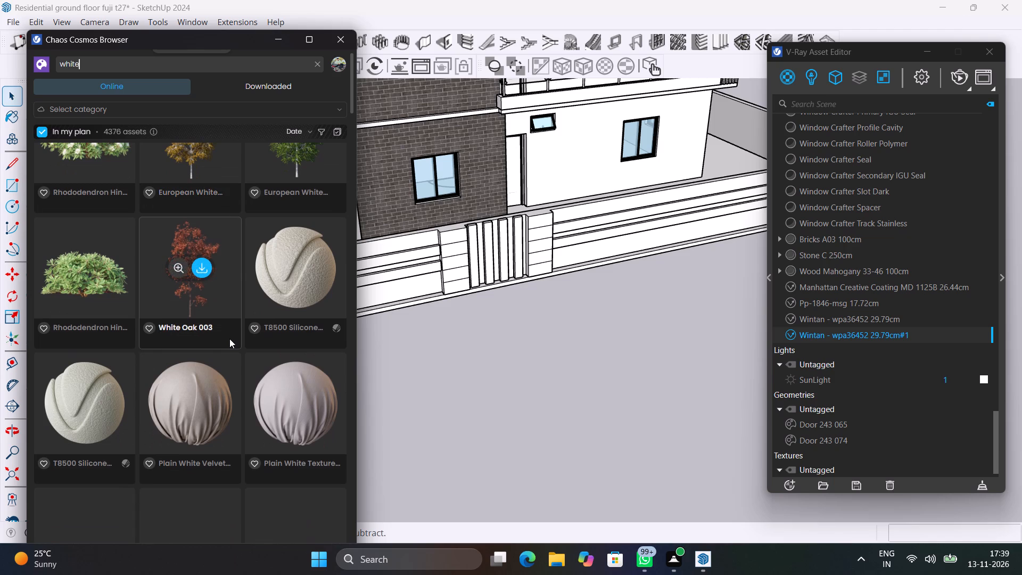
{"action": "scroll", "coordinate": [301, 325], "scroll_direction": "down", "scroll_amount": 5}
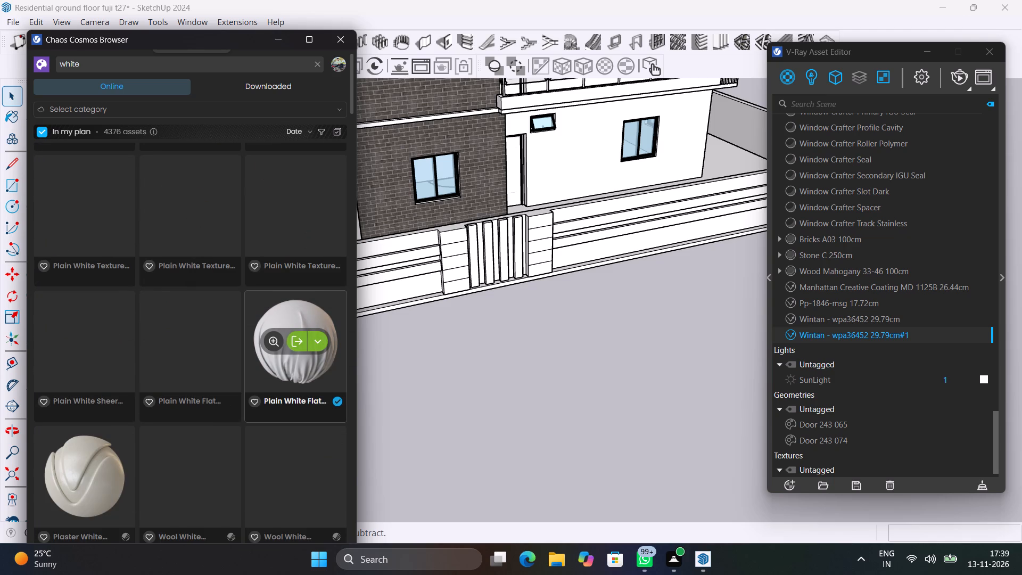
{"action": "scroll", "coordinate": [277, 359], "scroll_direction": "down", "scroll_amount": 1}
{"action": "scroll", "coordinate": [205, 384], "scroll_direction": "up", "scroll_amount": 3}
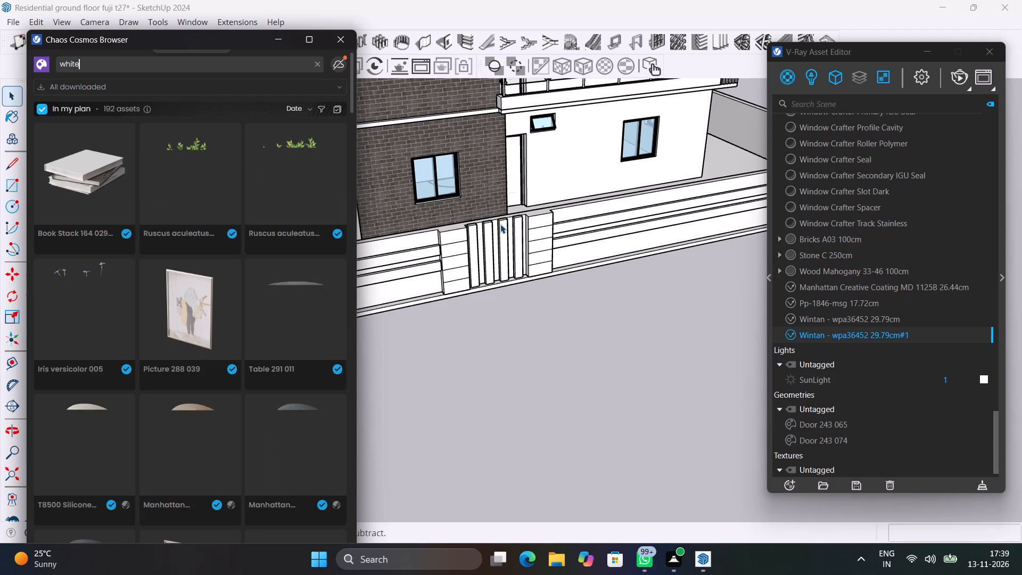
Import Wood 011 26.84cm from a search for wood in the downloaded Cosmos assets and apply it to the recessed wall face behind the vertical fins.
{"action": "scroll", "coordinate": [500, 224], "scroll_direction": "up", "scroll_amount": 10}
{"action": "middle_click_drag", "start_coordinate": [489, 238], "coordinate": [564, 332]}
{"action": "scroll", "coordinate": [560, 330], "scroll_direction": "up", "scroll_amount": 5}
{"action": "left_click", "coordinate": [565, 323]}
{"action": "double_click", "coordinate": [568, 322]}
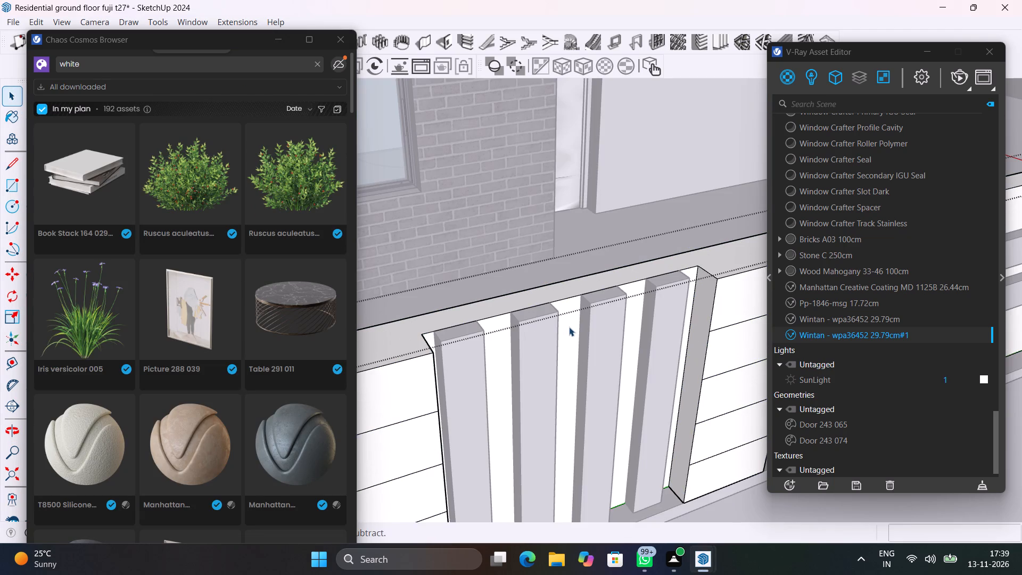
{"action": "left_click", "coordinate": [569, 326]}
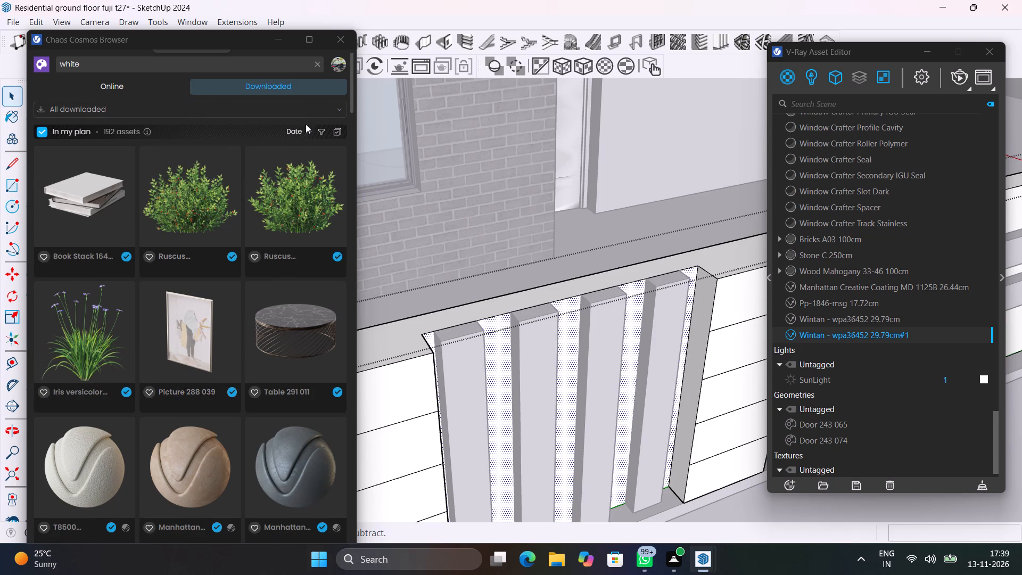
{"action": "left_click", "coordinate": [317, 65]}
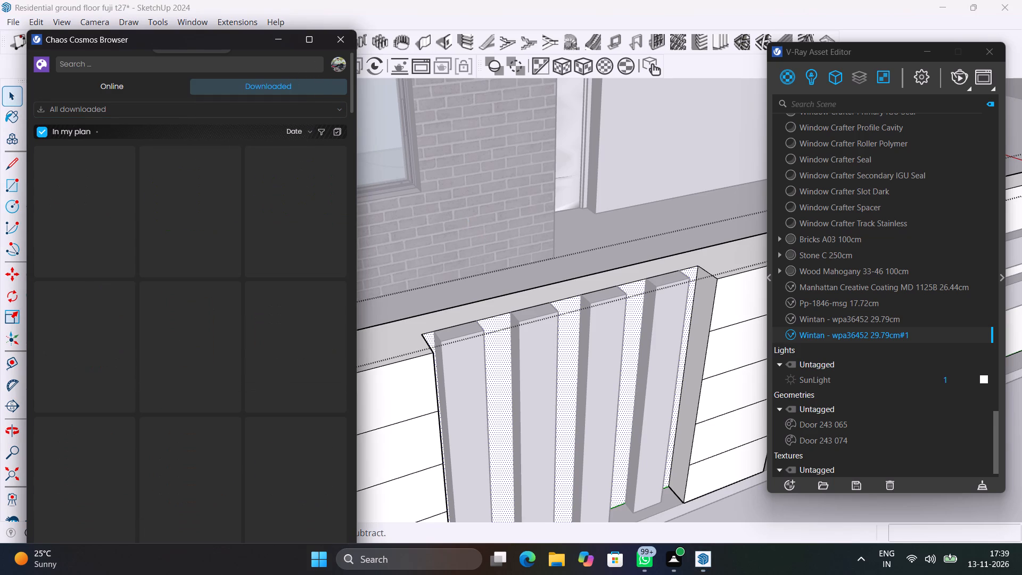
{"action": "key", "text": "w"}
{"action": "key", "text": "o"}
{"action": "key", "text": "o"}
{"action": "key", "text": "d"}
{"action": "key", "text": "Return"}
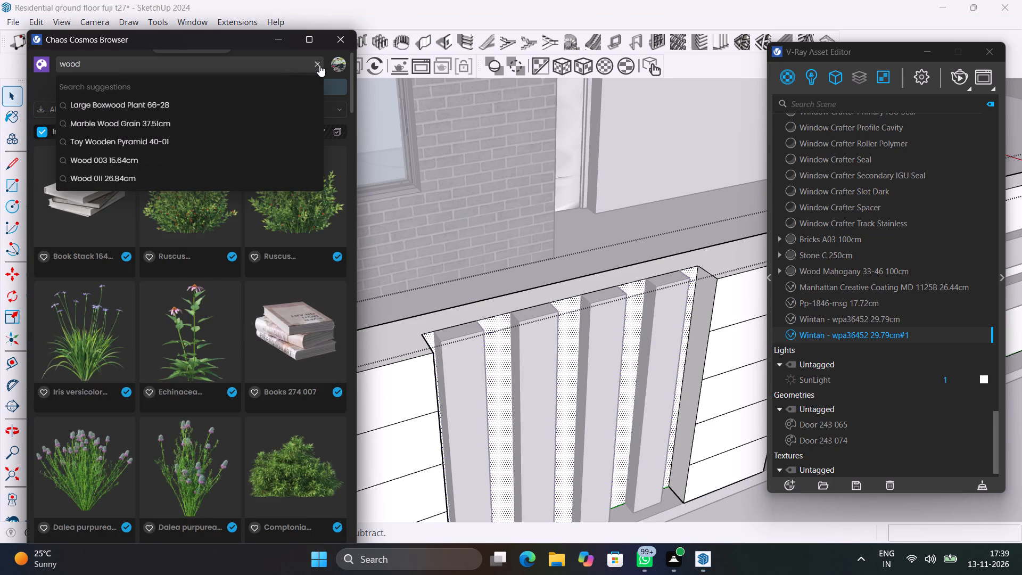
{"action": "scroll", "coordinate": [247, 221], "scroll_direction": "down", "scroll_amount": 4}
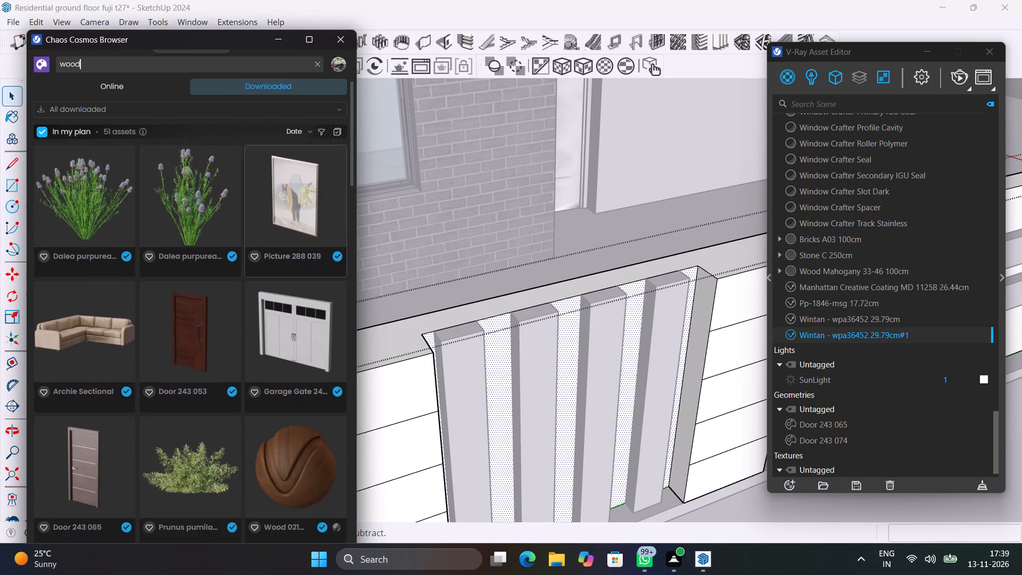
{"action": "scroll", "coordinate": [247, 221], "scroll_direction": "down", "scroll_amount": 2}
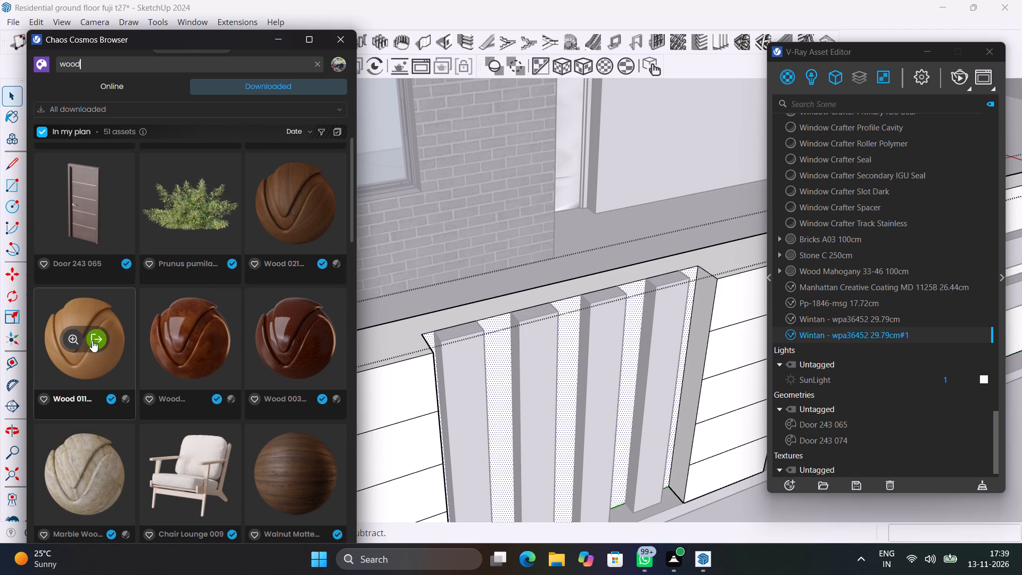
{"action": "scroll", "coordinate": [220, 364], "scroll_direction": "down", "scroll_amount": 1}
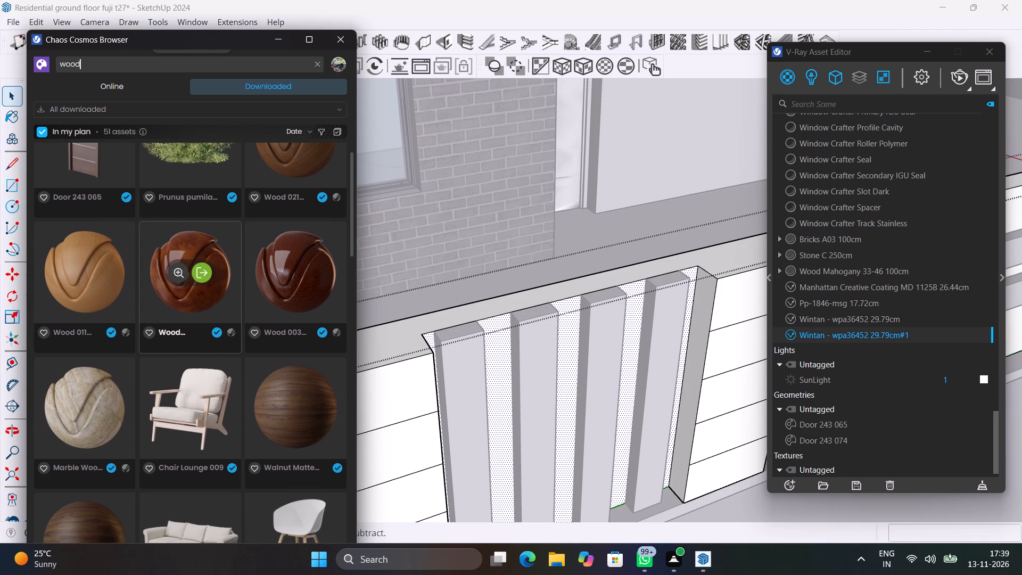
{"action": "left_click", "coordinate": [96, 270]}
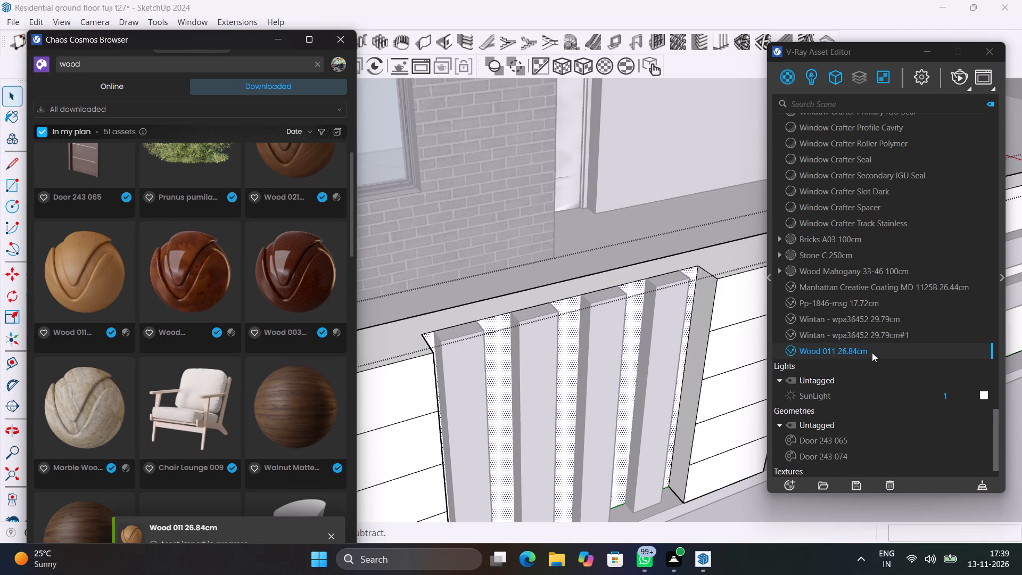
{"action": "right_click", "coordinate": [872, 352]}
{"action": "left_click", "coordinate": [918, 197]}
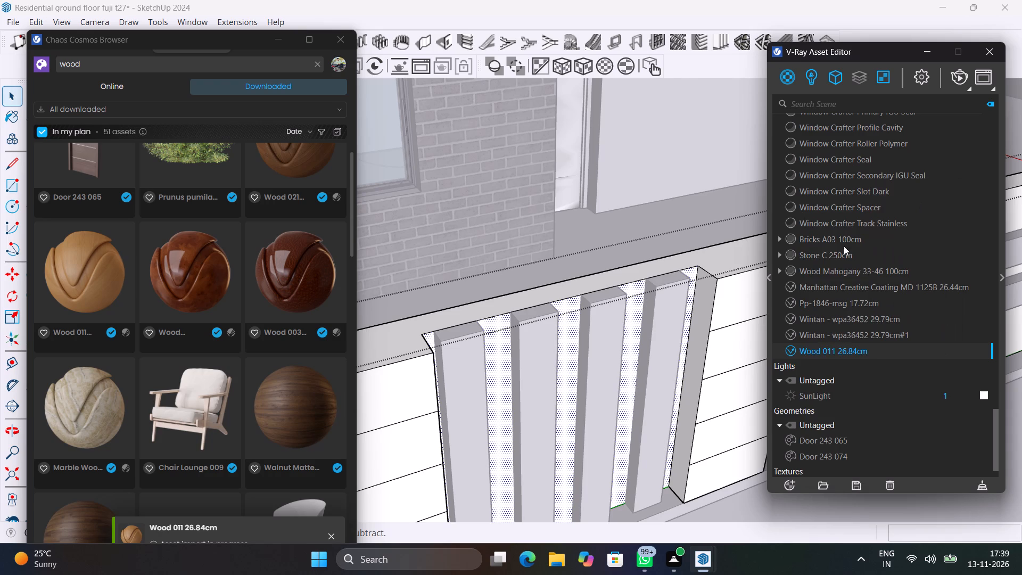
{"action": "scroll", "coordinate": [655, 394], "scroll_direction": "down", "scroll_amount": 4}
{"action": "left_click", "coordinate": [748, 520]}
Open the end vertical fin of the compound wall for editing and select its front face.
{"action": "left_click", "coordinate": [528, 382]}
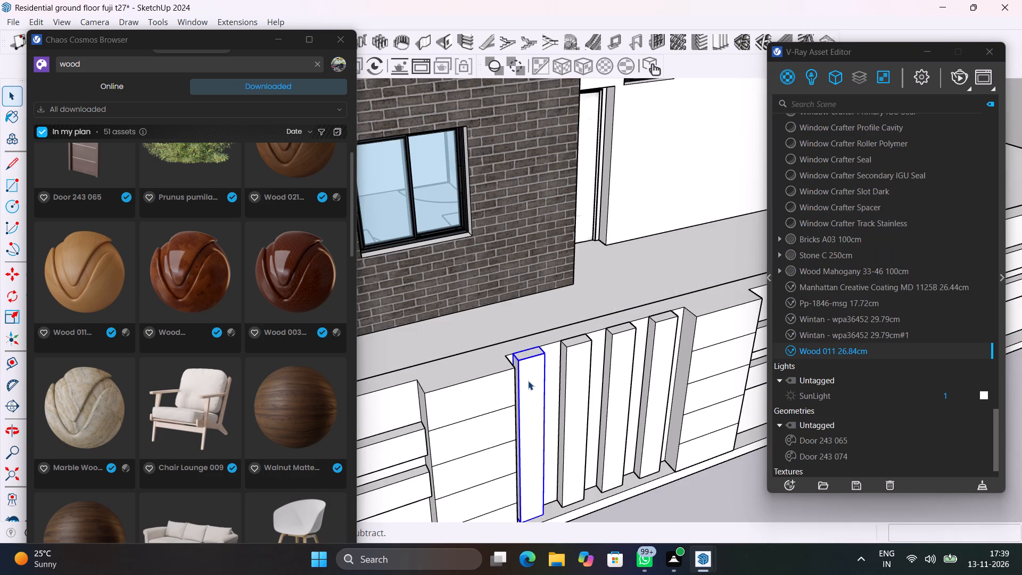
{"action": "double_click", "coordinate": [528, 381]}
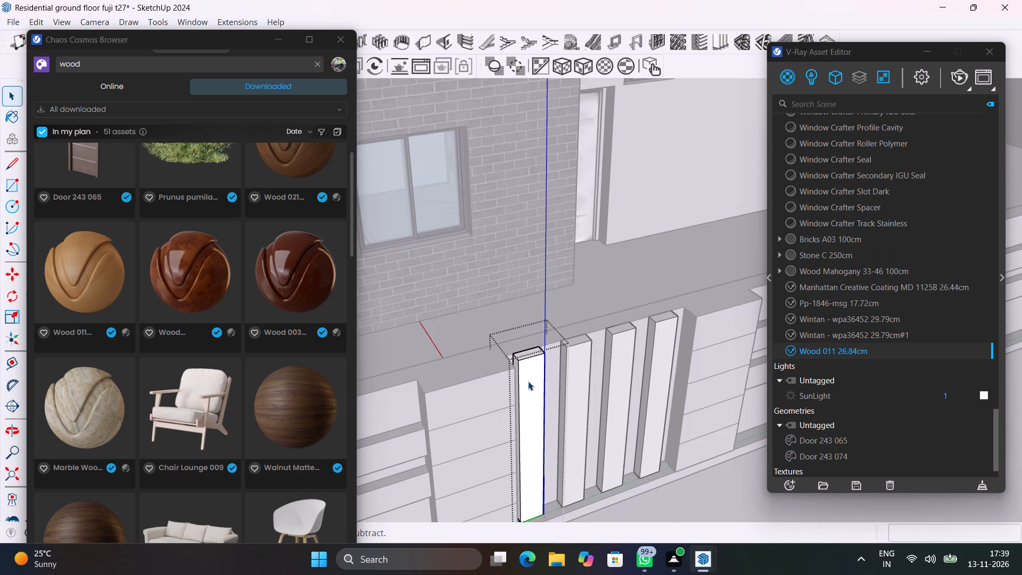
{"action": "left_click", "coordinate": [528, 381]}
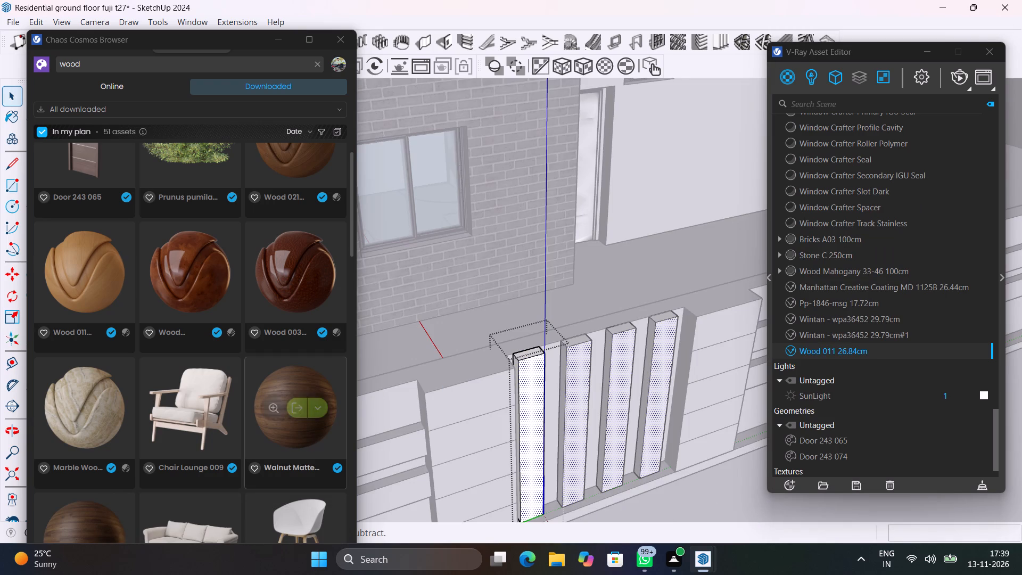
{"action": "scroll", "coordinate": [284, 405], "scroll_direction": "down", "scroll_amount": 6}
{"action": "scroll", "coordinate": [284, 405], "scroll_direction": "up", "scroll_amount": 6}
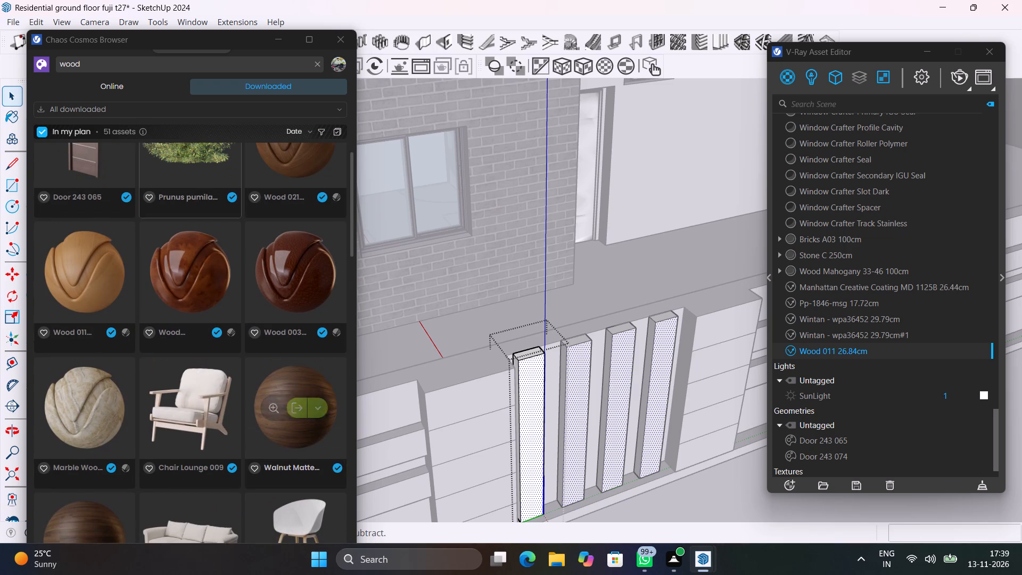
Search the online Cosmos library for white and browse the results for a plain white paint material.
{"action": "left_click", "coordinate": [318, 63]}
{"action": "type", "text": "WHITE"}
{"action": "key", "text": "Return"}
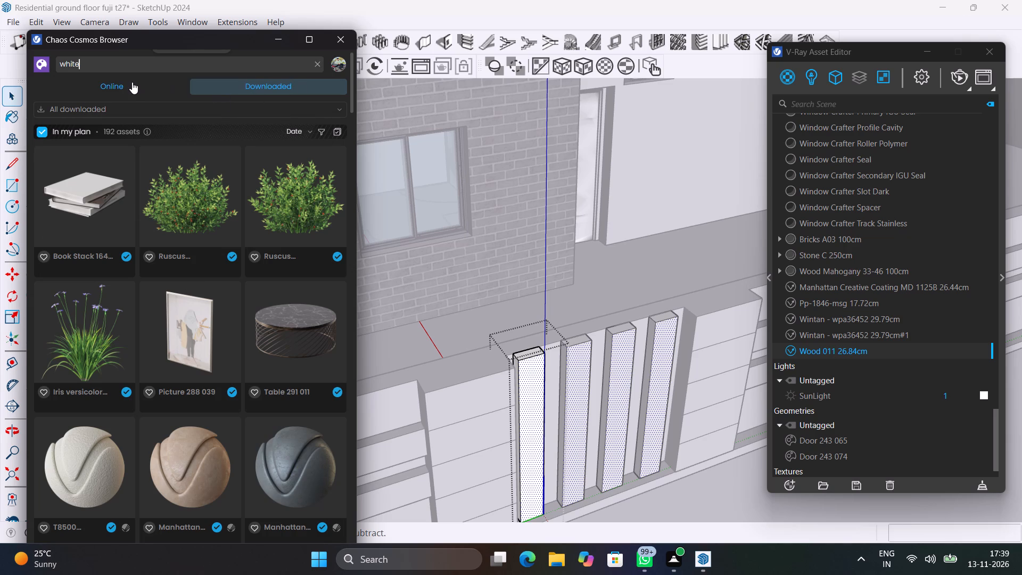
{"action": "left_click", "coordinate": [132, 81]}
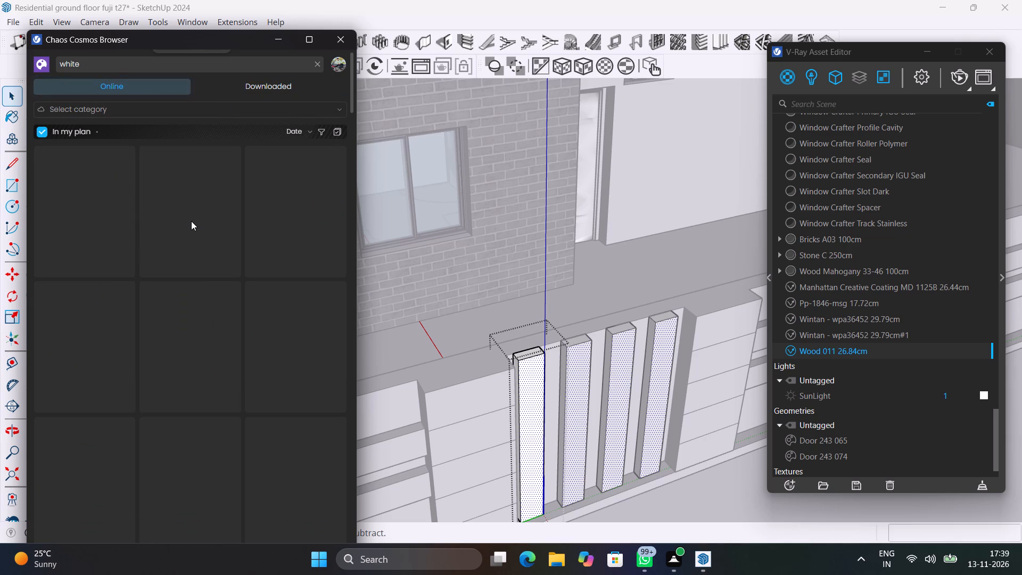
{"action": "scroll", "coordinate": [199, 291], "scroll_direction": "down", "scroll_amount": 7}
{"action": "scroll", "coordinate": [199, 291], "scroll_direction": "up", "scroll_amount": 1}
{"action": "scroll", "coordinate": [199, 291], "scroll_direction": "down", "scroll_amount": 5}
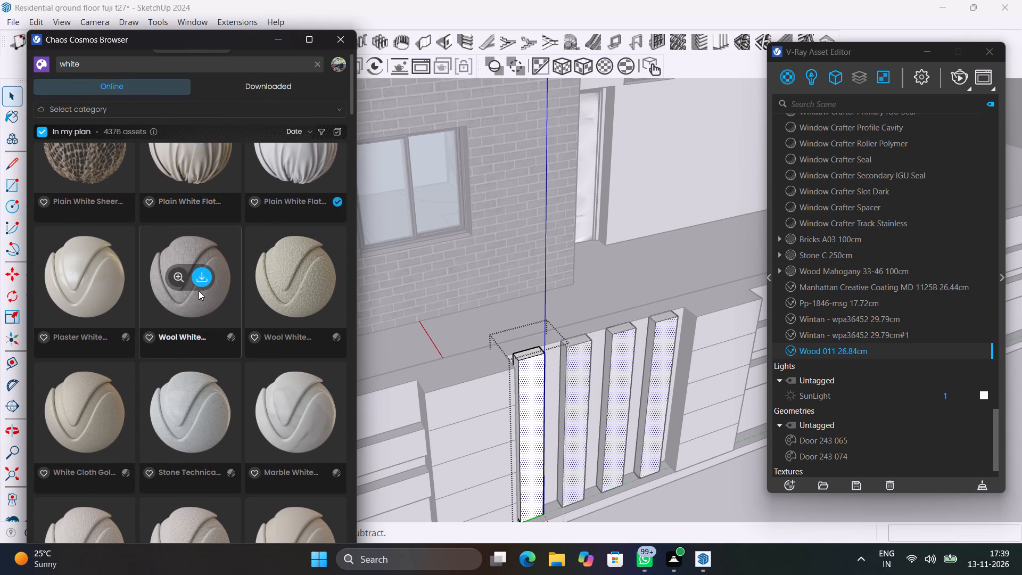
{"action": "scroll", "coordinate": [199, 291], "scroll_direction": "down", "scroll_amount": 5}
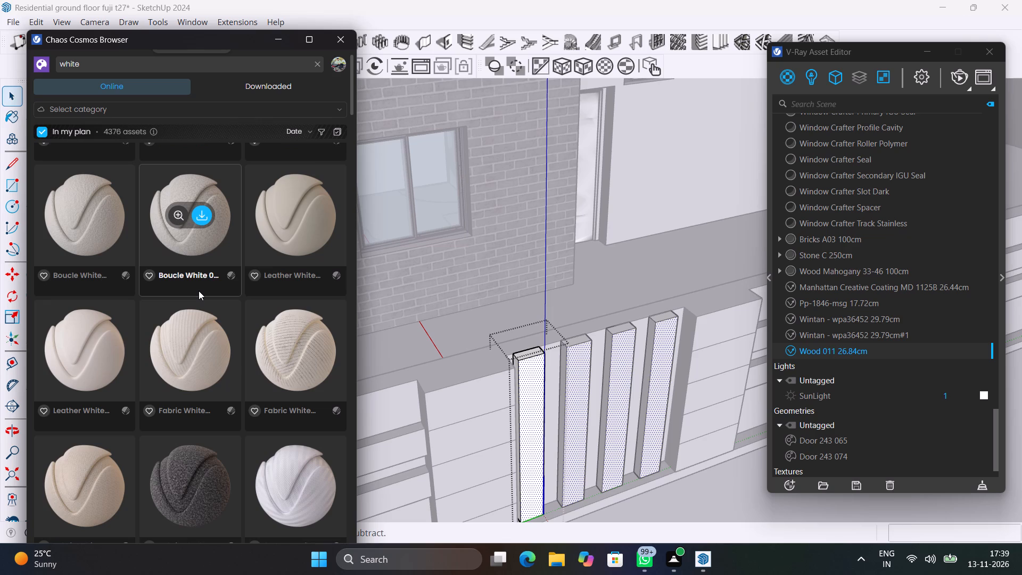
{"action": "scroll", "coordinate": [94, 349], "scroll_direction": "down", "scroll_amount": 2}
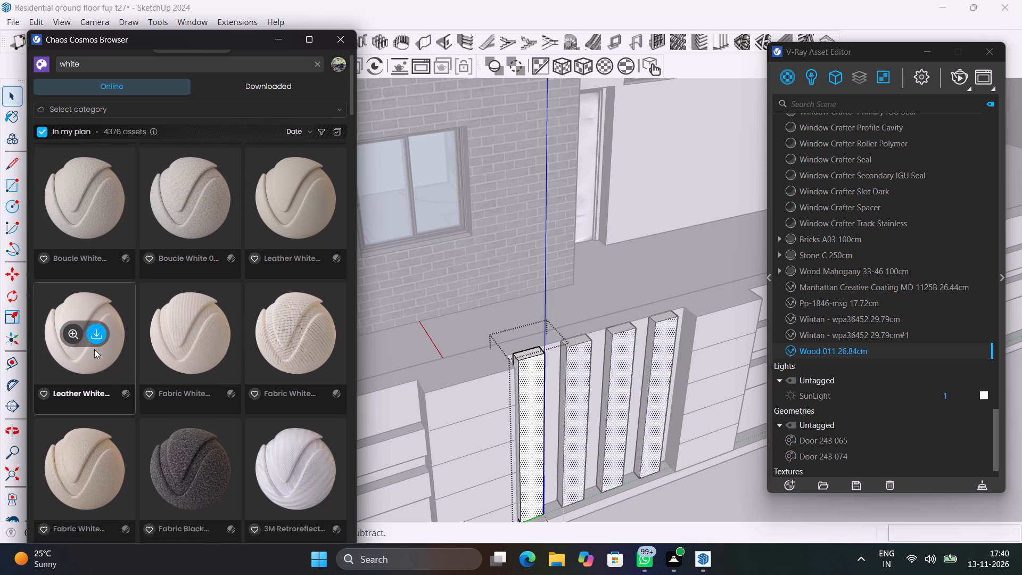
{"action": "scroll", "coordinate": [94, 349], "scroll_direction": "down", "scroll_amount": 2}
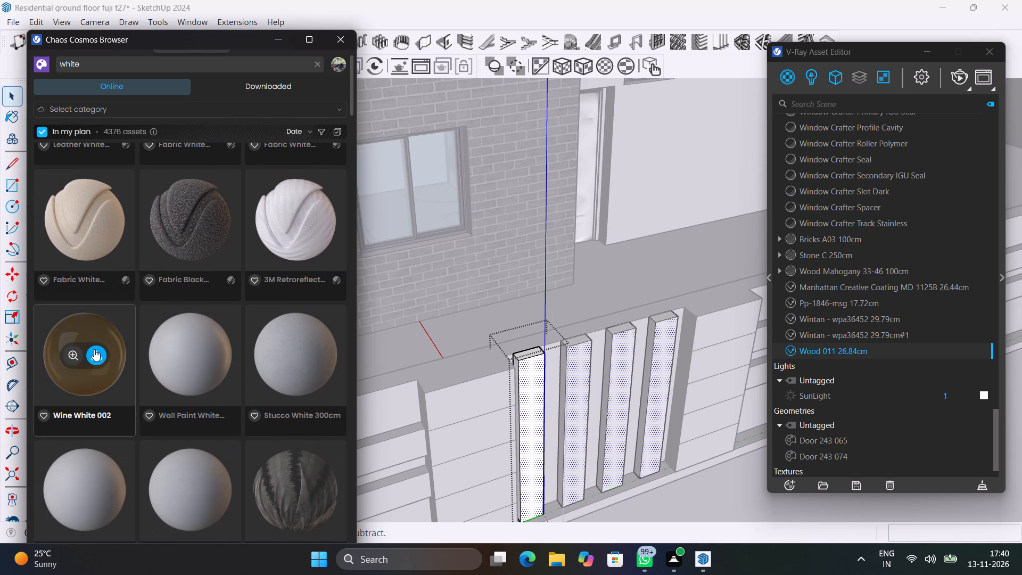
{"action": "scroll", "coordinate": [94, 349], "scroll_direction": "up", "scroll_amount": 2}
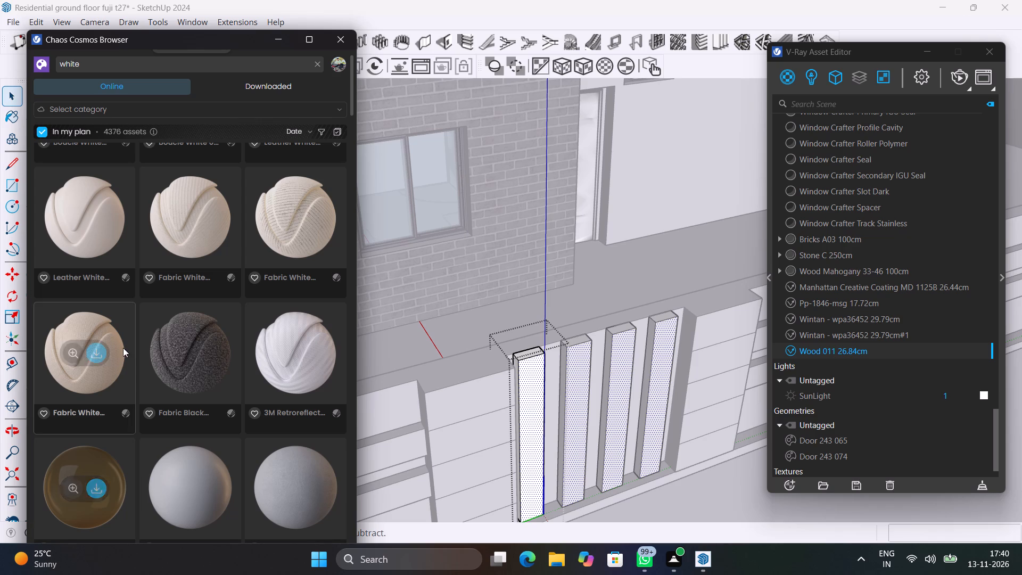
{"action": "scroll", "coordinate": [143, 328], "scroll_direction": "down", "scroll_amount": 7}
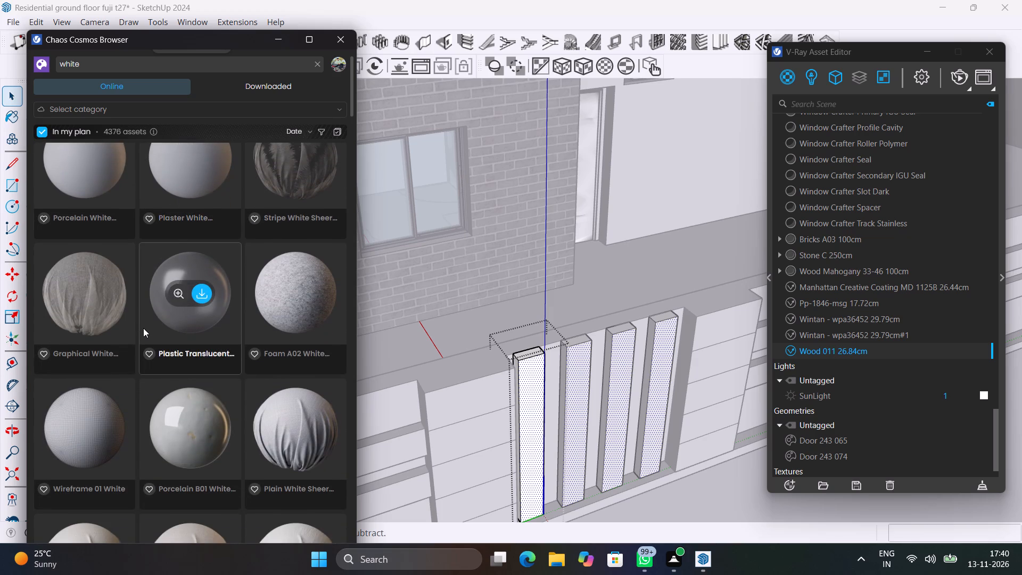
{"action": "scroll", "coordinate": [143, 328], "scroll_direction": "down", "scroll_amount": 13}
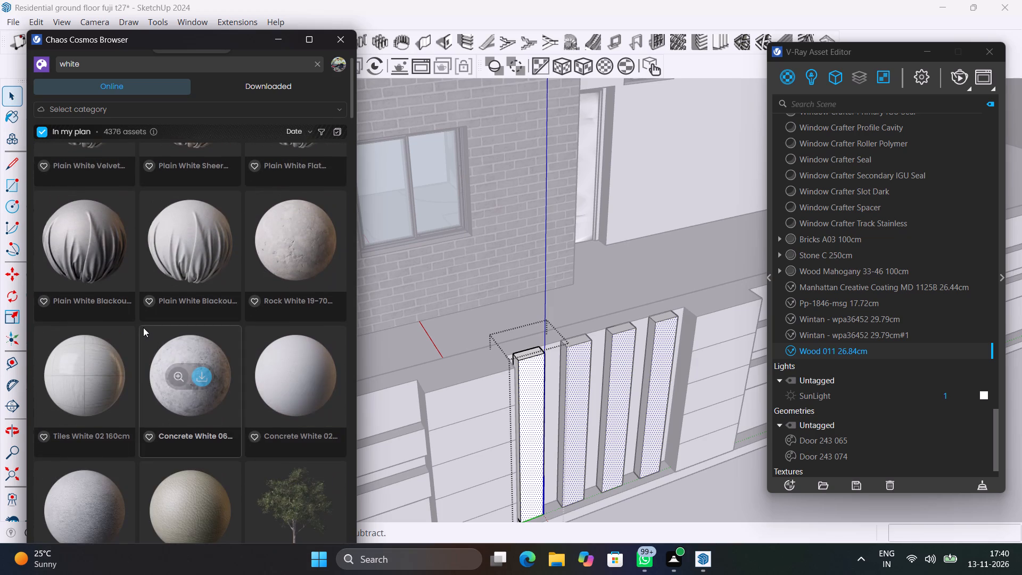
{"action": "scroll", "coordinate": [143, 327], "scroll_direction": "down", "scroll_amount": 6}
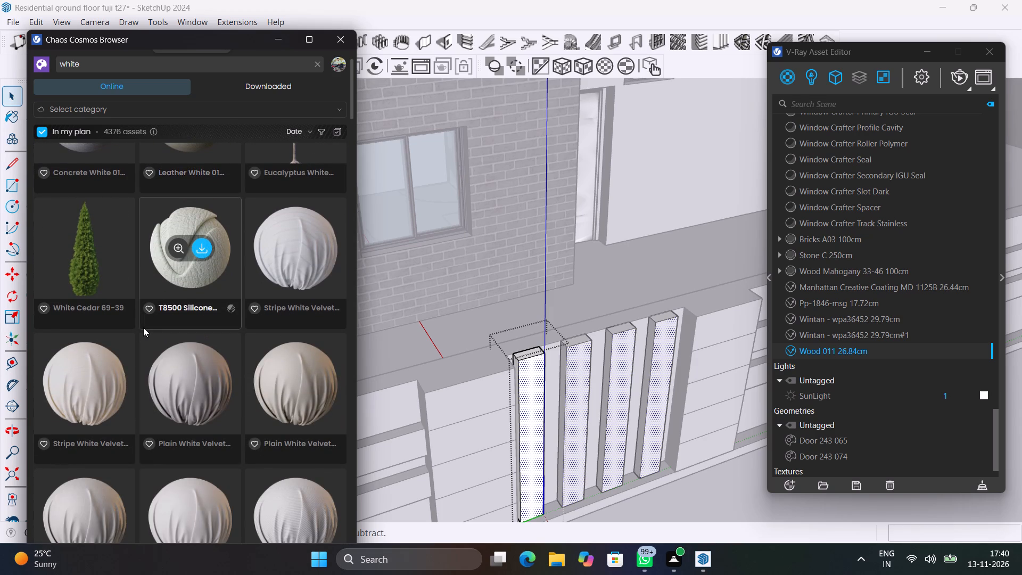
{"action": "scroll", "coordinate": [143, 327], "scroll_direction": "down", "scroll_amount": 12}
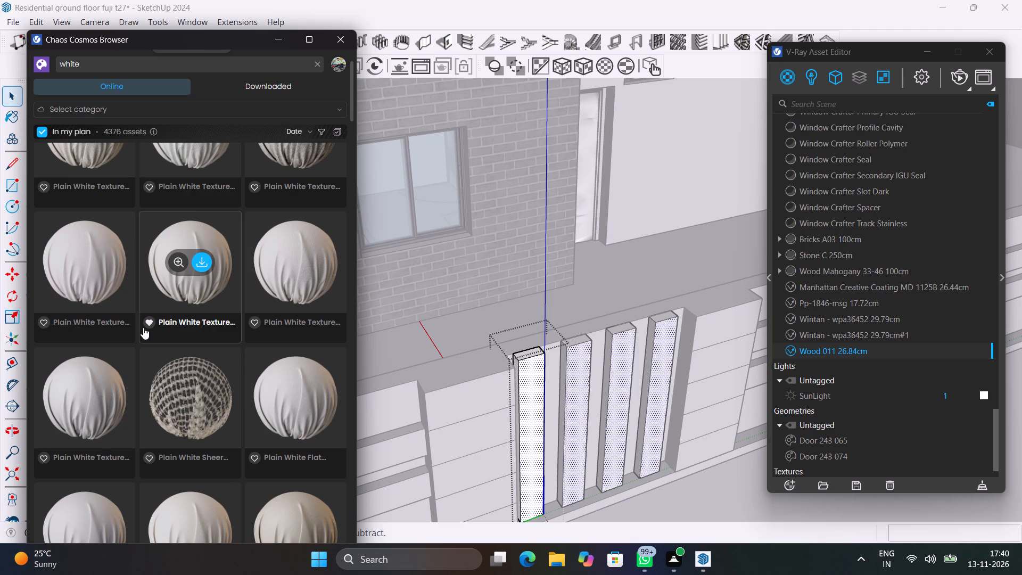
{"action": "scroll", "coordinate": [143, 327], "scroll_direction": "down", "scroll_amount": 3}
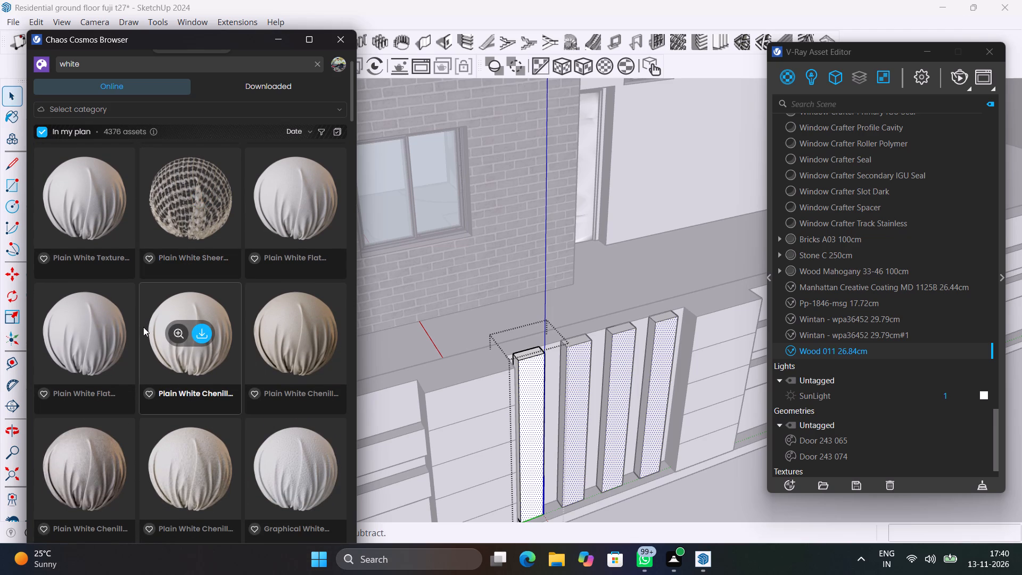
{"action": "scroll", "coordinate": [143, 327], "scroll_direction": "down", "scroll_amount": 6}
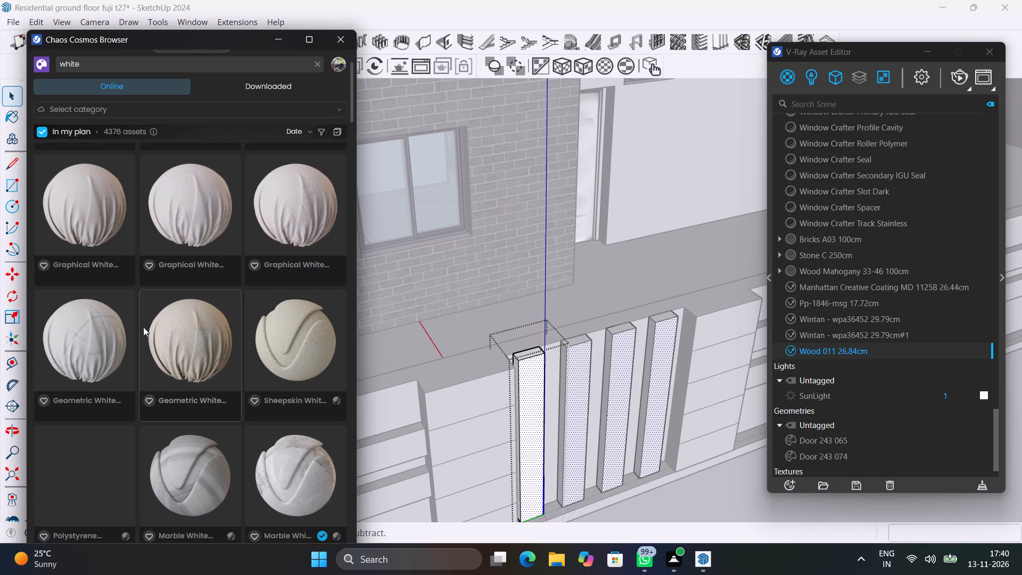
{"action": "scroll", "coordinate": [143, 327], "scroll_direction": "down", "scroll_amount": 2}
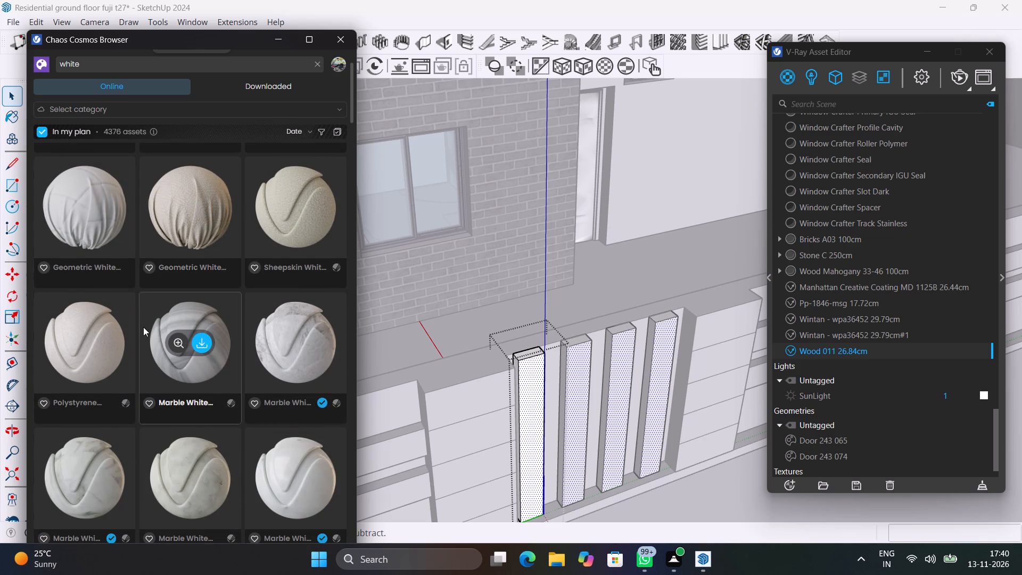
{"action": "scroll", "coordinate": [143, 327], "scroll_direction": "down", "scroll_amount": 3}
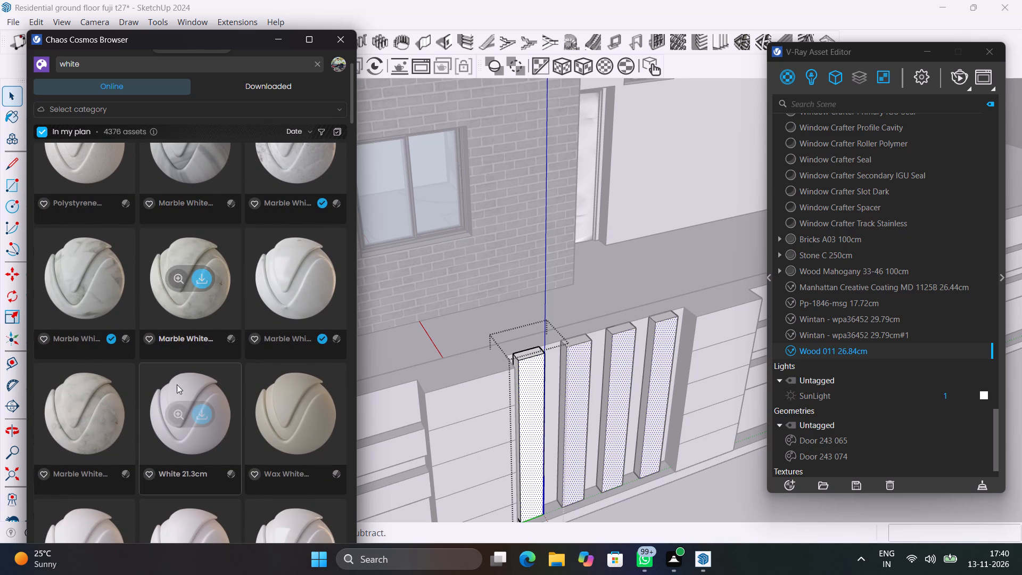
{"action": "scroll", "coordinate": [202, 412], "scroll_direction": "down", "scroll_amount": 2}
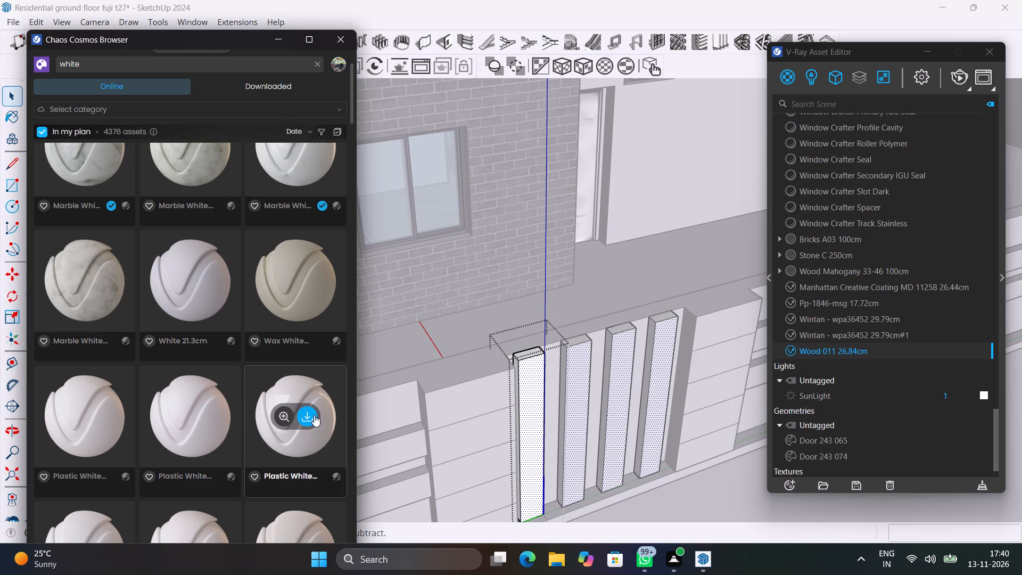
{"action": "scroll", "coordinate": [314, 415], "scroll_direction": "down", "scroll_amount": 2}
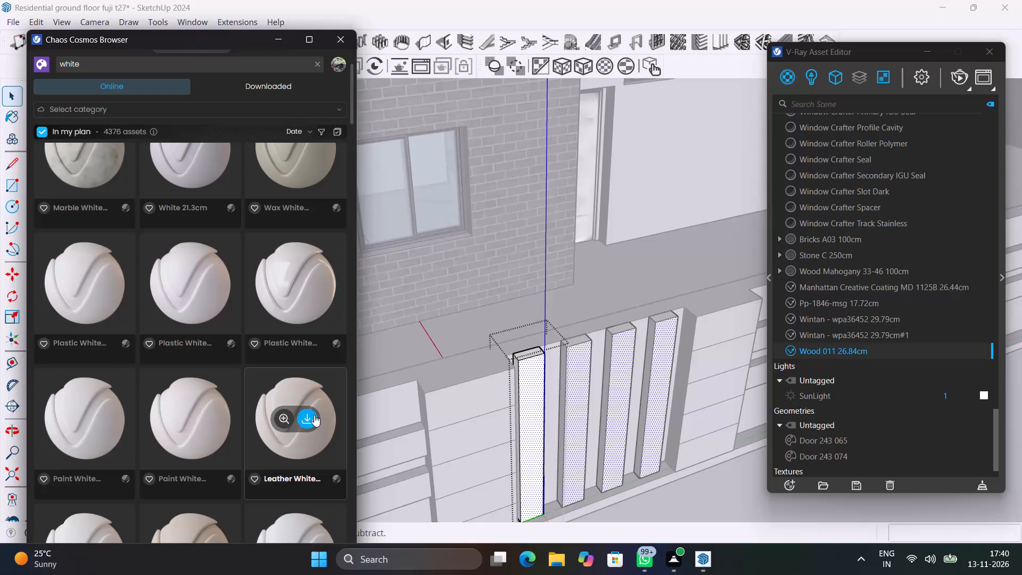
Download and import Paint White Matte 002 0.02cm and apply it to the front faces of the vertical fins.
{"action": "left_click", "coordinate": [203, 414]}
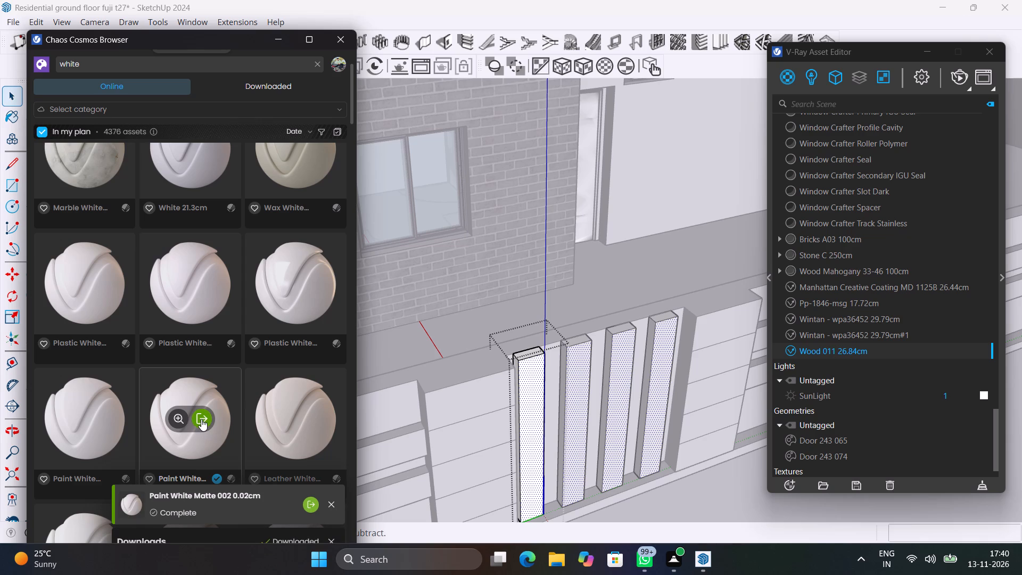
{"action": "left_click", "coordinate": [201, 419]}
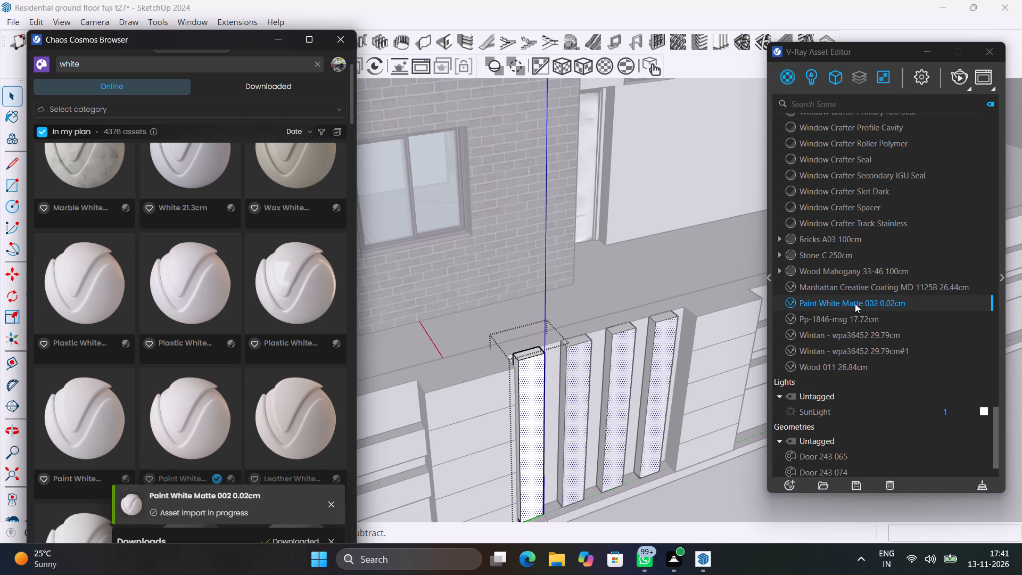
{"action": "right_click", "coordinate": [855, 303]}
{"action": "left_click", "coordinate": [894, 329]}
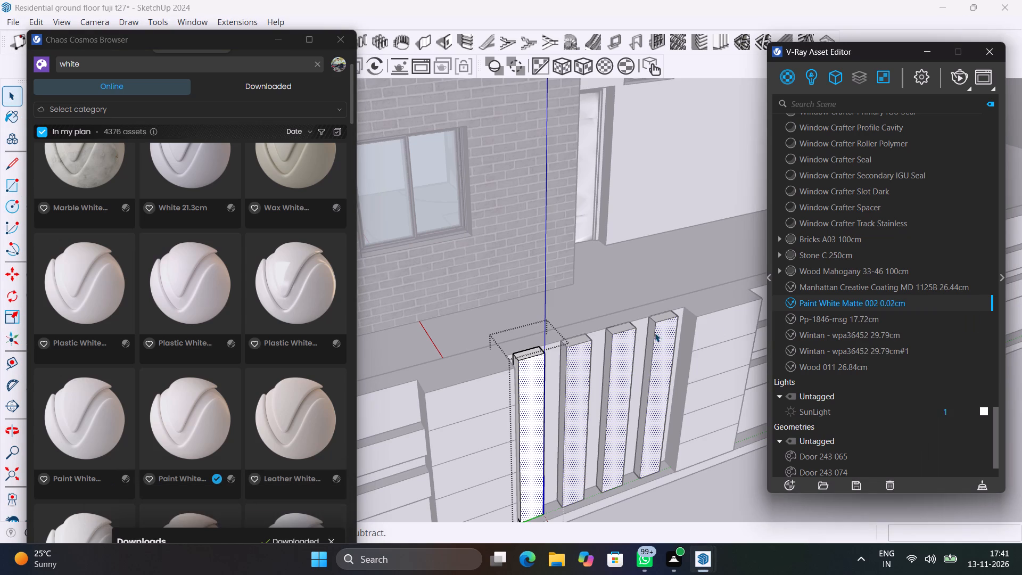
Apply Paint White Matte 002 0.02cm to both side faces and the top face of the vertical fins and close the fin component.
{"action": "scroll", "coordinate": [563, 354], "scroll_direction": "up", "scroll_amount": 9}
{"action": "left_click", "coordinate": [563, 354]}
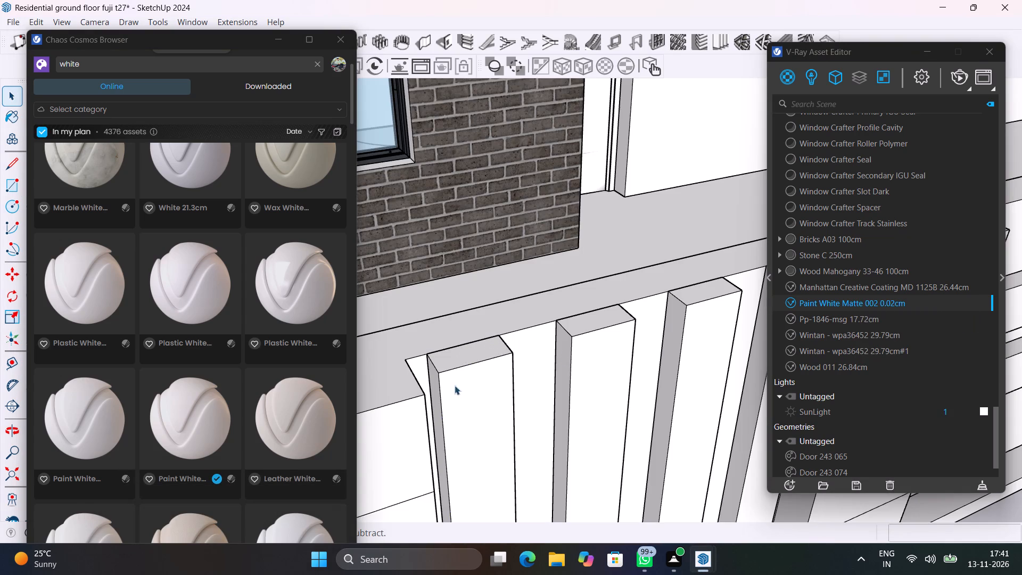
{"action": "left_click", "coordinate": [473, 382]}
{"action": "double_click", "coordinate": [474, 382]}
{"action": "scroll", "coordinate": [447, 374], "scroll_direction": "up", "scroll_amount": 5}
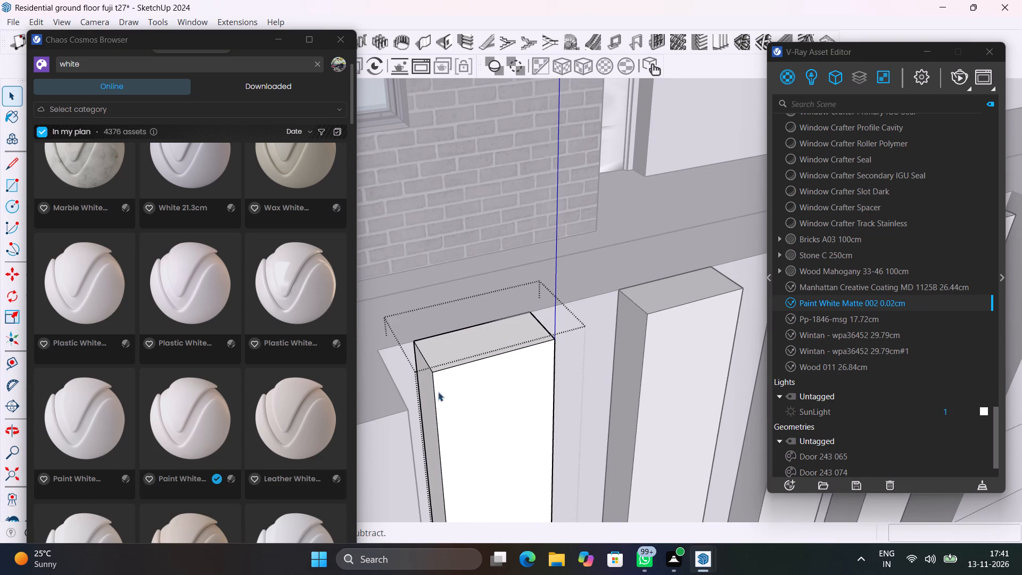
{"action": "left_click", "coordinate": [431, 402]}
{"action": "right_click", "coordinate": [864, 298]}
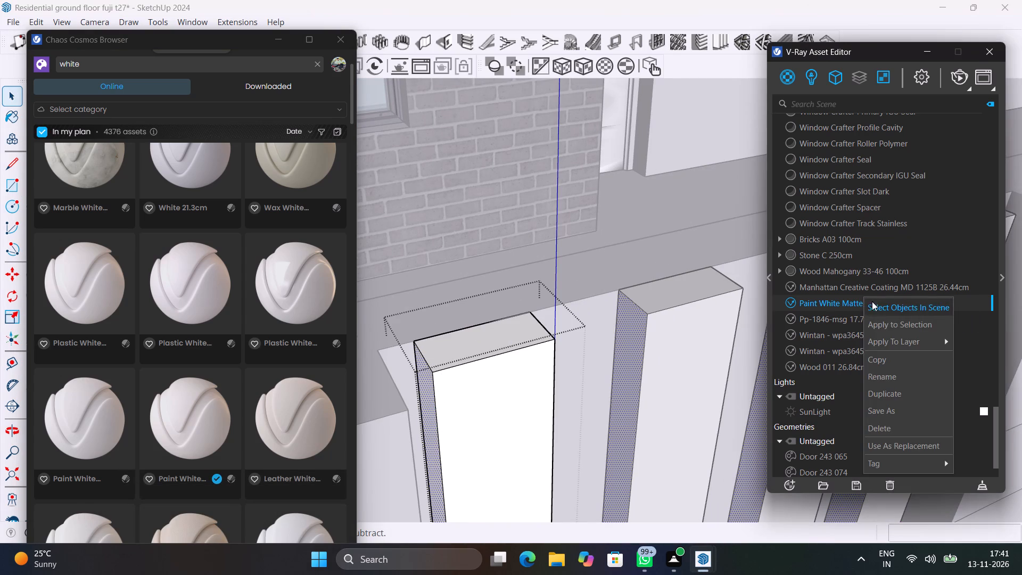
{"action": "left_click", "coordinate": [887, 323]}
{"action": "scroll", "coordinate": [491, 336], "scroll_direction": "up", "scroll_amount": 5}
{"action": "left_click", "coordinate": [492, 338]}
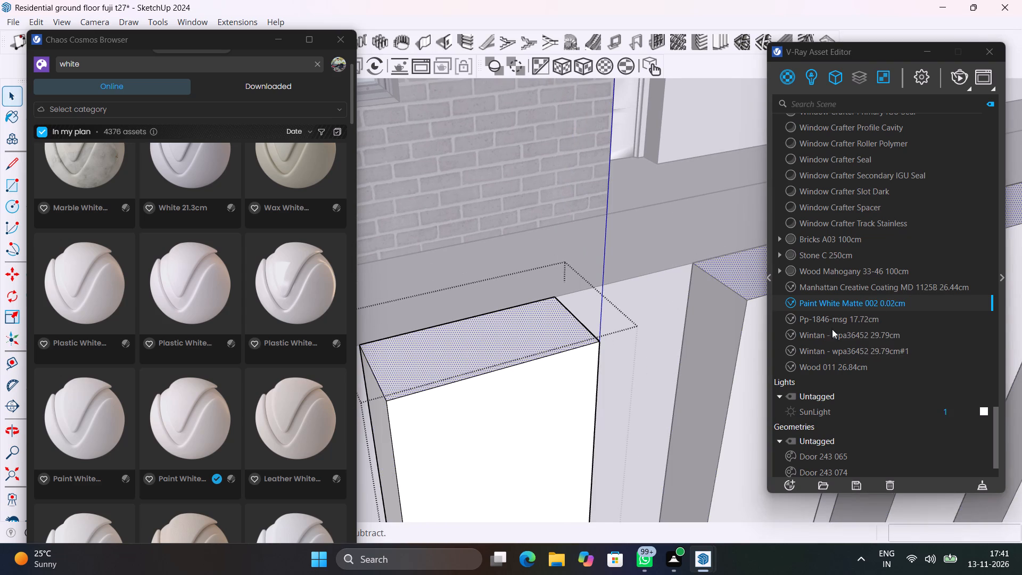
{"action": "right_click", "coordinate": [863, 300]}
{"action": "left_click", "coordinate": [881, 323]}
{"action": "middle_click_drag", "start_coordinate": [664, 373], "coordinate": [664, 373]}
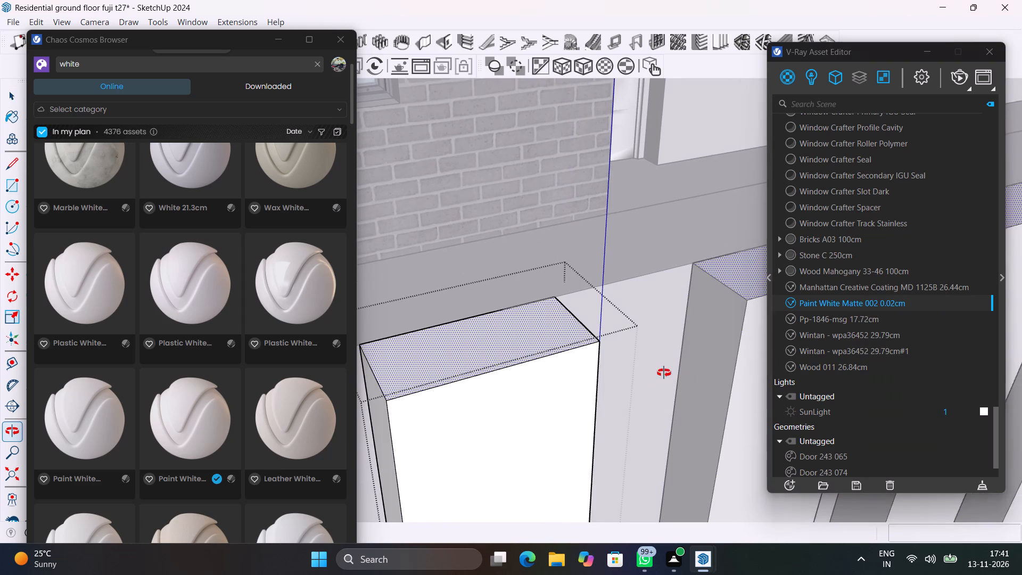
{"action": "middle_click_drag", "start_coordinate": [664, 373], "coordinate": [401, 376]}
{"action": "left_click", "coordinate": [506, 372]}
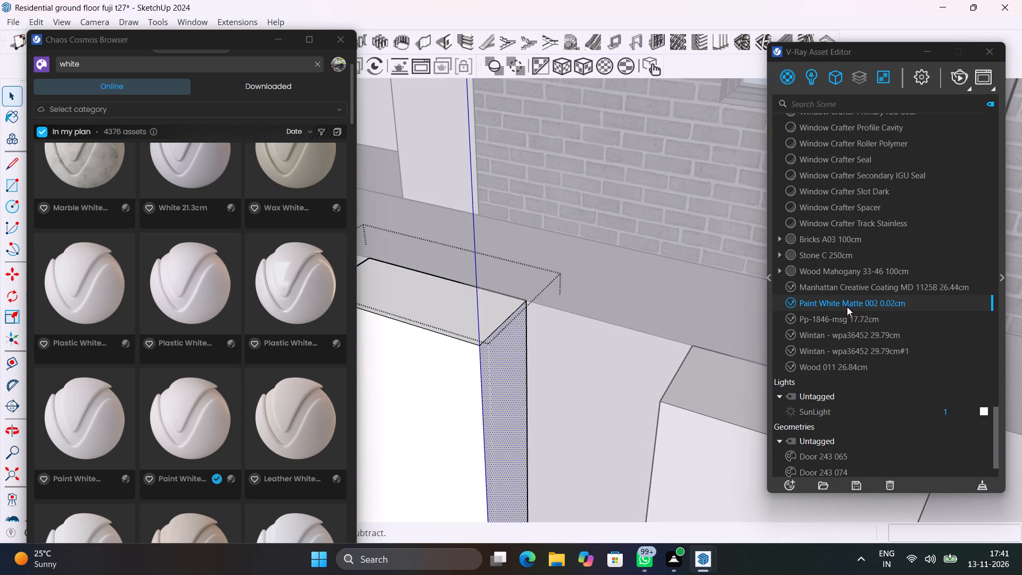
{"action": "right_click", "coordinate": [851, 302]}
{"action": "left_click", "coordinate": [879, 333]}
{"action": "scroll", "coordinate": [685, 348], "scroll_direction": "down", "scroll_amount": 10}
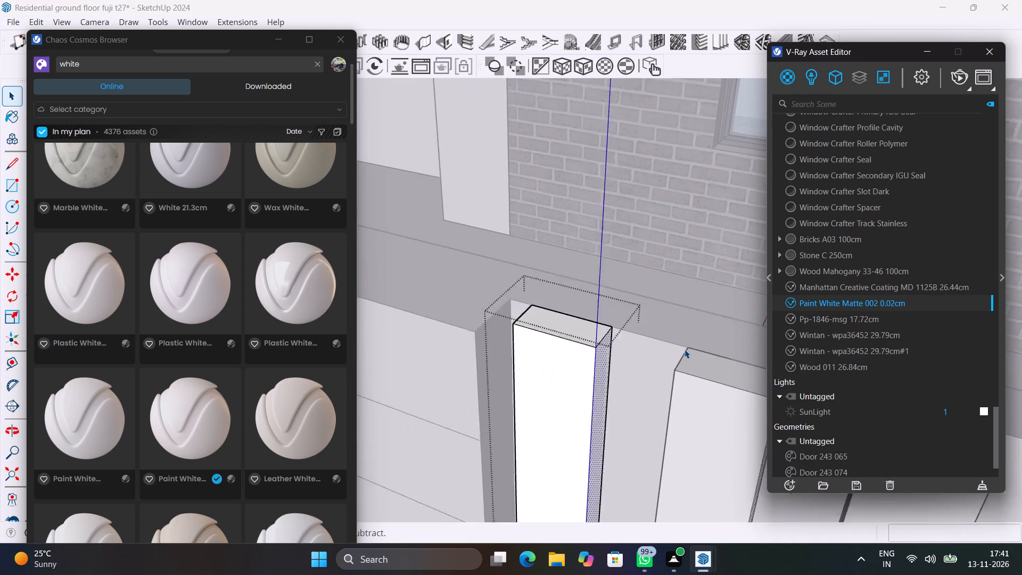
{"action": "scroll", "coordinate": [685, 349], "scroll_direction": "down", "scroll_amount": 20}
{"action": "scroll", "coordinate": [685, 349], "scroll_direction": "down", "scroll_amount": 8}
{"action": "left_click", "coordinate": [584, 420]}
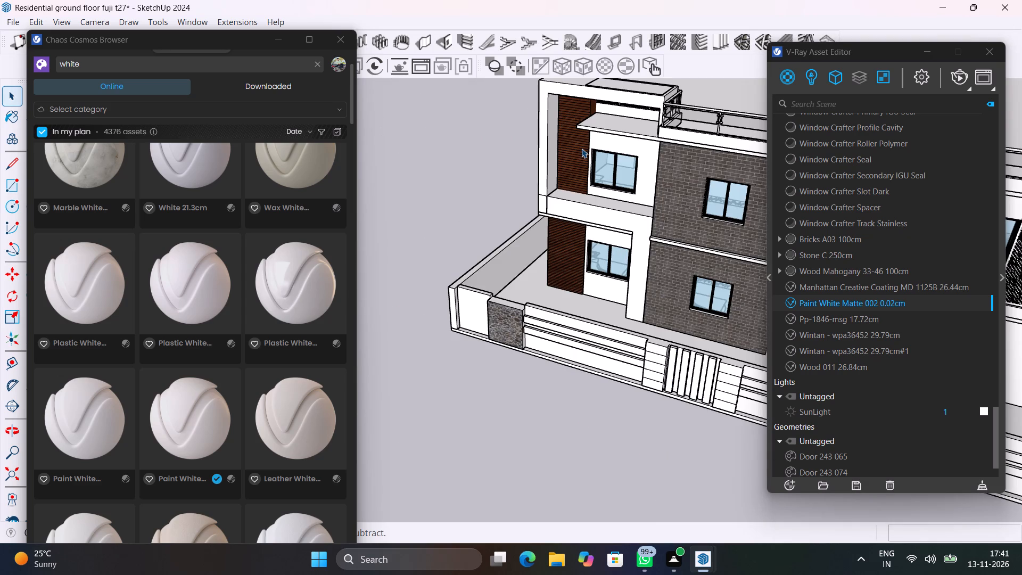
Open the upper-floor facade frame around the balcony for editing and apply Paint White Matte 002 0.02cm to its front face.
{"action": "middle_click_drag", "start_coordinate": [538, 185], "coordinate": [501, 268]}
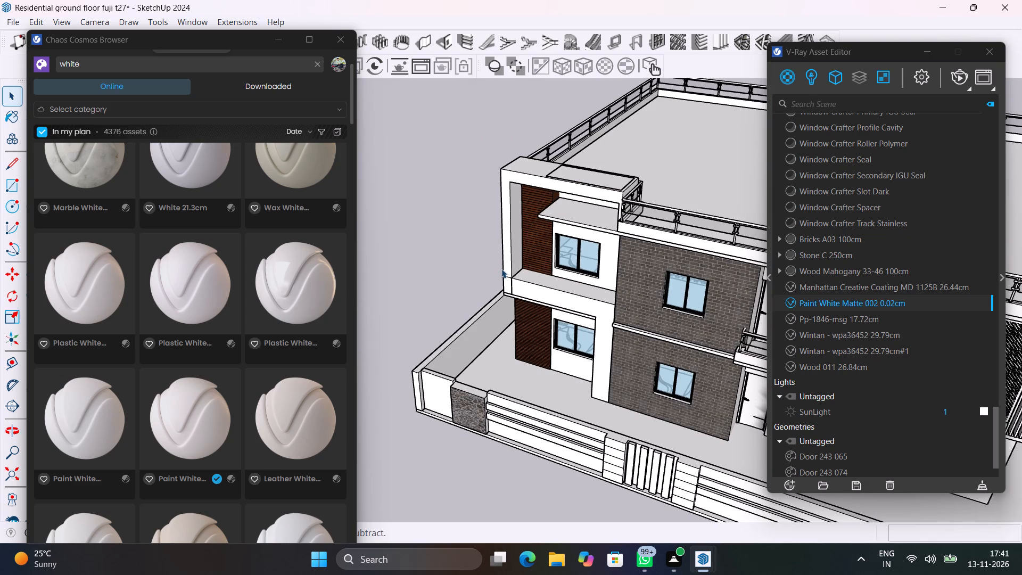
{"action": "scroll", "coordinate": [514, 213], "scroll_direction": "up", "scroll_amount": 9}
{"action": "middle_click_drag", "start_coordinate": [512, 229], "coordinate": [515, 228]}
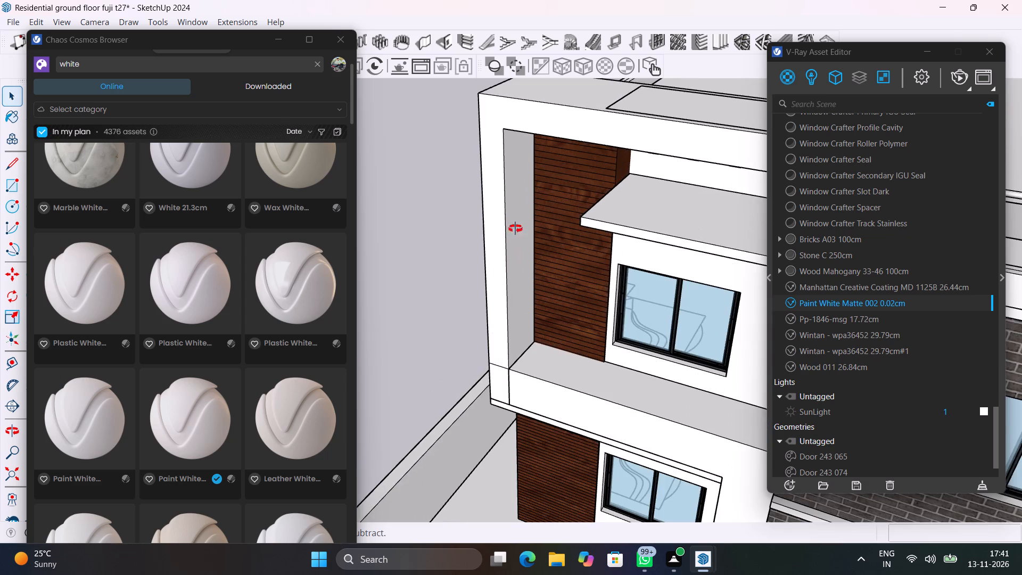
{"action": "middle_click_drag", "start_coordinate": [515, 228], "coordinate": [609, 218]}
{"action": "left_click", "coordinate": [606, 220]}
{"action": "scroll", "coordinate": [606, 220], "scroll_direction": "up", "scroll_amount": 1, "text": "shift"}
{"action": "middle_click_drag", "start_coordinate": [606, 220], "coordinate": [546, 307], "text": "shift"}
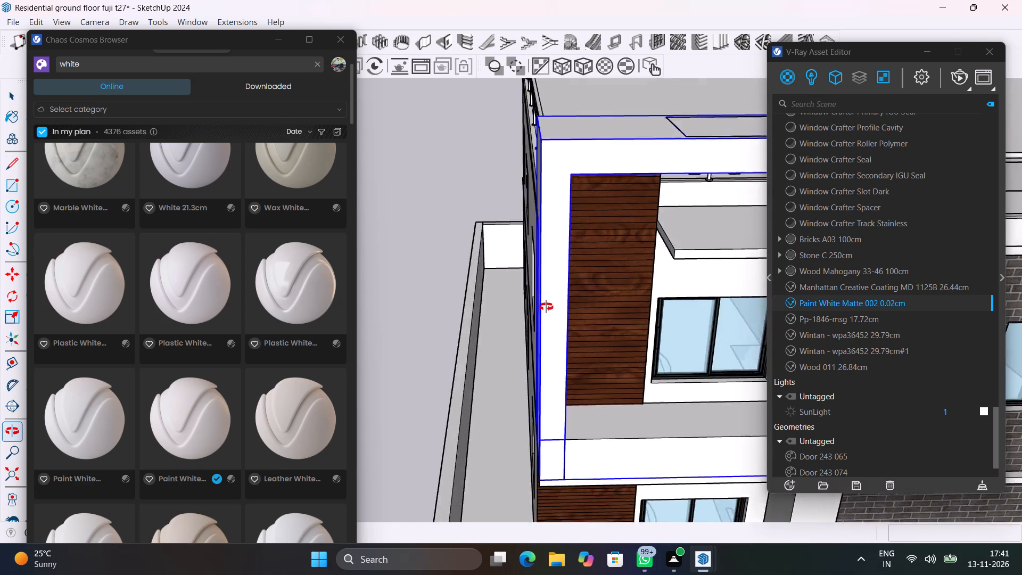
{"action": "middle_click_drag", "start_coordinate": [546, 307], "coordinate": [531, 297], "text": "shift"}
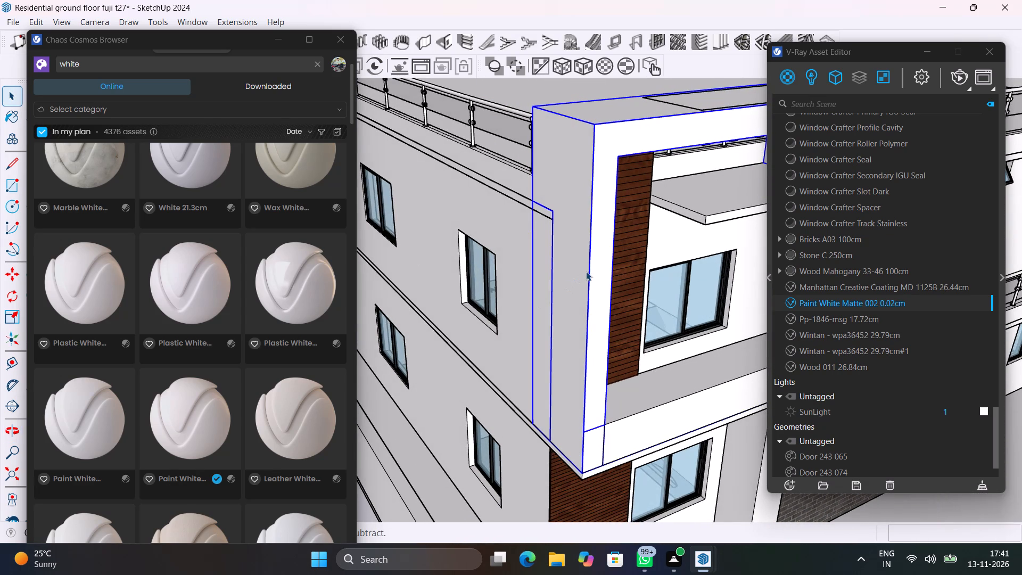
{"action": "middle_click_drag", "start_coordinate": [573, 259], "coordinate": [526, 250]}
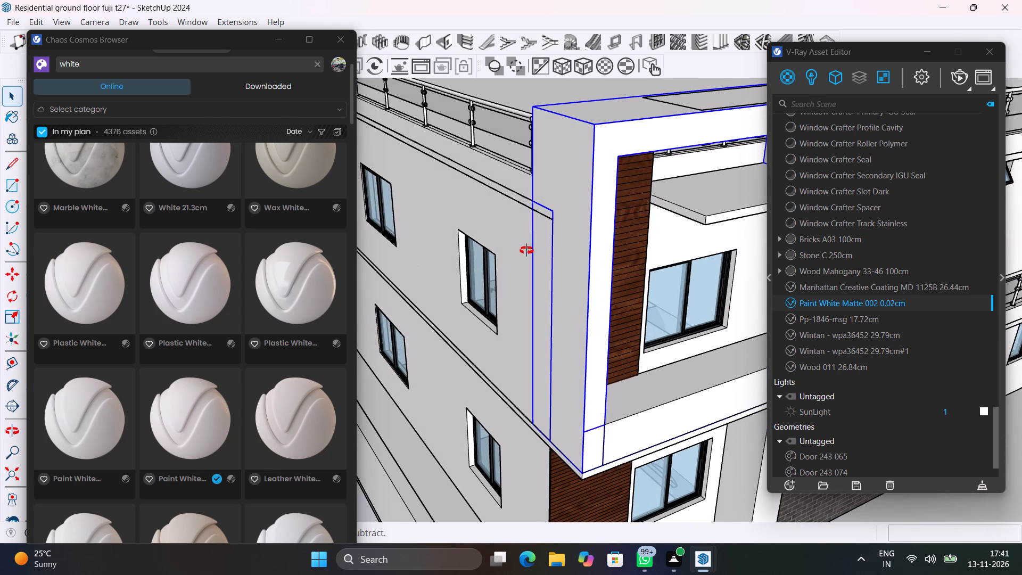
{"action": "middle_click_drag", "start_coordinate": [526, 250], "coordinate": [517, 250]}
{"action": "triple_click", "coordinate": [514, 248]}
{"action": "left_click", "coordinate": [514, 249]}
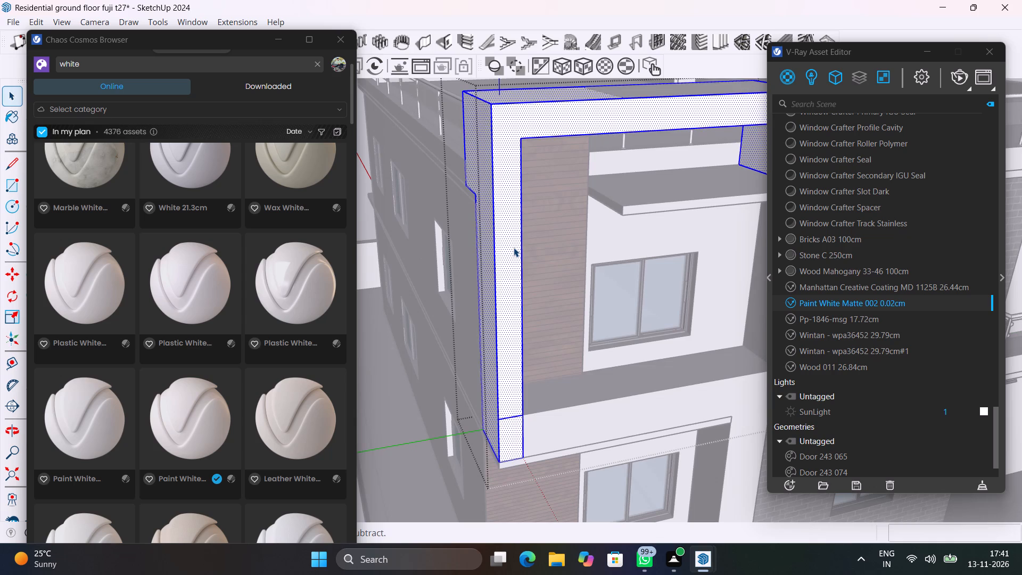
{"action": "left_click", "coordinate": [514, 248]}
{"action": "right_click", "coordinate": [817, 303]}
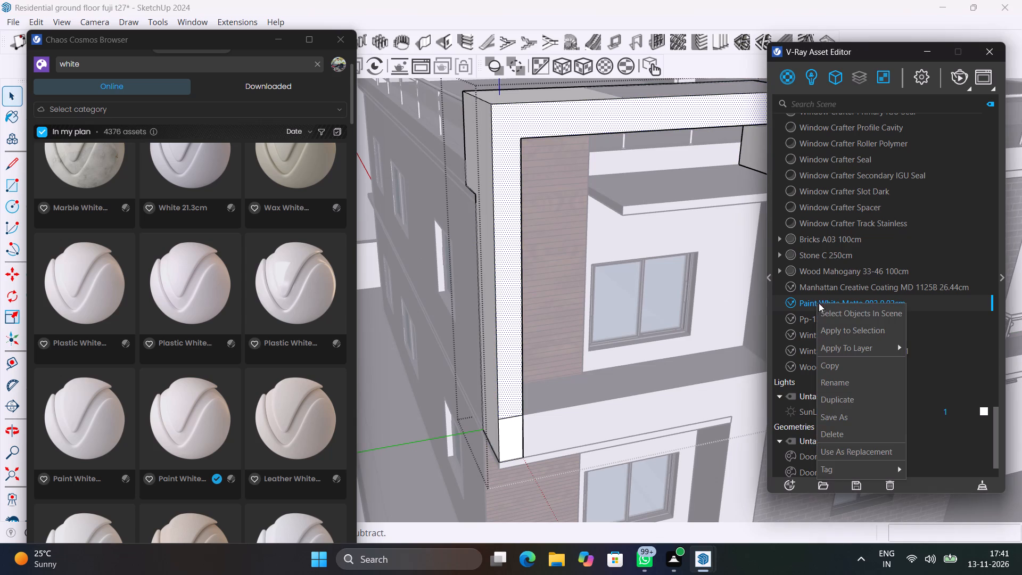
{"action": "left_click", "coordinate": [847, 327]}
Apply Paint White Matte 002 0.02cm to the facade frame's outer side face and its top face around the opening.
{"action": "middle_click_drag", "start_coordinate": [515, 228], "coordinate": [595, 273]}
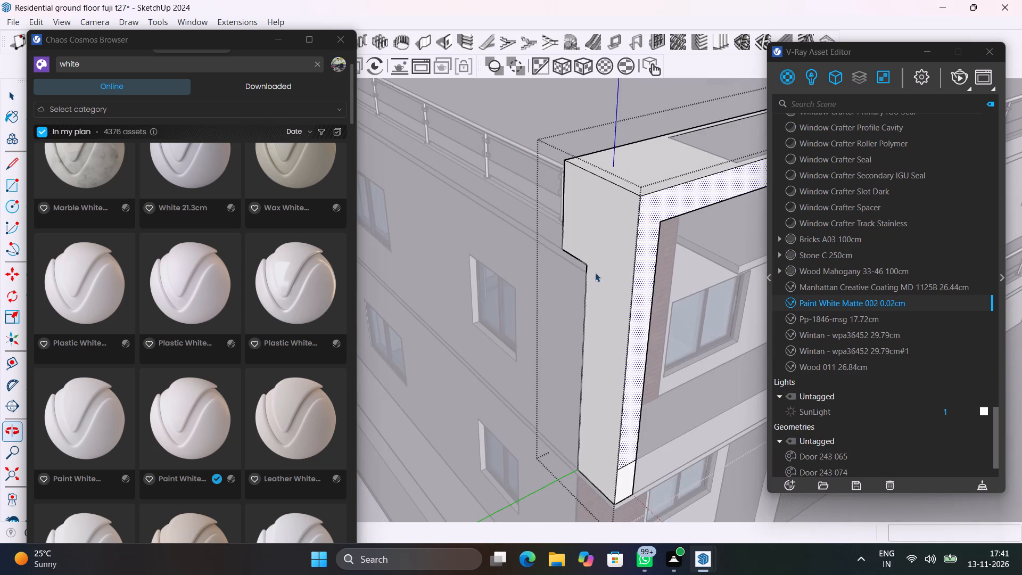
{"action": "middle_click_drag", "start_coordinate": [595, 273], "coordinate": [595, 272]}
{"action": "left_click", "coordinate": [596, 246]}
{"action": "right_click", "coordinate": [829, 301]}
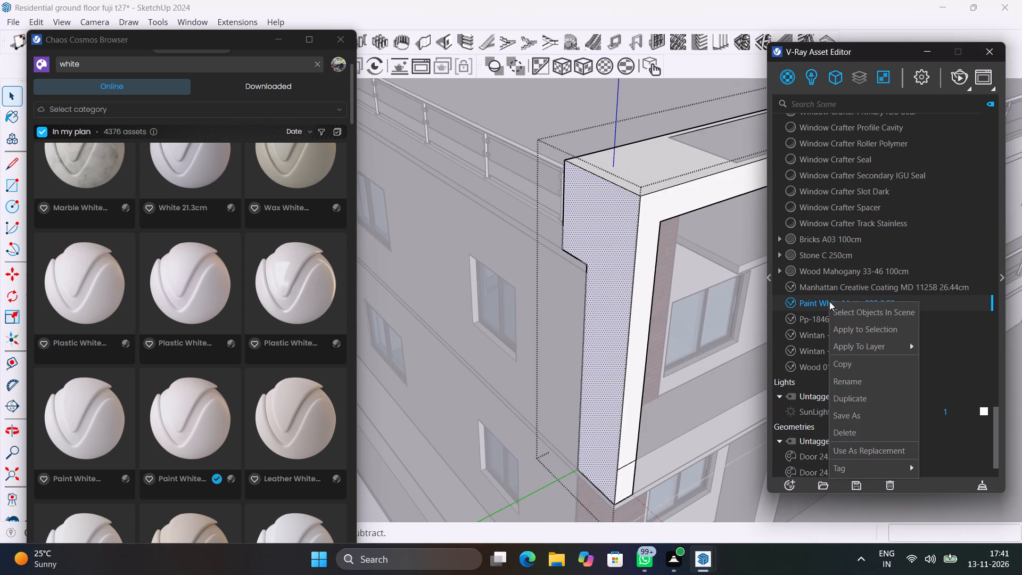
{"action": "left_click", "coordinate": [851, 328]}
{"action": "middle_click_drag", "start_coordinate": [670, 270], "coordinate": [494, 348], "text": "shift"}
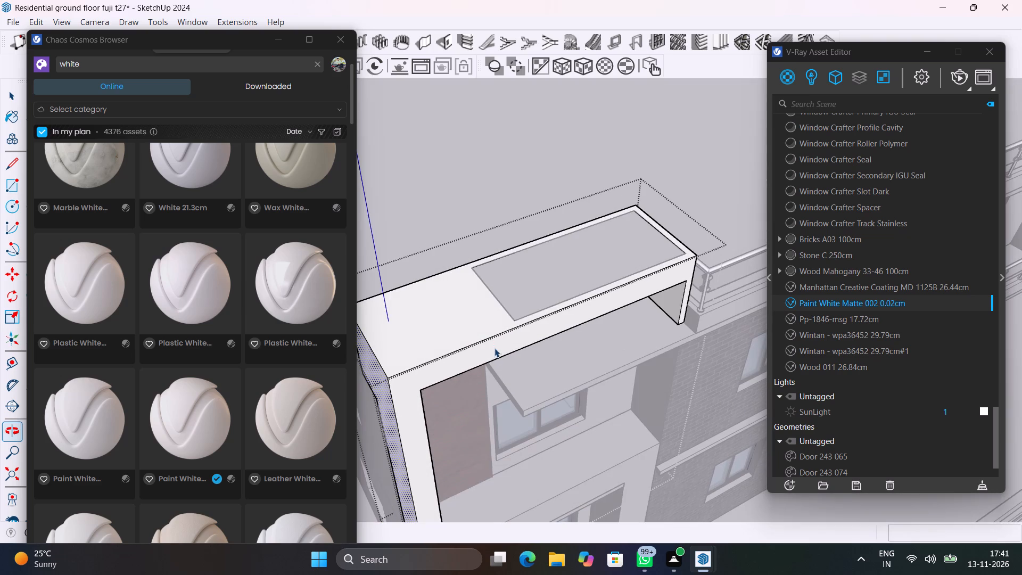
{"action": "left_click", "coordinate": [468, 310]}
{"action": "right_click", "coordinate": [832, 306]}
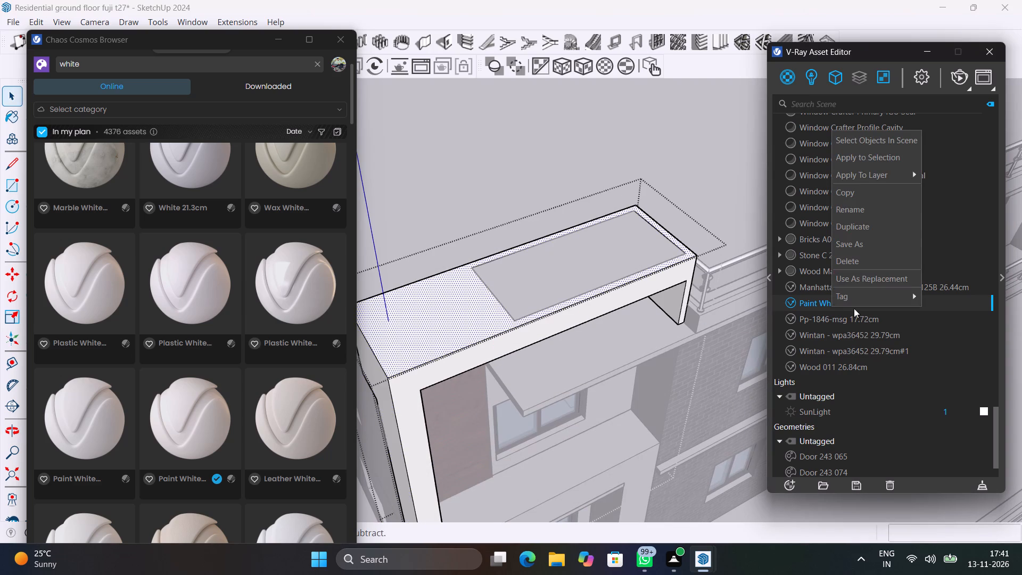
{"action": "left_click", "coordinate": [873, 155]}
Apply Paint White Matte 002 0.02cm to the frame's front face again and its short leg's inner face, and close the frame.
{"action": "scroll", "coordinate": [688, 294], "scroll_direction": "up", "scroll_amount": 3}
{"action": "middle_click_drag", "start_coordinate": [688, 293], "coordinate": [613, 243]}
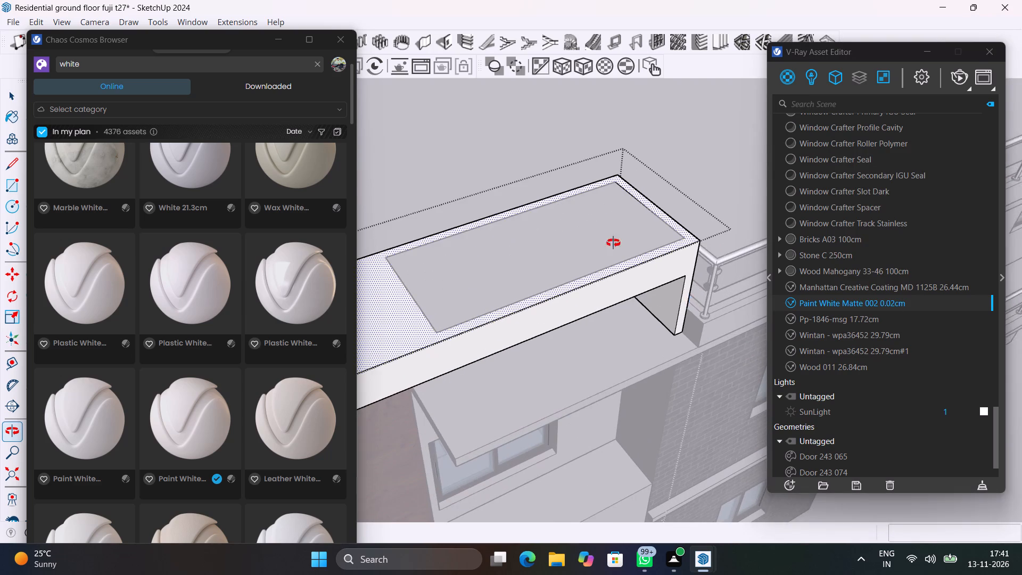
{"action": "middle_click_drag", "start_coordinate": [613, 243], "coordinate": [605, 292]}
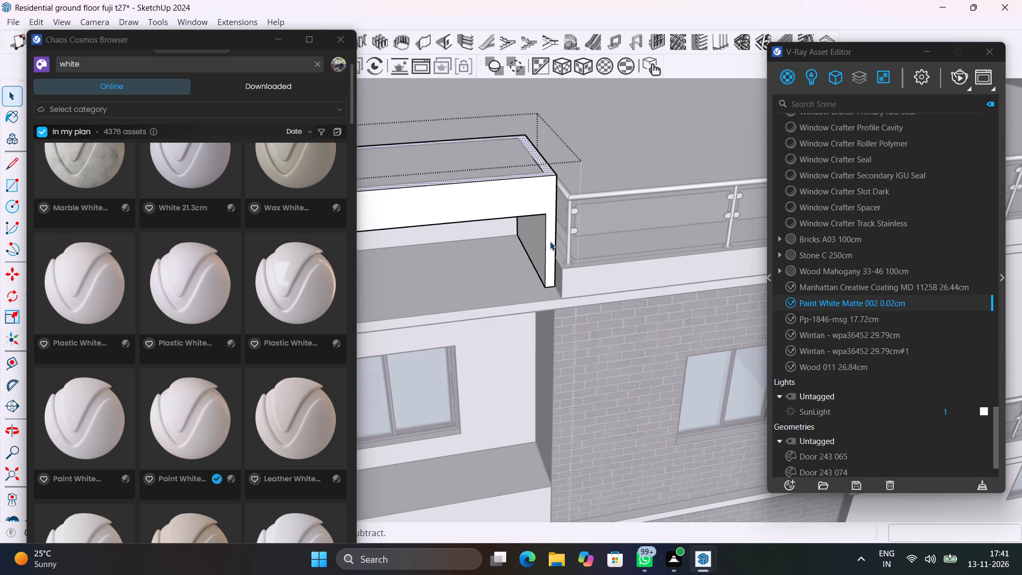
{"action": "left_click", "coordinate": [551, 207]}
{"action": "right_click", "coordinate": [822, 303]}
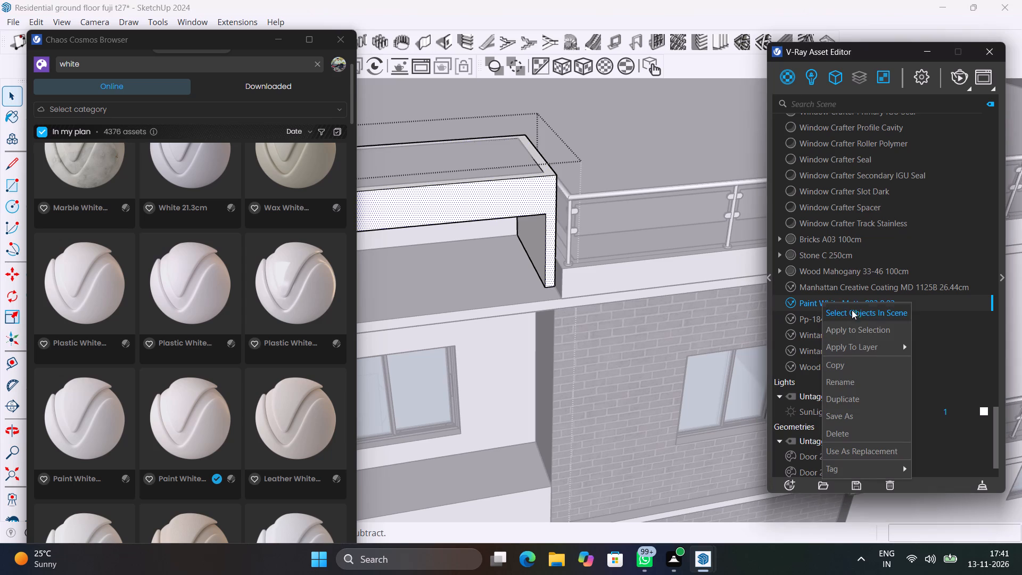
{"action": "left_click", "coordinate": [856, 330]}
{"action": "middle_click_drag", "start_coordinate": [568, 251], "coordinate": [645, 202]}
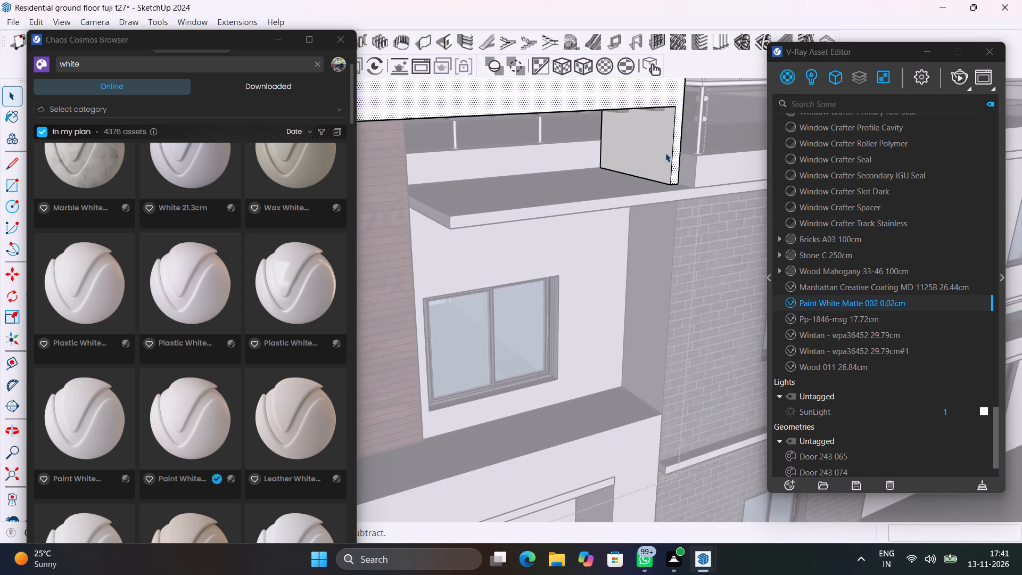
{"action": "left_click", "coordinate": [666, 150]}
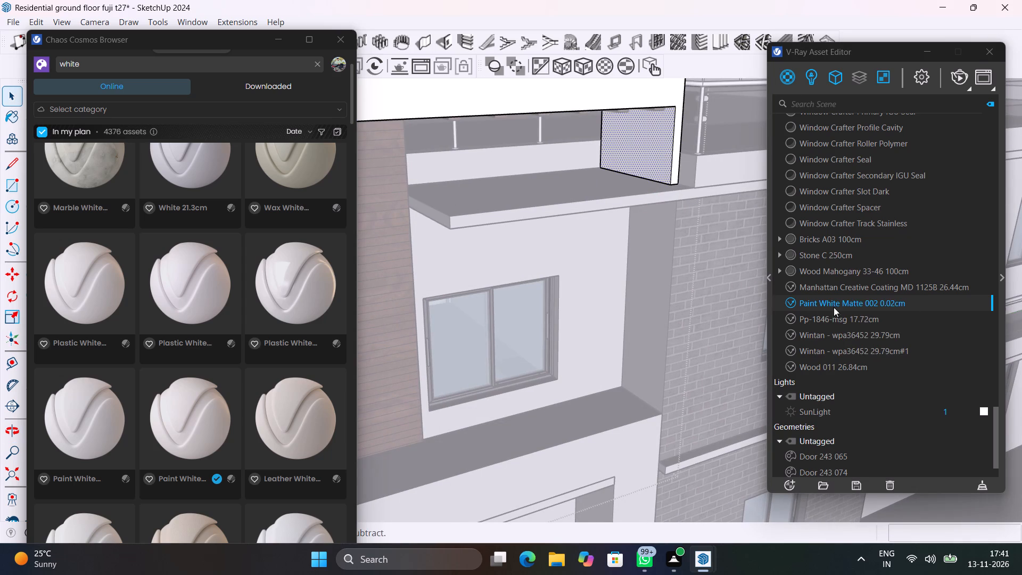
{"action": "right_click", "coordinate": [838, 299]}
{"action": "left_click", "coordinate": [873, 326]}
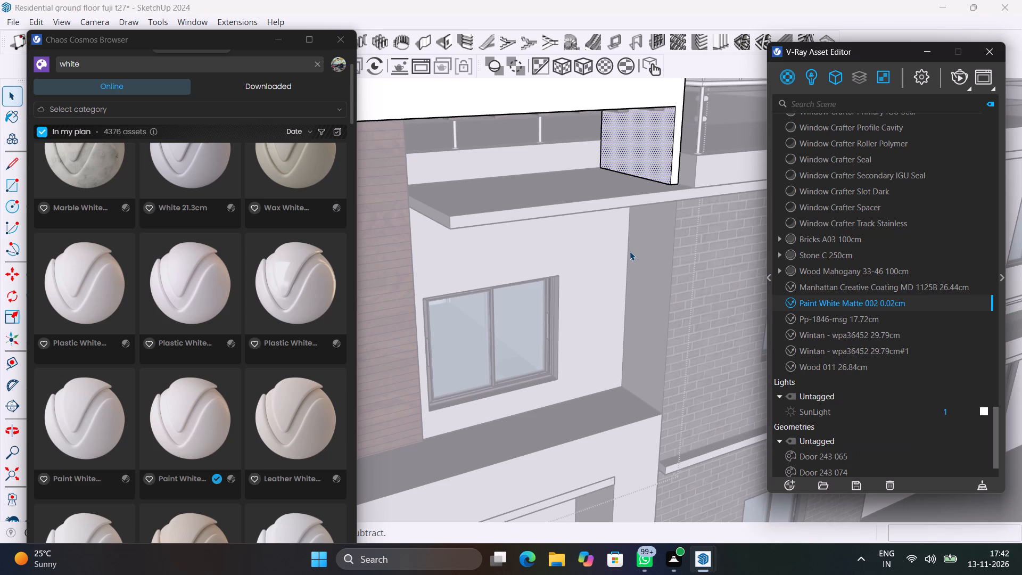
{"action": "scroll", "coordinate": [630, 251], "scroll_direction": "down", "scroll_amount": 19}
{"action": "left_click", "coordinate": [703, 143]}
Close the Chaos Cosmos Browser and the V-Ray Asset Editor.
{"action": "middle_click_drag", "start_coordinate": [653, 340], "coordinate": [493, 307]}
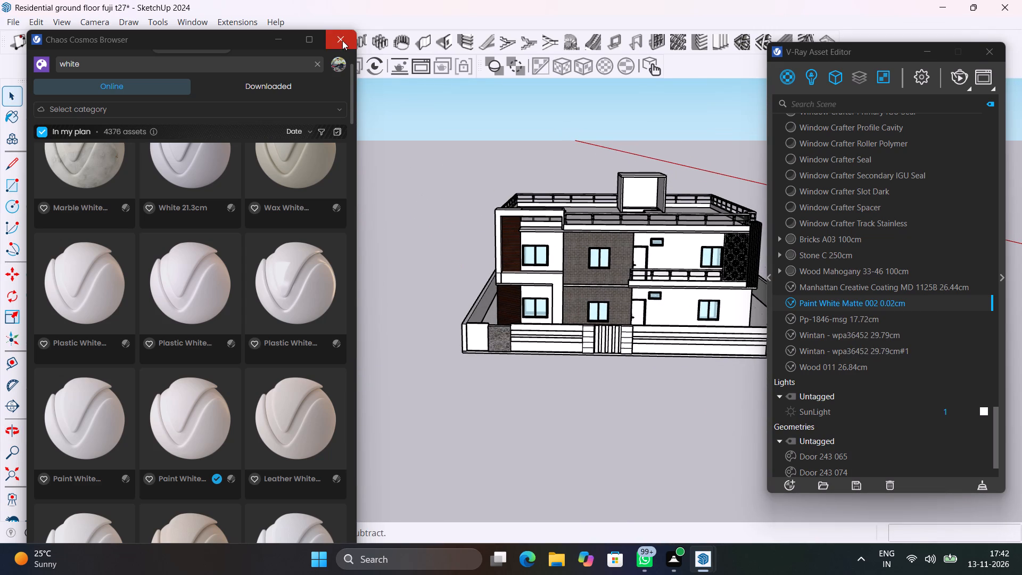
{"action": "left_click", "coordinate": [342, 40]}
{"action": "left_click", "coordinate": [1000, 52]}
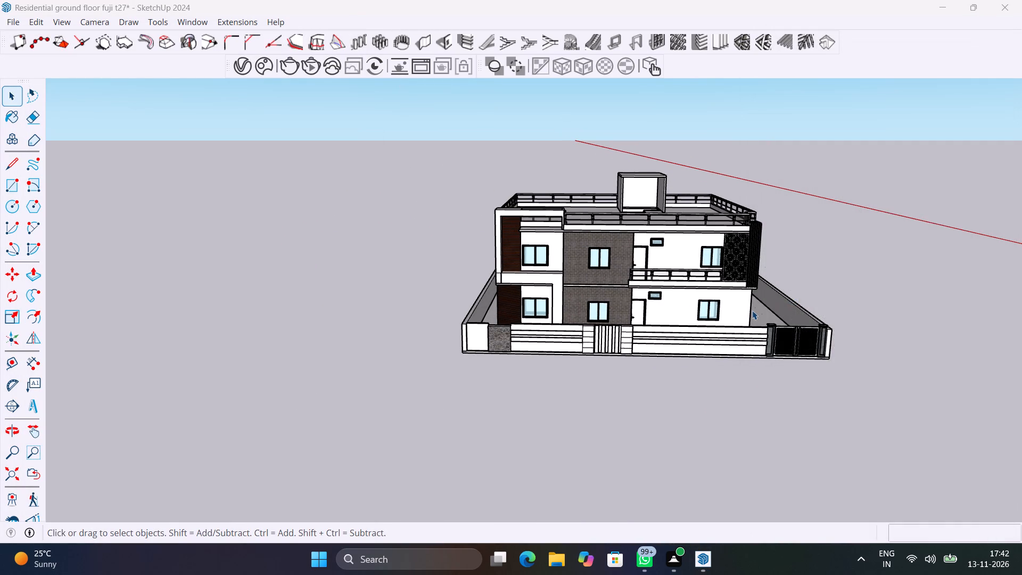
{"action": "scroll", "coordinate": [752, 310], "scroll_direction": "up", "scroll_amount": 3}
{"action": "middle_click_drag", "start_coordinate": [753, 314], "coordinate": [632, 313]}
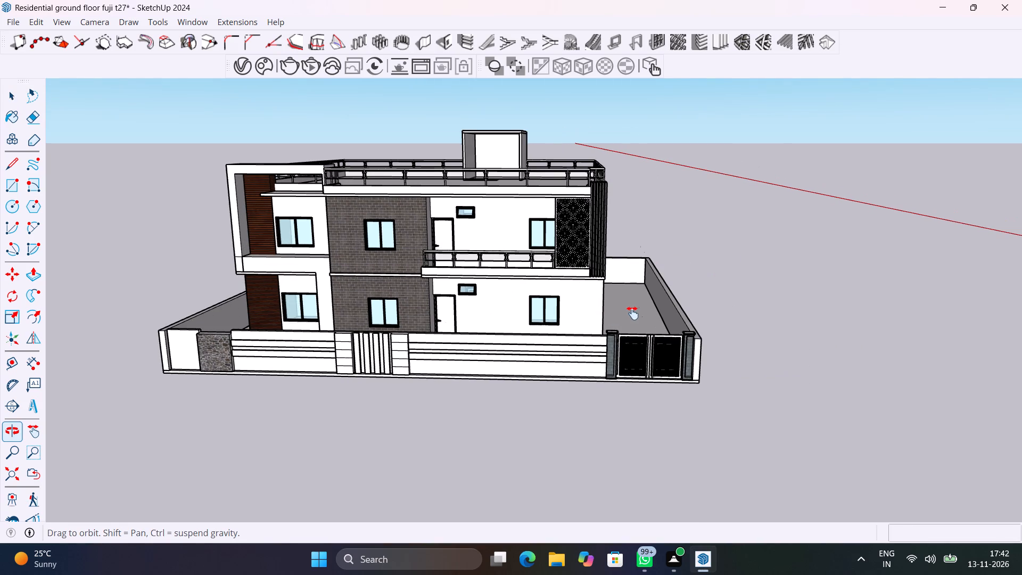
{"action": "middle_click_drag", "start_coordinate": [632, 313], "coordinate": [711, 325]}
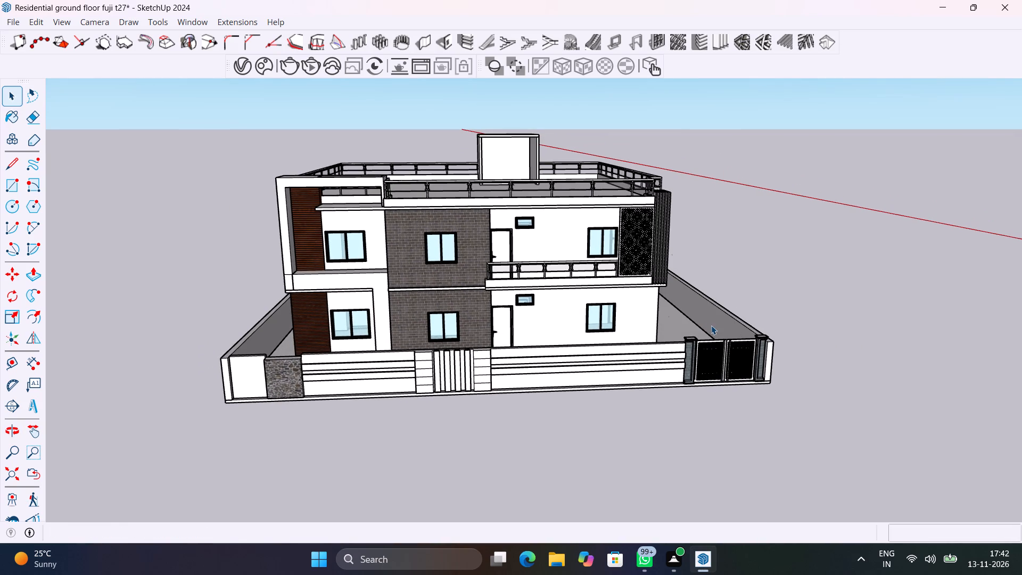
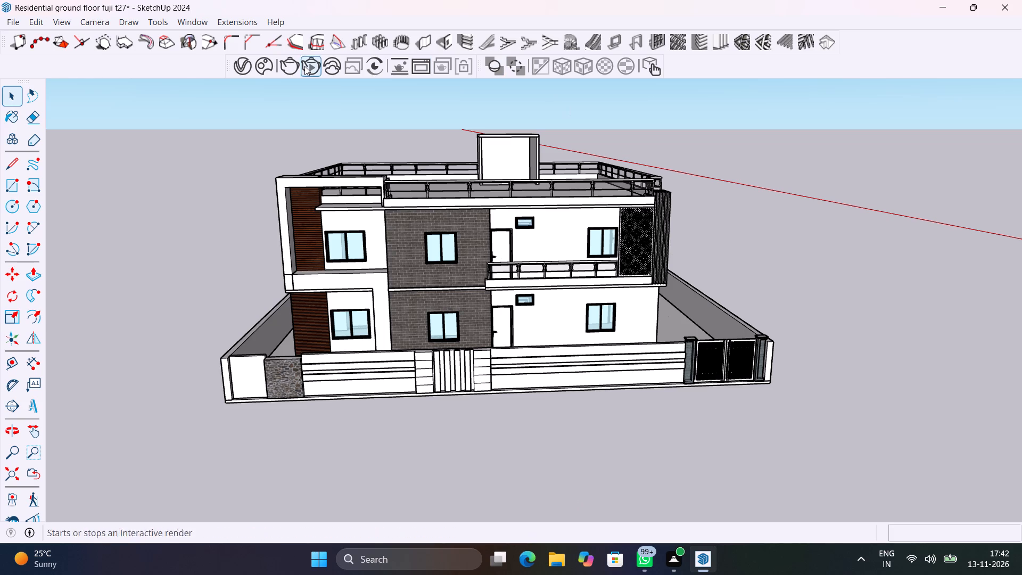
Search the Chaos Cosmos library for cream and limit the results to downloaded assets.
{"action": "left_click", "coordinate": [274, 65]}
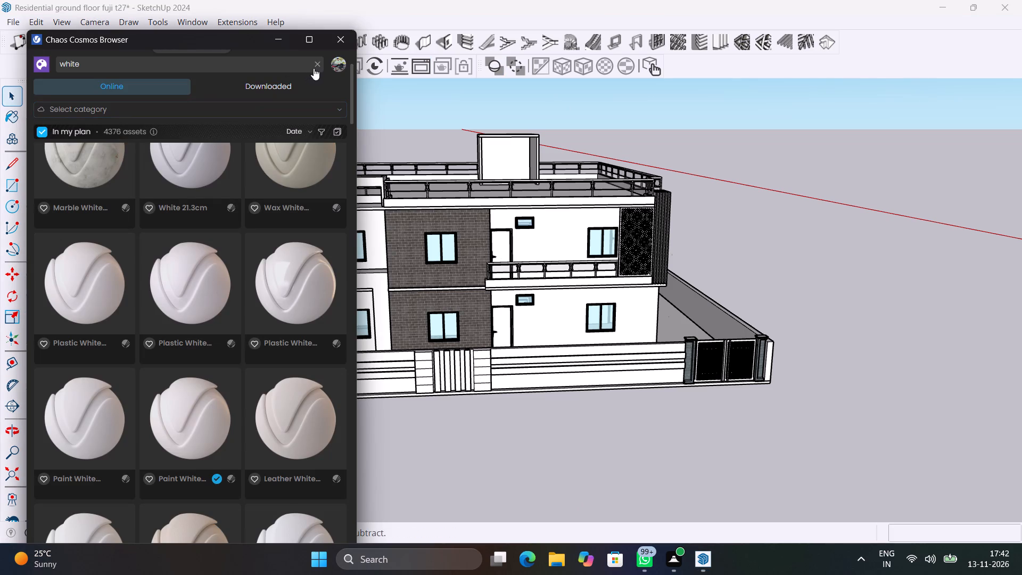
{"action": "left_click", "coordinate": [319, 63]}
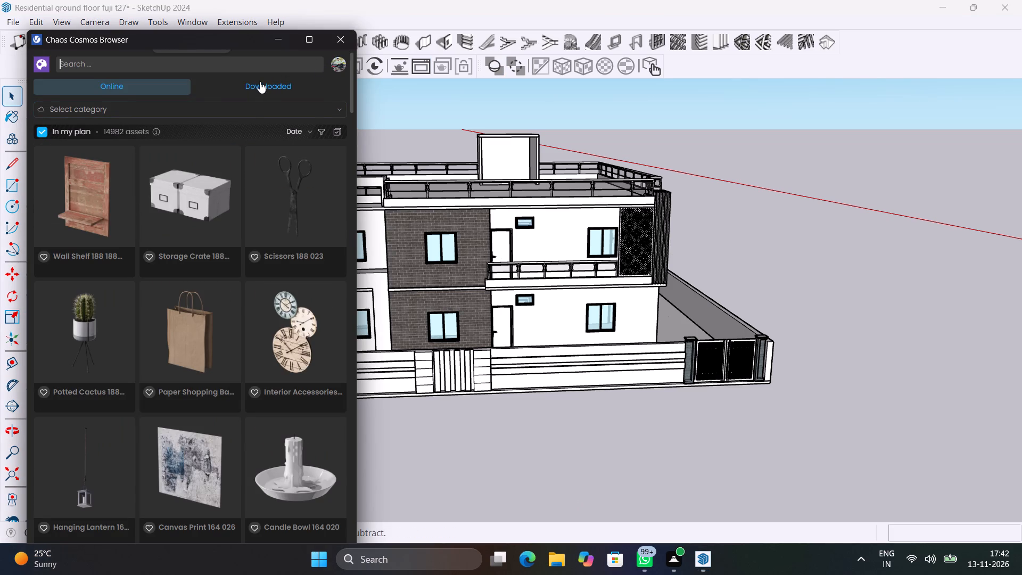
{"action": "key", "text": "c"}
{"action": "key", "text": "r"}
{"action": "key", "text": "e"}
{"action": "key", "text": "a"}
{"action": "key", "text": "m"}
{"action": "key", "text": "Return"}
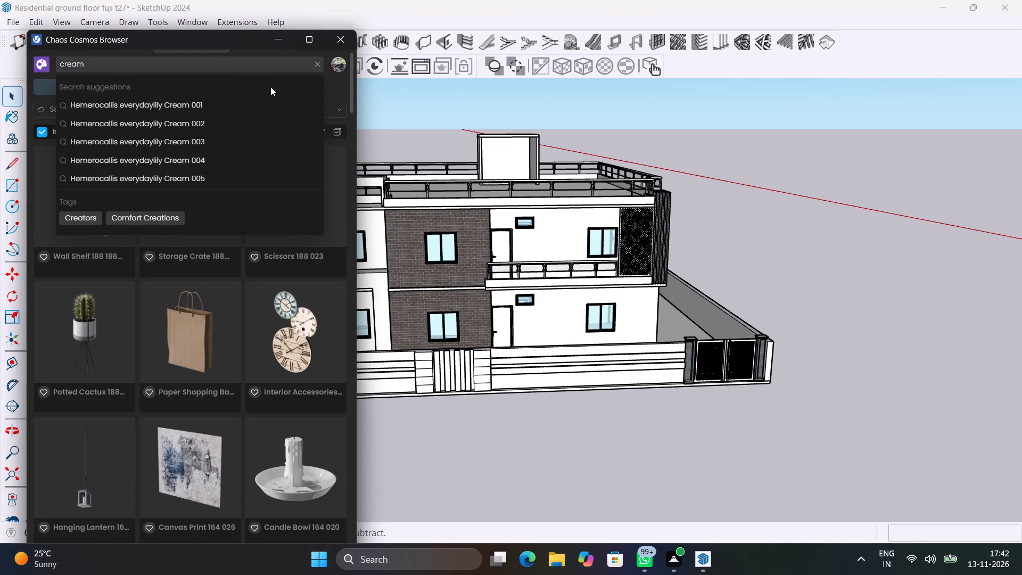
{"action": "scroll", "coordinate": [293, 298], "scroll_direction": "down", "scroll_amount": 1}
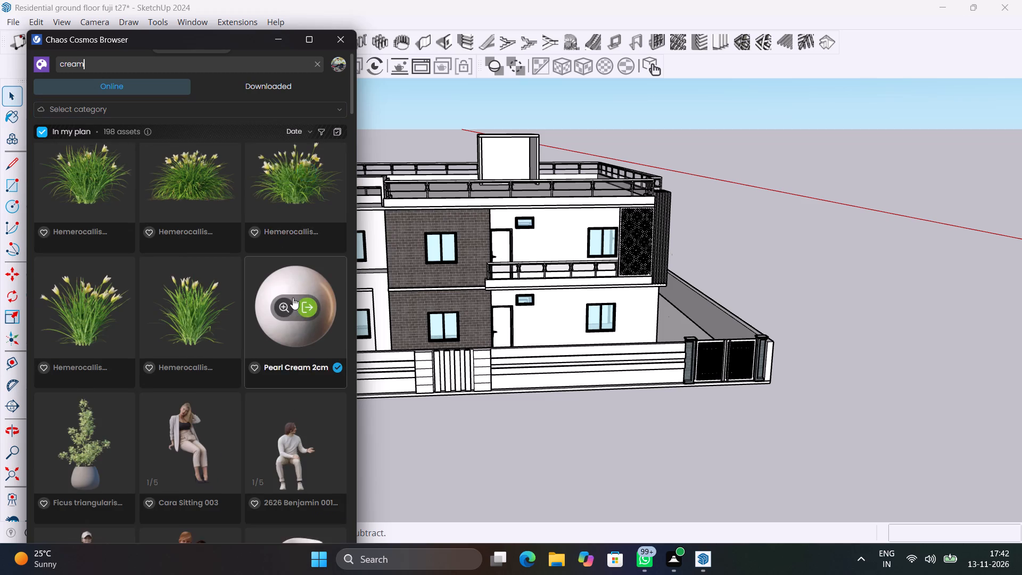
{"action": "scroll", "coordinate": [293, 298], "scroll_direction": "down", "scroll_amount": 12}
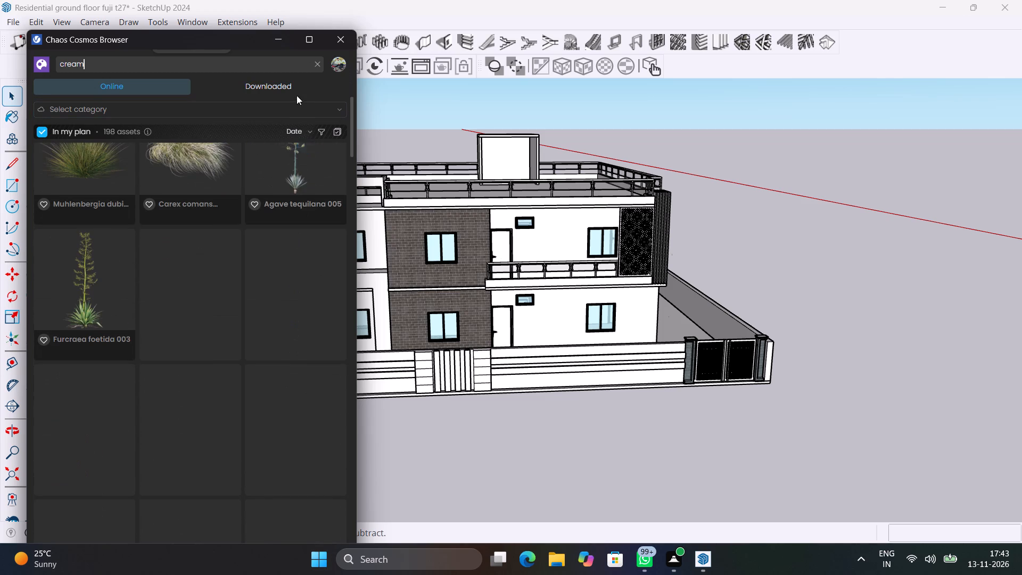
{"action": "left_click", "coordinate": [295, 89]}
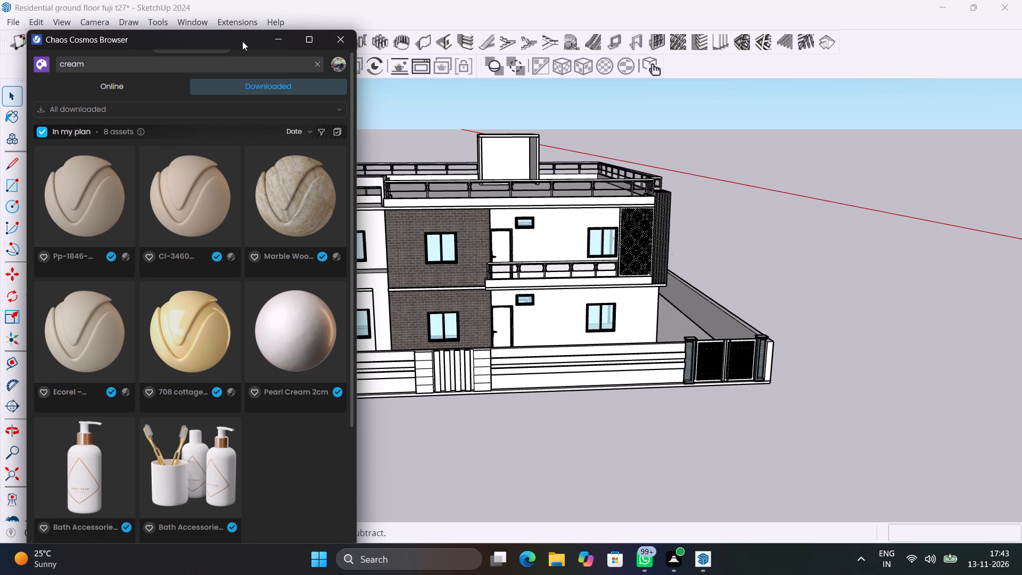
Open the V-Ray Asset Editor beside the Cosmos browser and import the CI-3460 material into the scene.
{"action": "left_click_drag", "start_coordinate": [242, 39], "coordinate": [233, 134]}
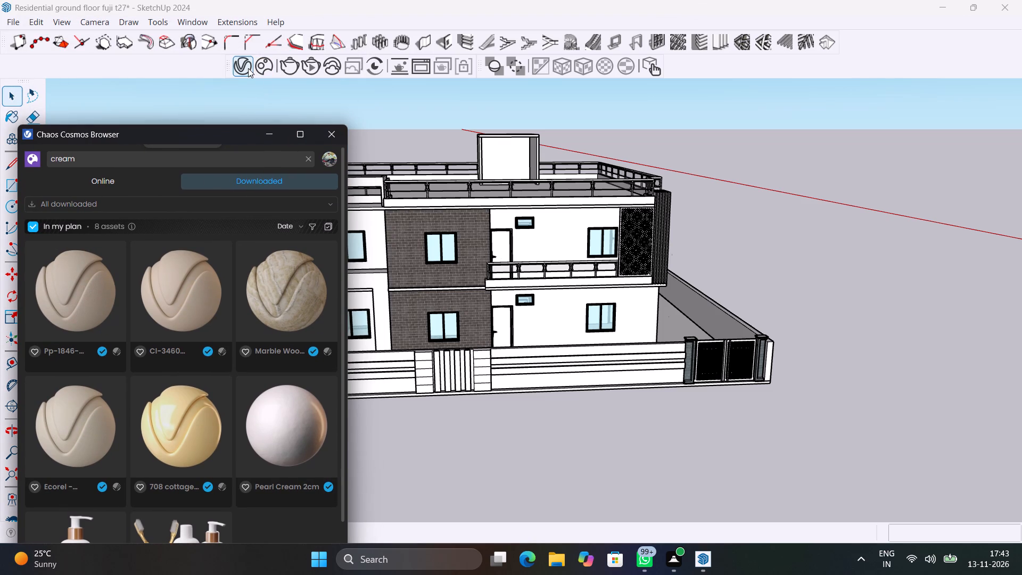
{"action": "left_click", "coordinate": [248, 67]}
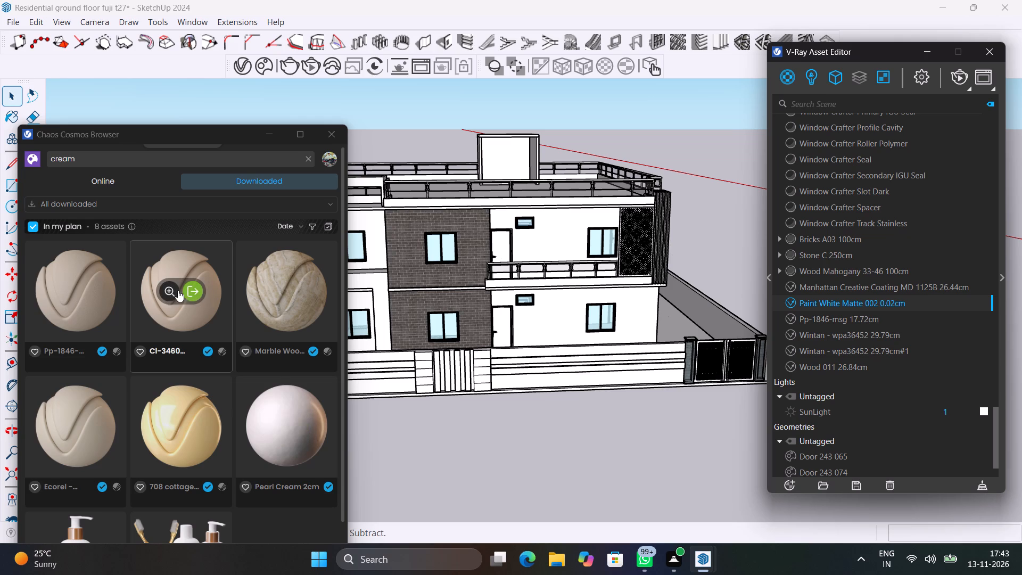
{"action": "left_click", "coordinate": [199, 286]}
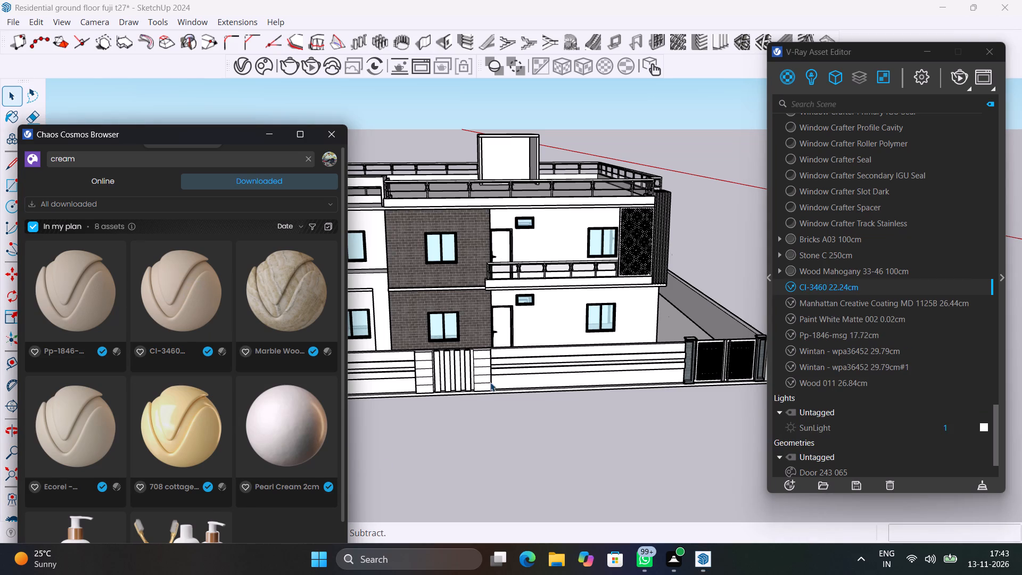
Open the compound wall for editing and apply CI-3460 22.24cm to the long grooved front face between the slatted gate and the main gate.
{"action": "scroll", "coordinate": [517, 357], "scroll_direction": "up", "scroll_amount": 9}
{"action": "left_click", "coordinate": [524, 343]}
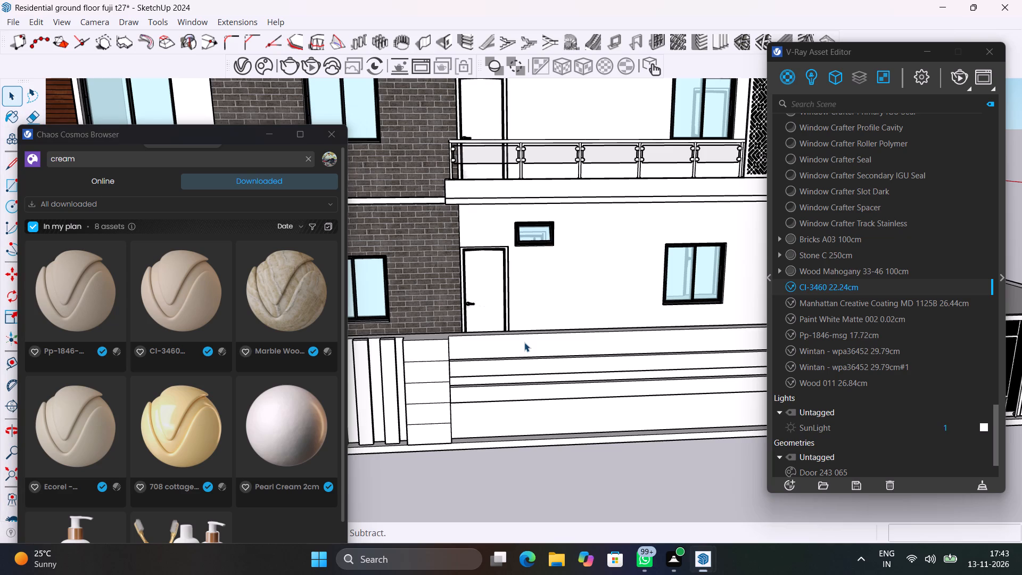
{"action": "double_click", "coordinate": [524, 343]}
{"action": "left_click", "coordinate": [528, 347]}
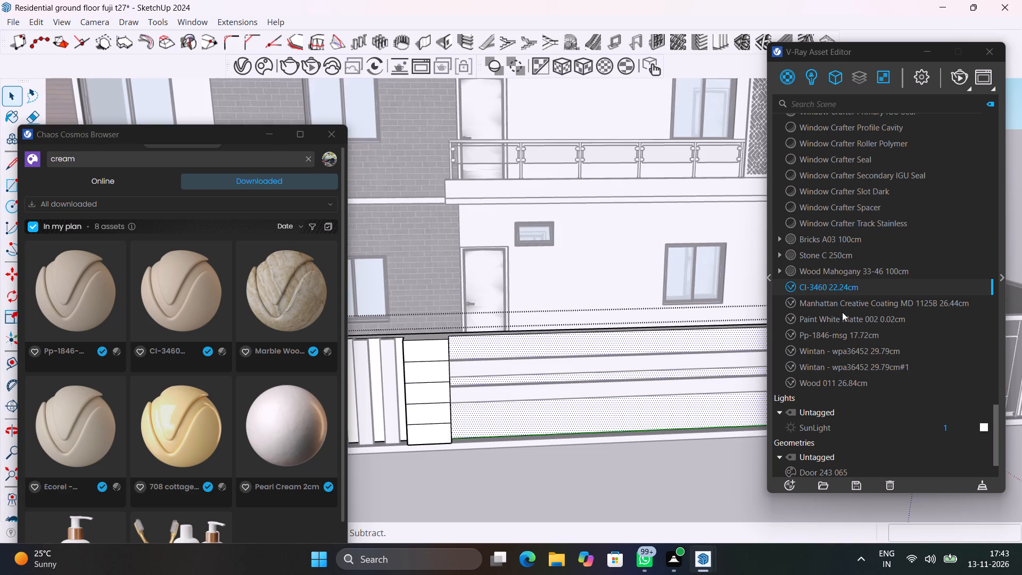
{"action": "right_click", "coordinate": [853, 286]}
{"action": "left_click", "coordinate": [886, 311]}
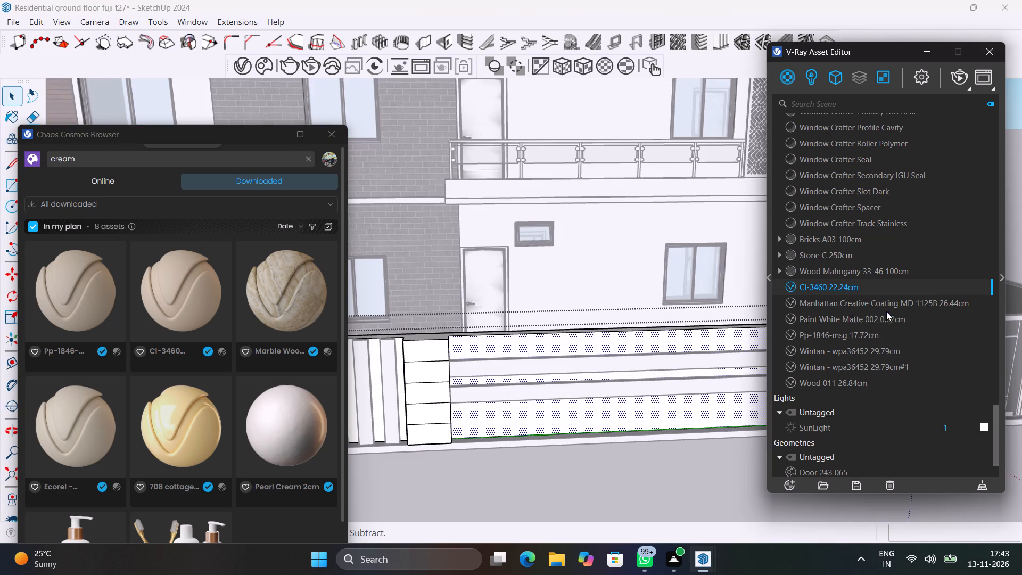
Apply CI-3460 22.24cm to the grooved wall face between the slatted gate and the stone-clad pillar.
{"action": "scroll", "coordinate": [585, 373], "scroll_direction": "down", "scroll_amount": 10}
{"action": "scroll", "coordinate": [449, 379], "scroll_direction": "up", "scroll_amount": 5}
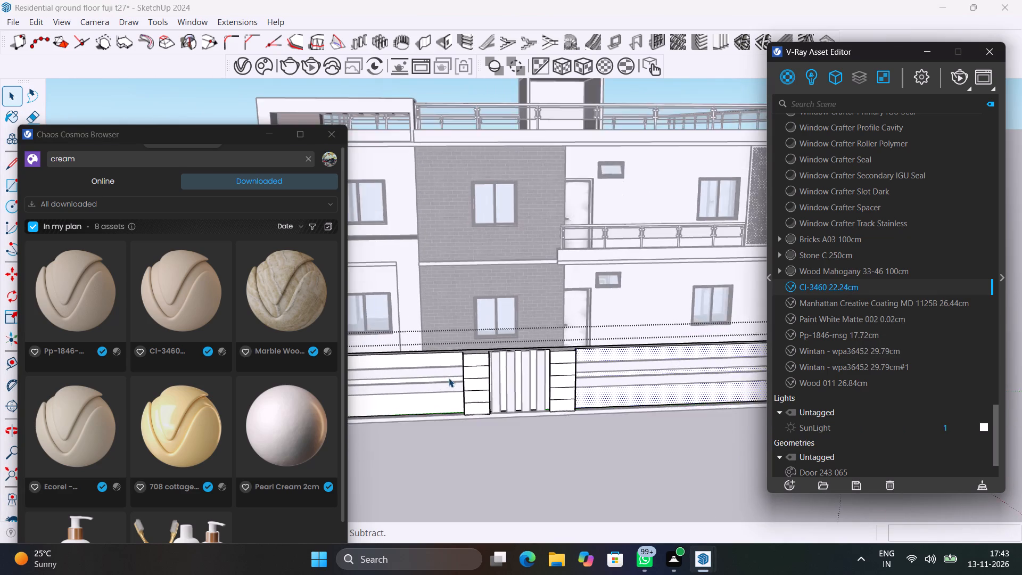
{"action": "left_click", "coordinate": [451, 355]}
{"action": "scroll", "coordinate": [451, 355], "scroll_direction": "up", "scroll_amount": 4}
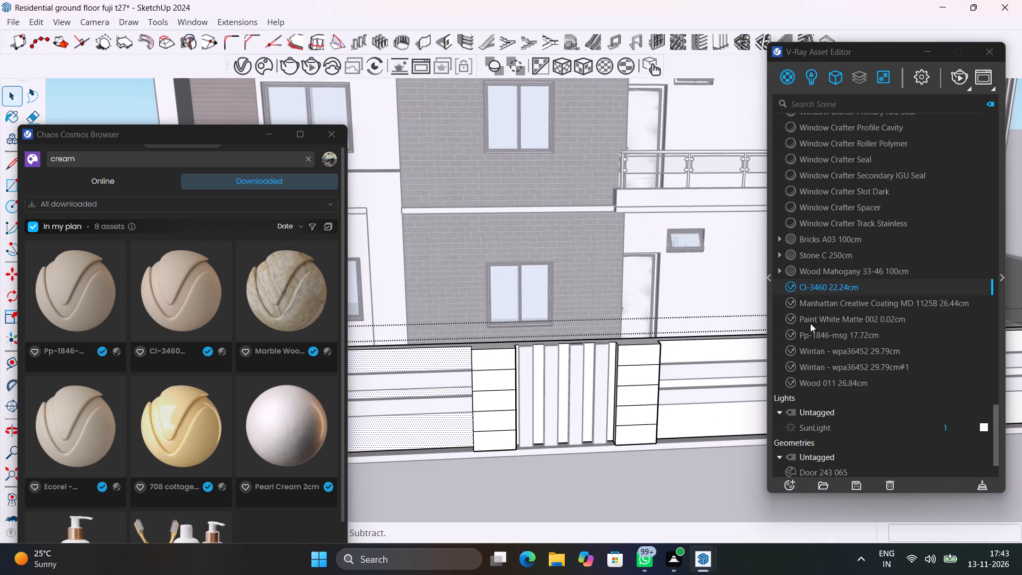
{"action": "right_click", "coordinate": [842, 286]}
{"action": "left_click", "coordinate": [863, 310]}
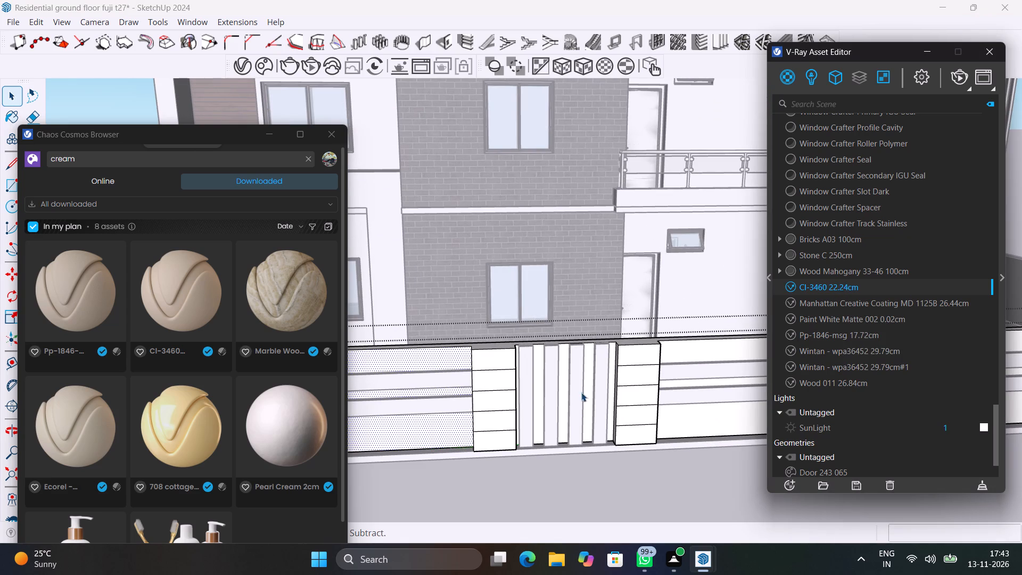
Apply CI-3460 22.24cm to the front face of the plain corner panel beside the stone-clad pillar.
{"action": "scroll", "coordinate": [573, 421], "scroll_direction": "down", "scroll_amount": 13}
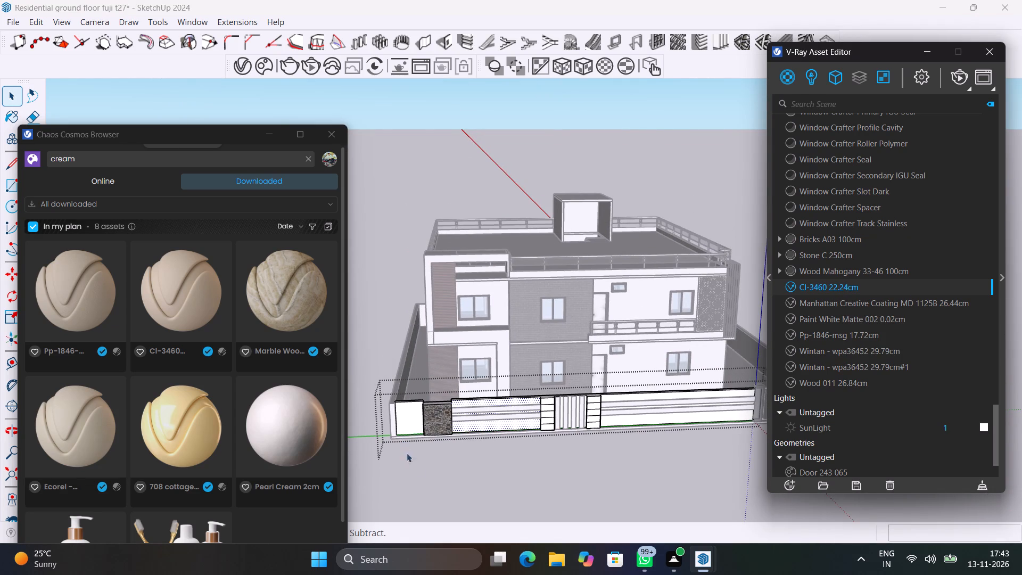
{"action": "middle_click_drag", "start_coordinate": [467, 461], "coordinate": [555, 442]}
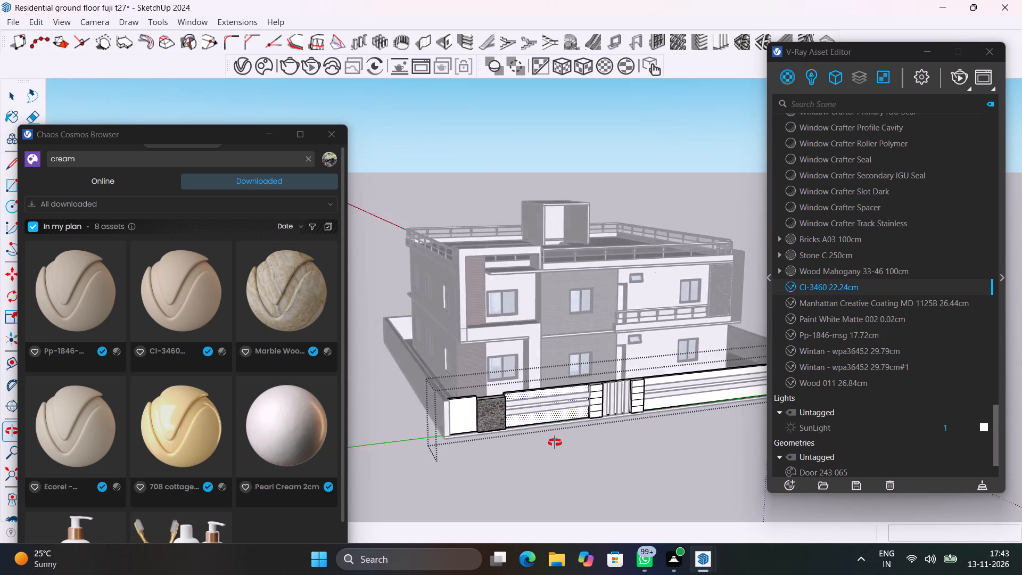
{"action": "middle_click_drag", "start_coordinate": [555, 442], "coordinate": [572, 442]}
{"action": "scroll", "coordinate": [499, 407], "scroll_direction": "up", "scroll_amount": 11}
{"action": "middle_click_drag", "start_coordinate": [502, 409], "coordinate": [501, 409]}
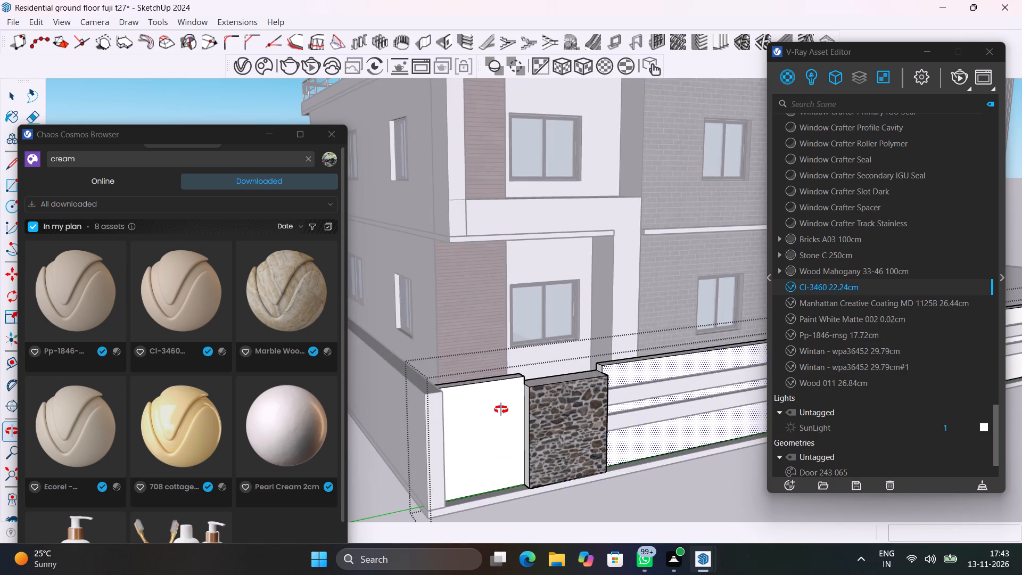
{"action": "middle_click_drag", "start_coordinate": [501, 409], "coordinate": [523, 424]}
{"action": "left_click", "coordinate": [517, 423]}
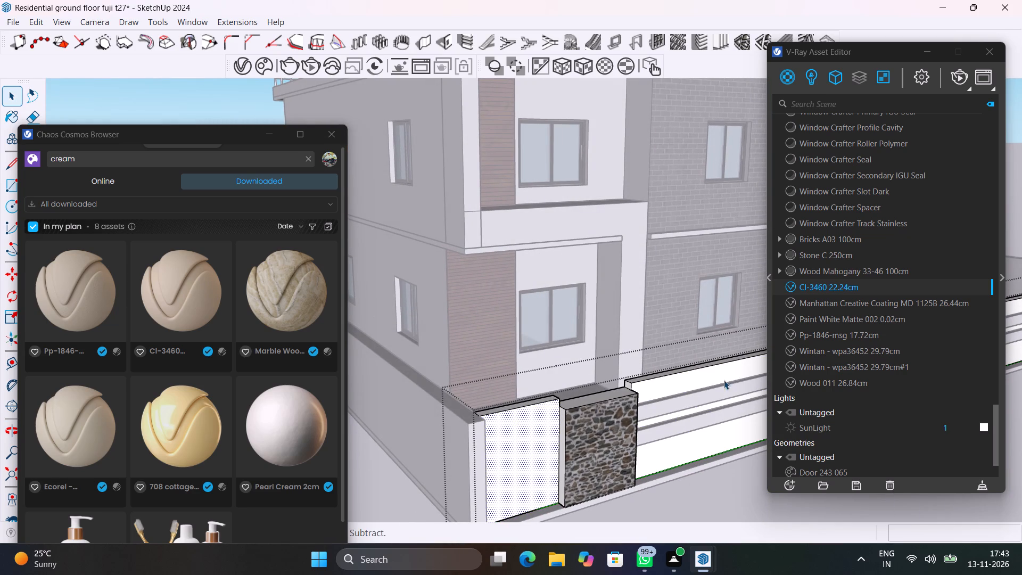
{"action": "right_click", "coordinate": [857, 291]}
{"action": "left_click", "coordinate": [875, 310]}
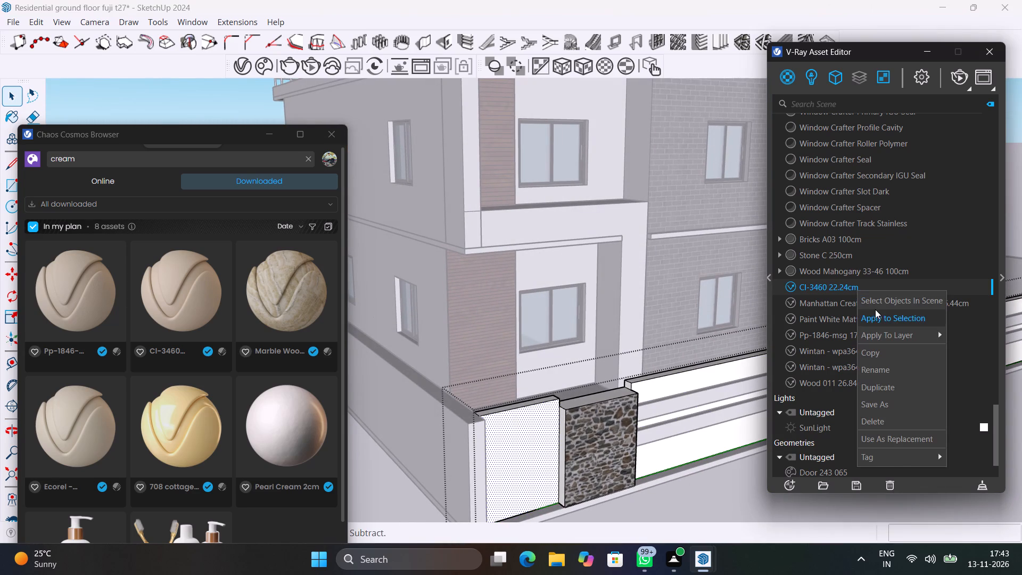
Apply CI-3460 22.24cm to the top face of the plain corner panel.
{"action": "middle_click_drag", "start_coordinate": [537, 414], "coordinate": [581, 488]}
{"action": "scroll", "coordinate": [601, 502], "scroll_direction": "up", "scroll_amount": 5}
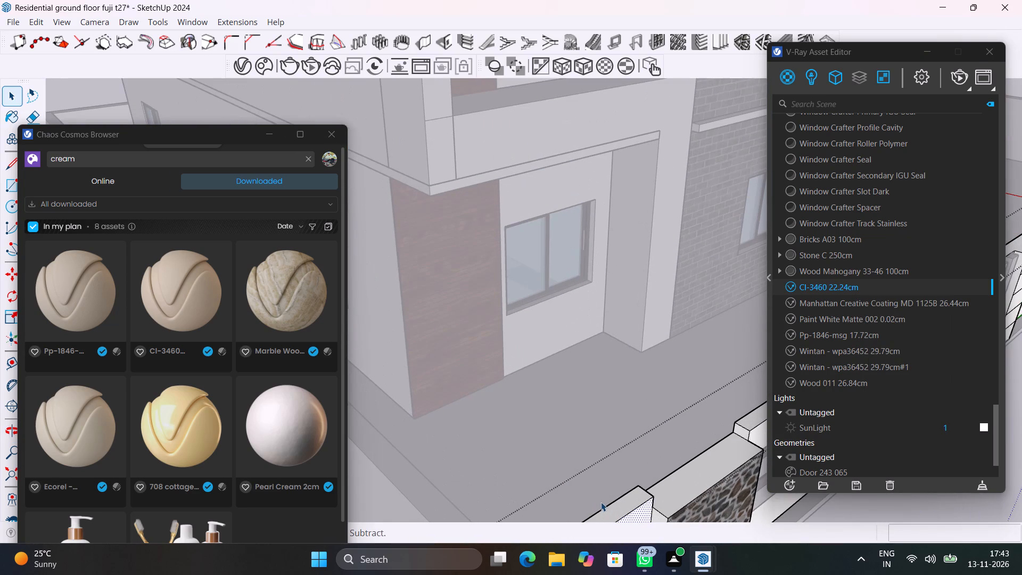
{"action": "middle_click_drag", "start_coordinate": [624, 500], "coordinate": [640, 381]}
{"action": "left_click", "coordinate": [696, 404]}
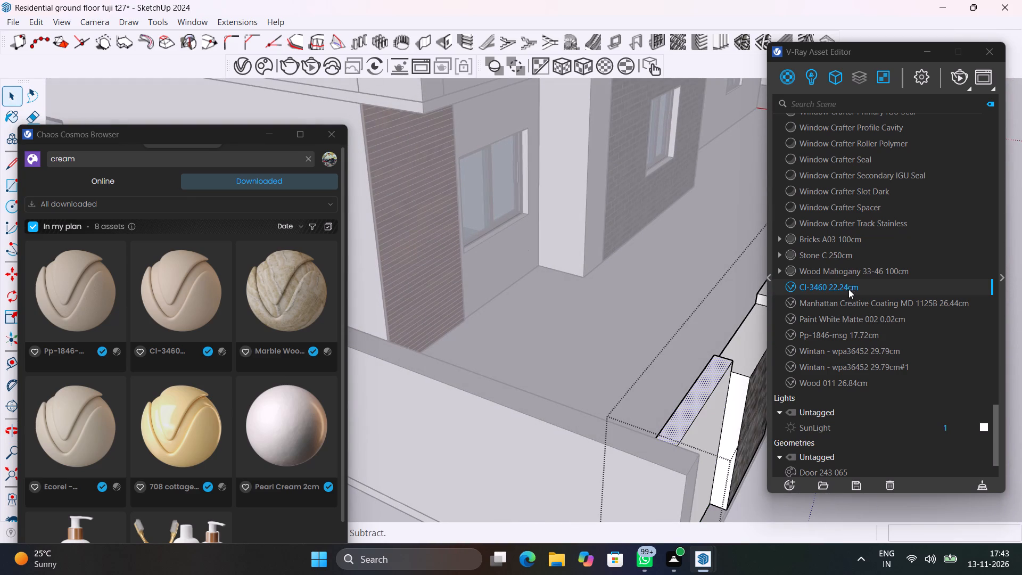
{"action": "right_click", "coordinate": [849, 287]}
{"action": "left_click", "coordinate": [866, 310]}
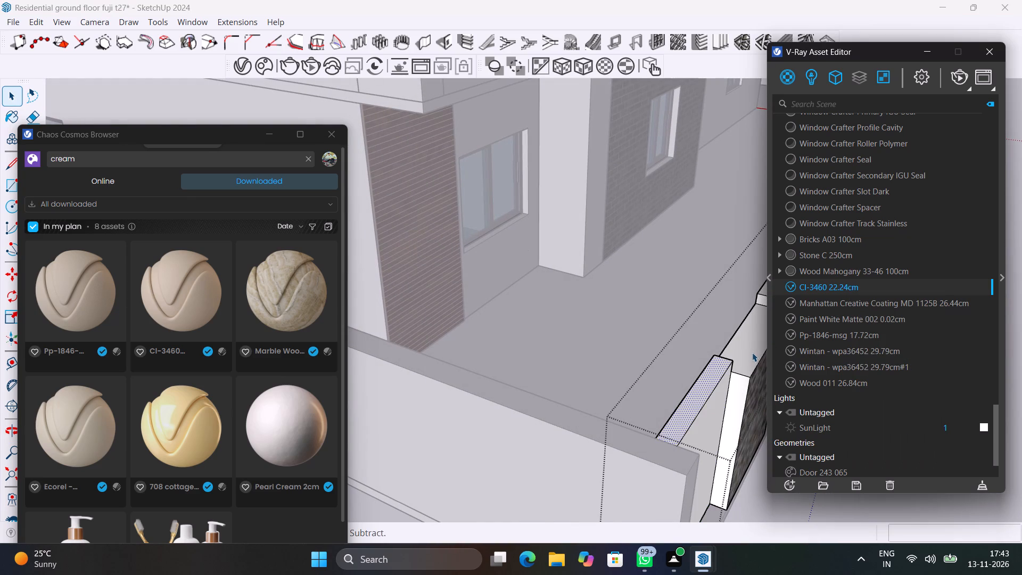
Exit the compound wall's editing and close the Chaos Cosmos Browser.
{"action": "scroll", "coordinate": [751, 351], "scroll_direction": "down", "scroll_amount": 6}
{"action": "middle_click_drag", "start_coordinate": [728, 396], "coordinate": [547, 312]}
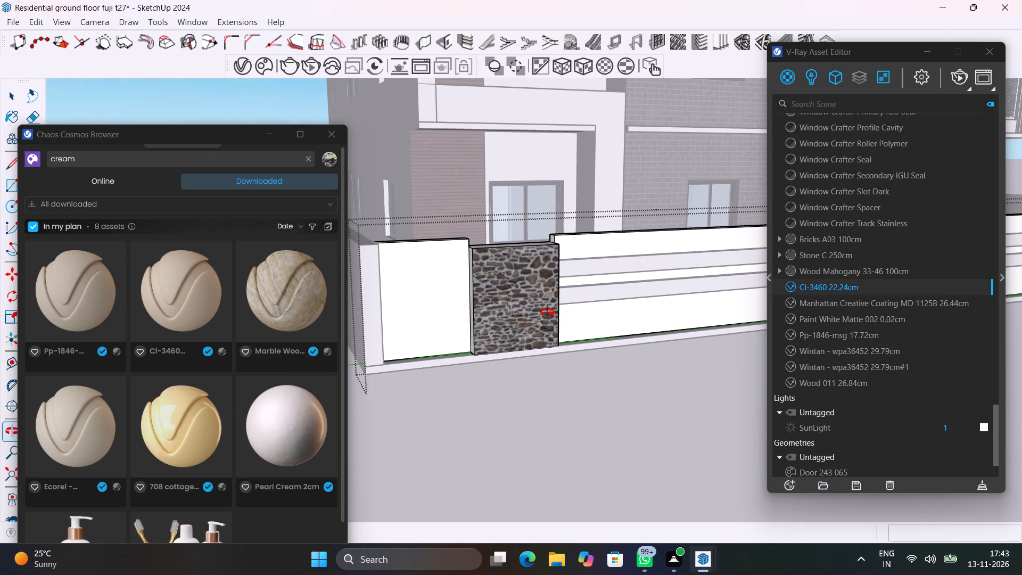
{"action": "middle_click_drag", "start_coordinate": [547, 312], "coordinate": [583, 314]}
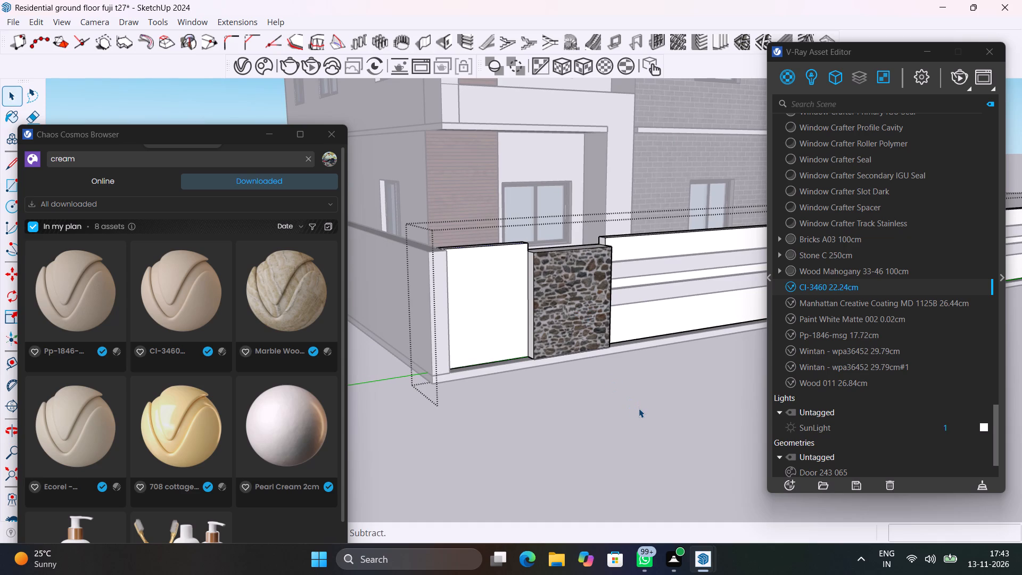
{"action": "key", "text": "space"}
{"action": "left_click", "coordinate": [639, 408]}
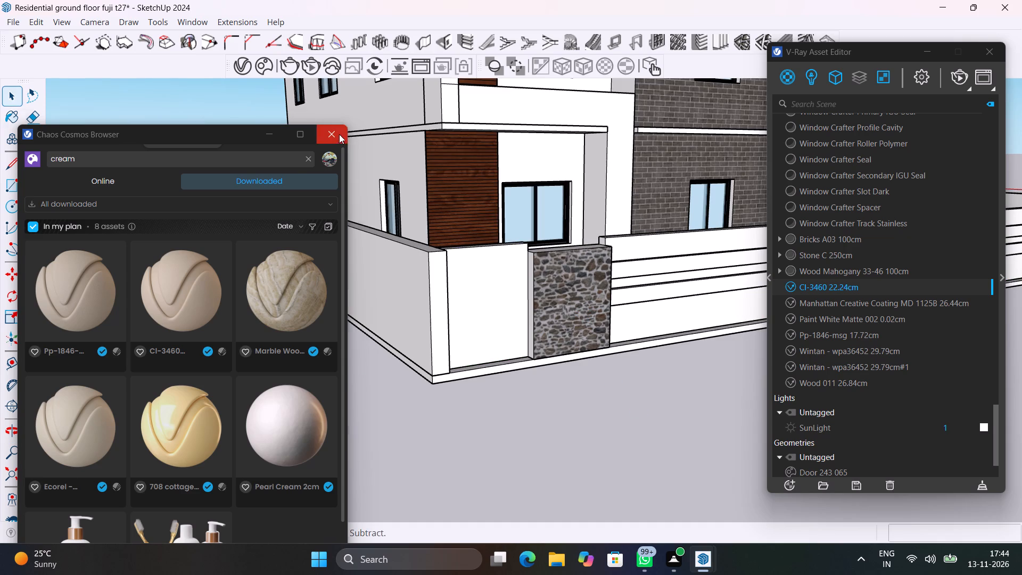
{"action": "left_click", "coordinate": [339, 134]}
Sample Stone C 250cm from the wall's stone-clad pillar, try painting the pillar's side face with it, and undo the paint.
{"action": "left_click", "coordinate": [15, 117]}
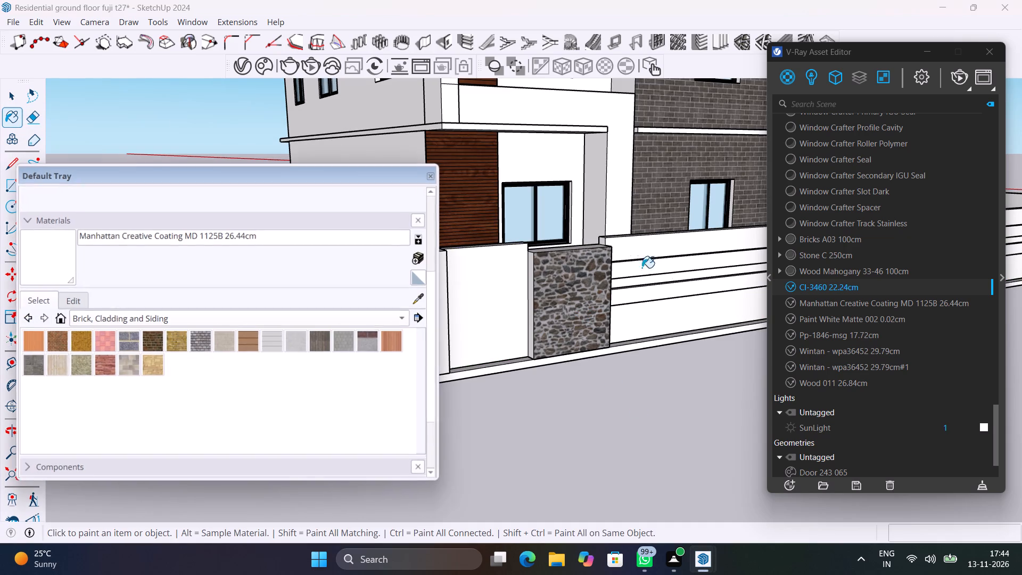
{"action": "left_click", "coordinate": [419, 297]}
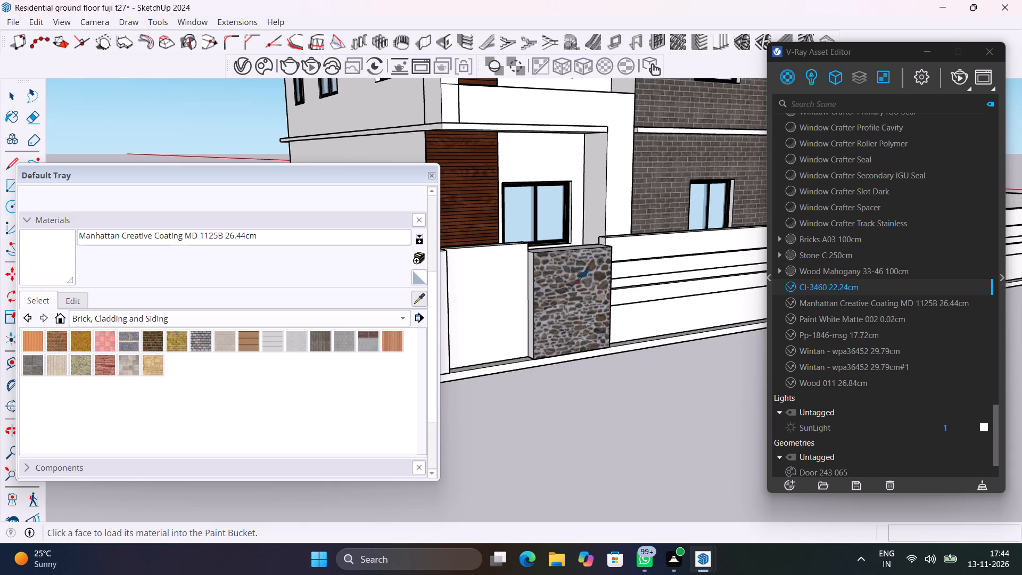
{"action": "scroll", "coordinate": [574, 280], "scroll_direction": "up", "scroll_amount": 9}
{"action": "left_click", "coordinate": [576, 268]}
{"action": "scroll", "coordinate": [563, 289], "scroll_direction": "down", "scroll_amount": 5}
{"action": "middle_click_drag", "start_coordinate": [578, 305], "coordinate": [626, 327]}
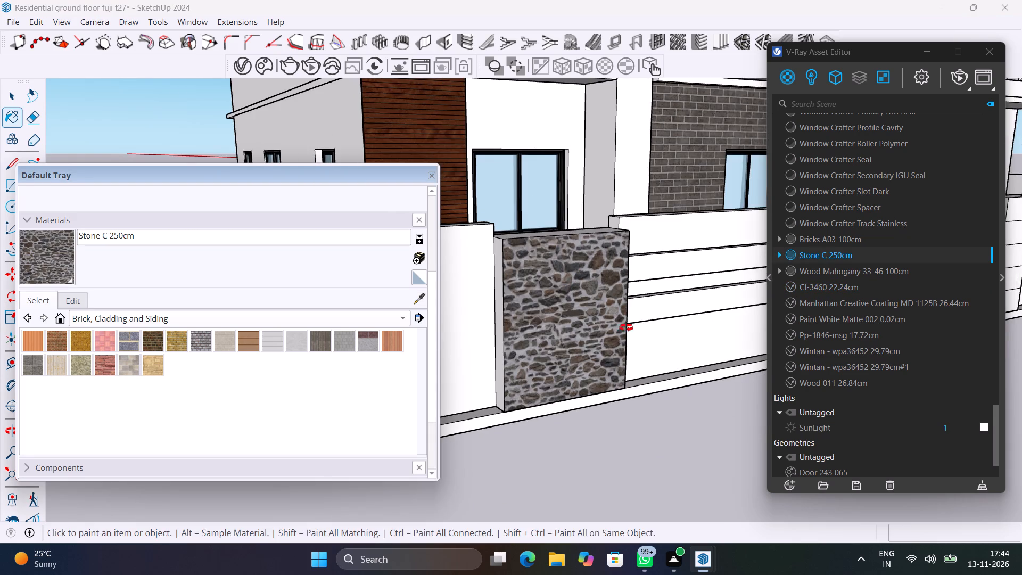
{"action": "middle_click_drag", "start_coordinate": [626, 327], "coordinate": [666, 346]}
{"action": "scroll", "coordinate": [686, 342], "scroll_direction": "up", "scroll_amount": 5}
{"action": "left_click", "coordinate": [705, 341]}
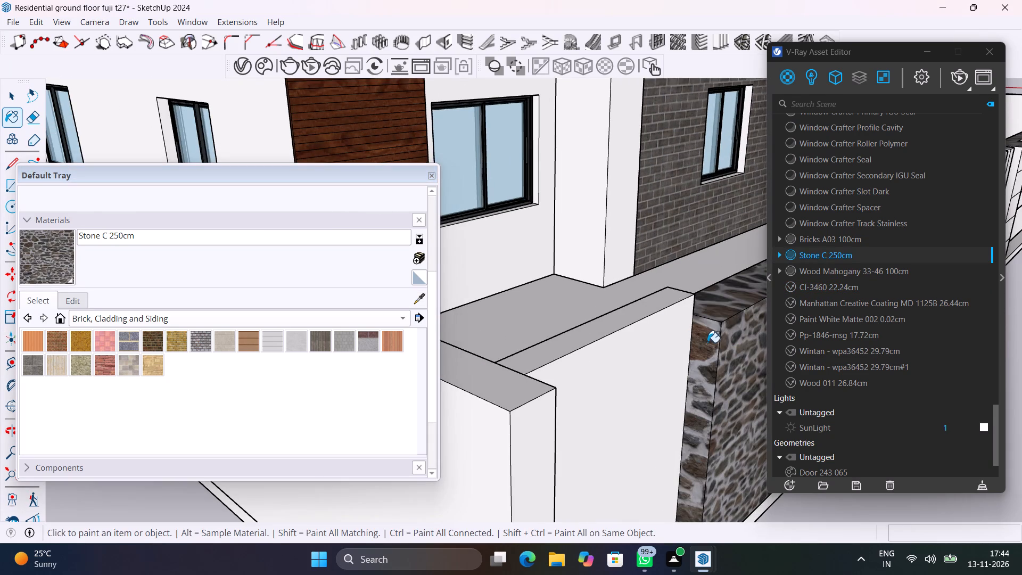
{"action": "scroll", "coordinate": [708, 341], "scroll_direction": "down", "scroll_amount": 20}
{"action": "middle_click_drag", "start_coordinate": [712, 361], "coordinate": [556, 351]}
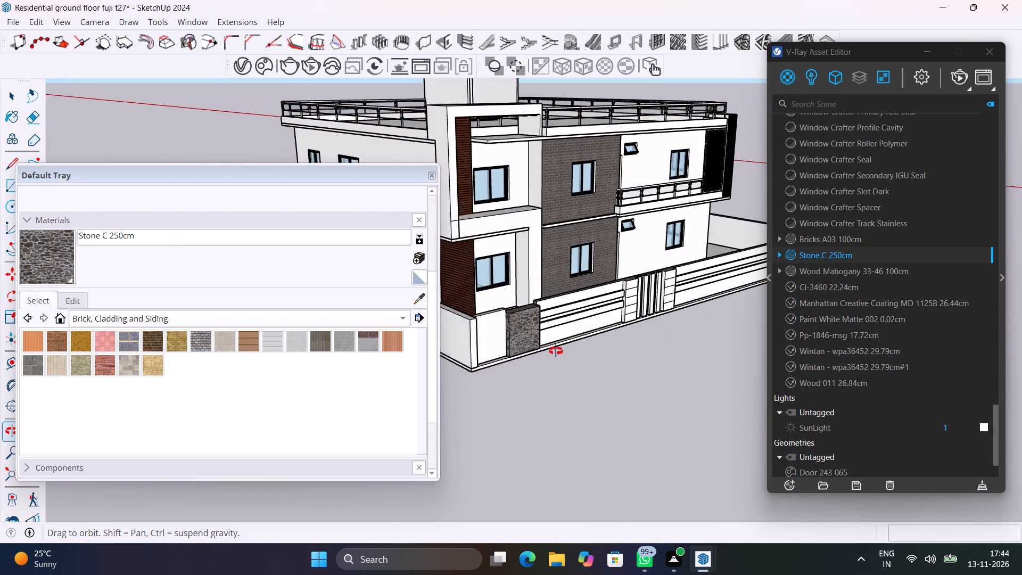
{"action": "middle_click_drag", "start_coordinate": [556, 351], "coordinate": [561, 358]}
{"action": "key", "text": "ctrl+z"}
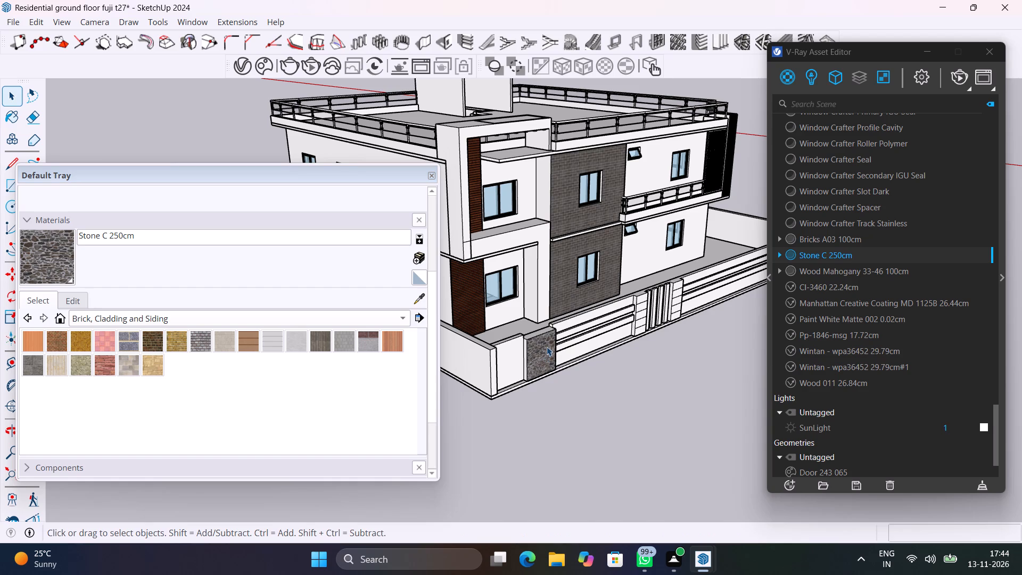
Sample Stone C 250cm from the compound wall's stone-clad pillar and paint the pillar's top face and the side face towards the corner.
{"action": "double_click", "coordinate": [547, 345]}
{"action": "double_click", "coordinate": [547, 344]}
{"action": "scroll", "coordinate": [547, 345], "scroll_direction": "up", "scroll_amount": 8}
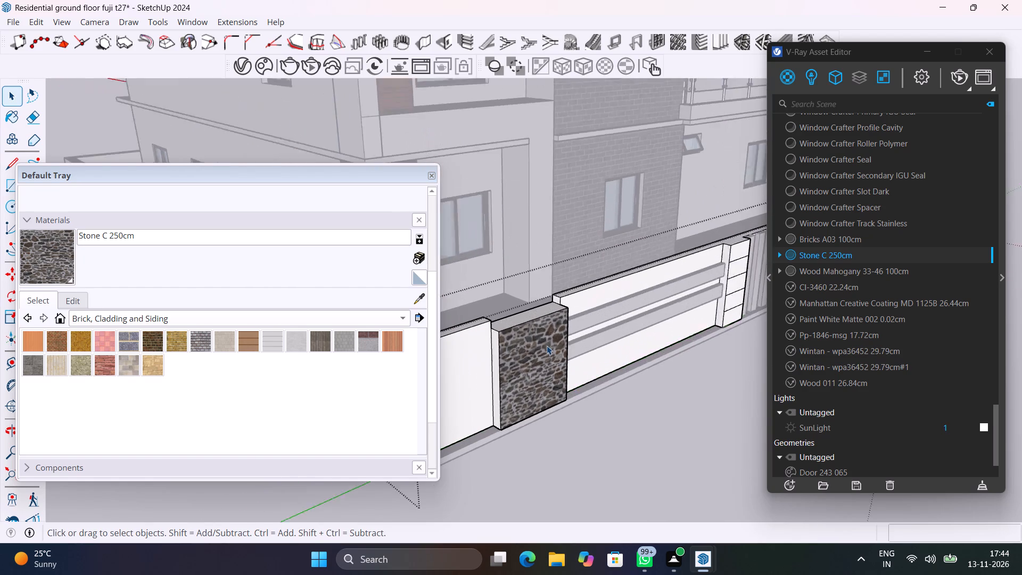
{"action": "scroll", "coordinate": [547, 346], "scroll_direction": "up", "scroll_amount": 2}
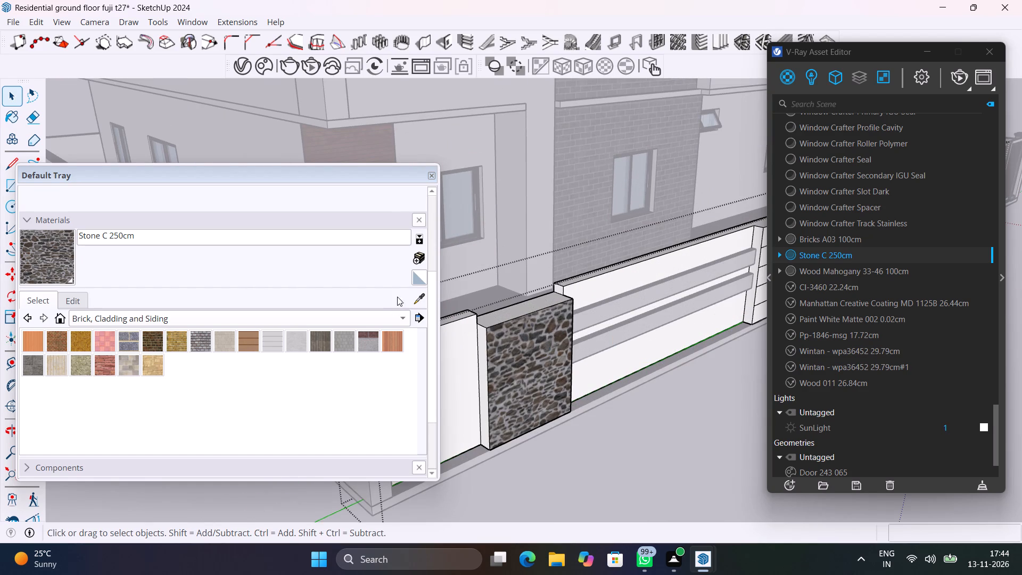
{"action": "left_click", "coordinate": [422, 300]}
{"action": "left_click", "coordinate": [551, 347]}
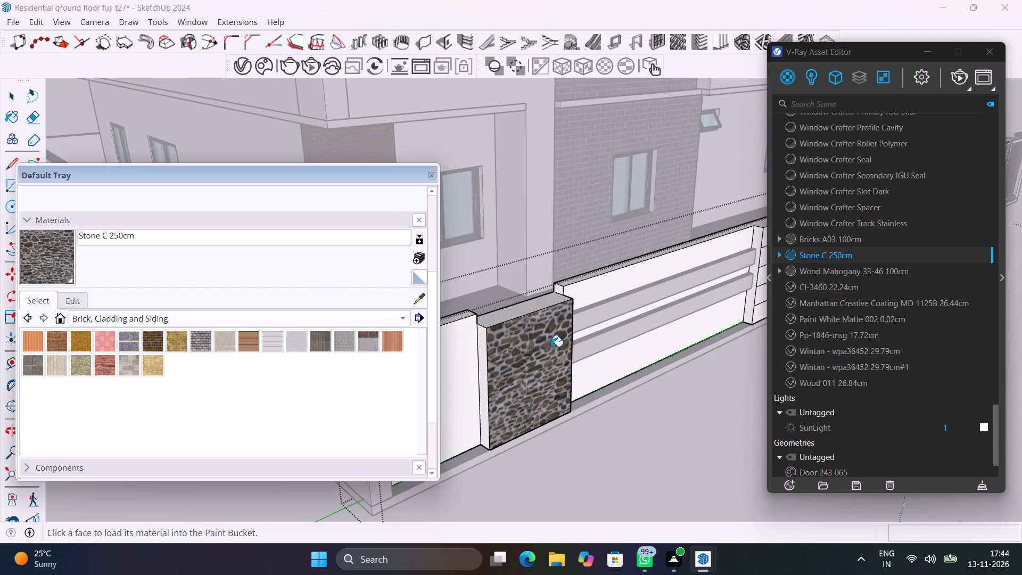
{"action": "left_click", "coordinate": [528, 312]}
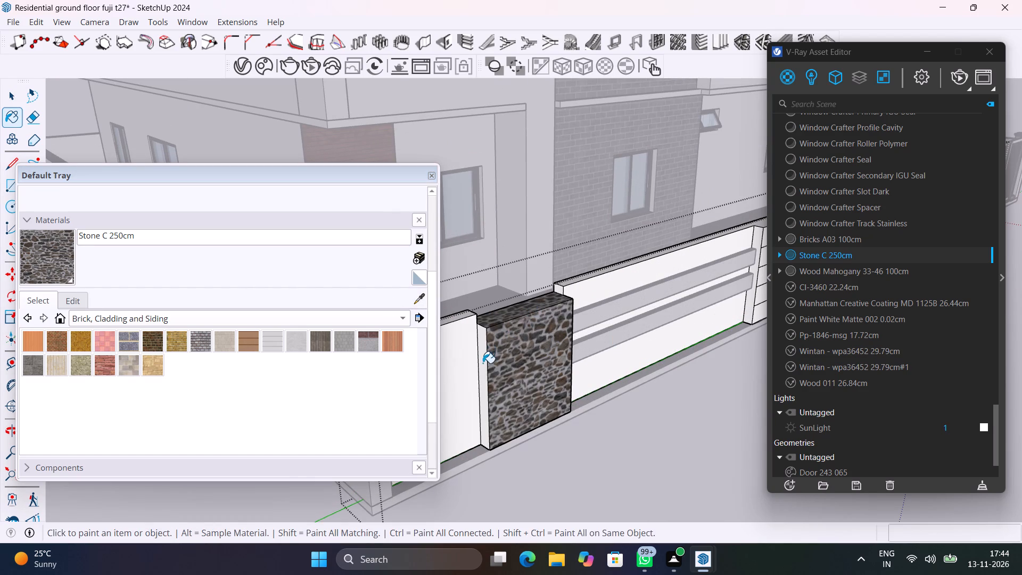
{"action": "left_click", "coordinate": [483, 363]}
Paint the pillar's side face towards the striped wall panel with Stone C 250cm and exit the wall's editing.
{"action": "middle_click_drag", "start_coordinate": [563, 363], "coordinate": [565, 380]}
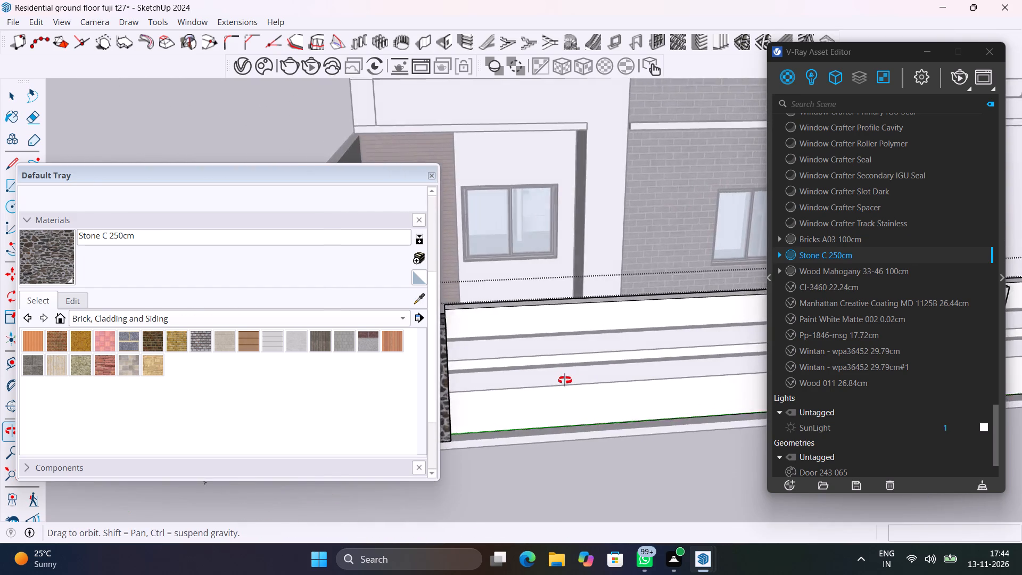
{"action": "middle_click_drag", "start_coordinate": [565, 380], "coordinate": [732, 384]}
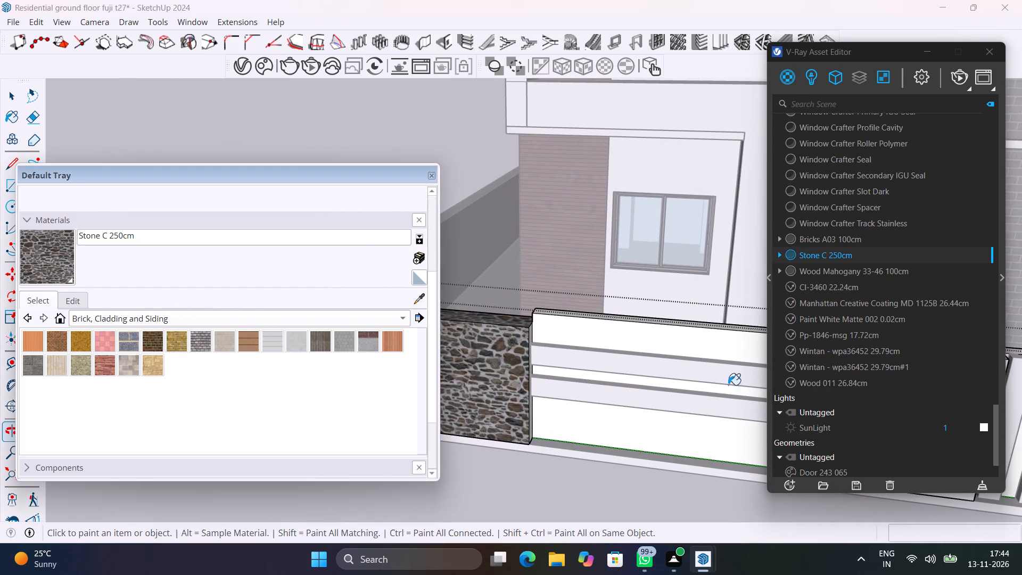
{"action": "scroll", "coordinate": [527, 334], "scroll_direction": "up", "scroll_amount": 15}
{"action": "left_click", "coordinate": [538, 325]}
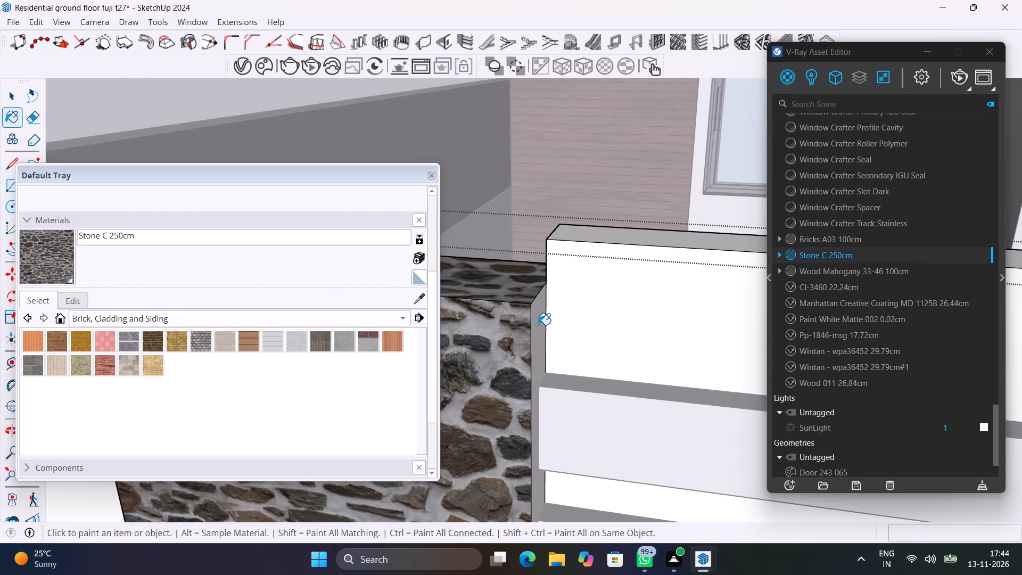
{"action": "scroll", "coordinate": [538, 325], "scroll_direction": "down", "scroll_amount": 16}
{"action": "middle_click_drag", "start_coordinate": [507, 351], "coordinate": [594, 425]}
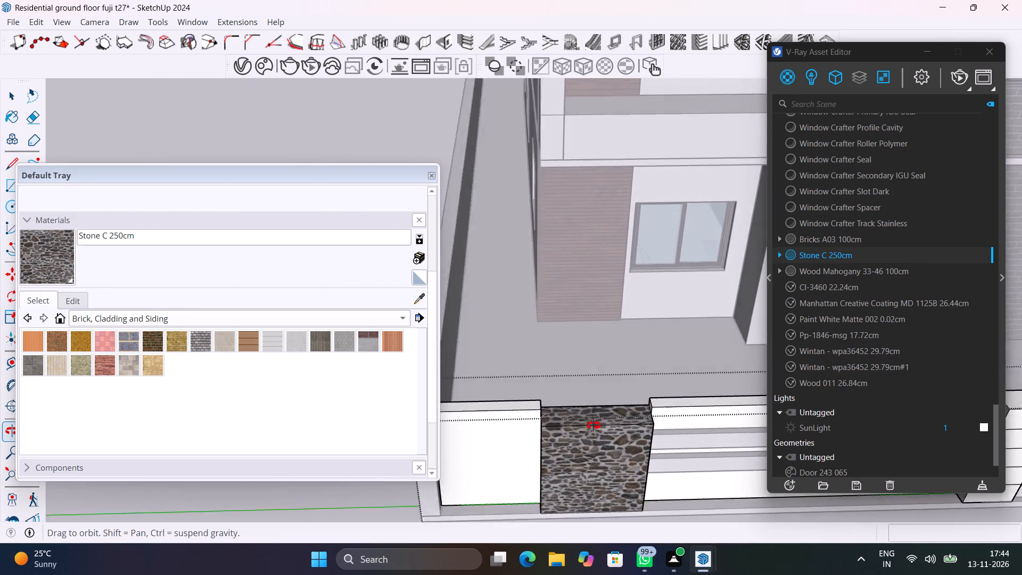
{"action": "middle_click_drag", "start_coordinate": [594, 425], "coordinate": [618, 375]}
{"action": "scroll", "coordinate": [618, 375], "scroll_direction": "down", "scroll_amount": 7}
{"action": "key", "text": "space"}
{"action": "left_click", "coordinate": [675, 446]}
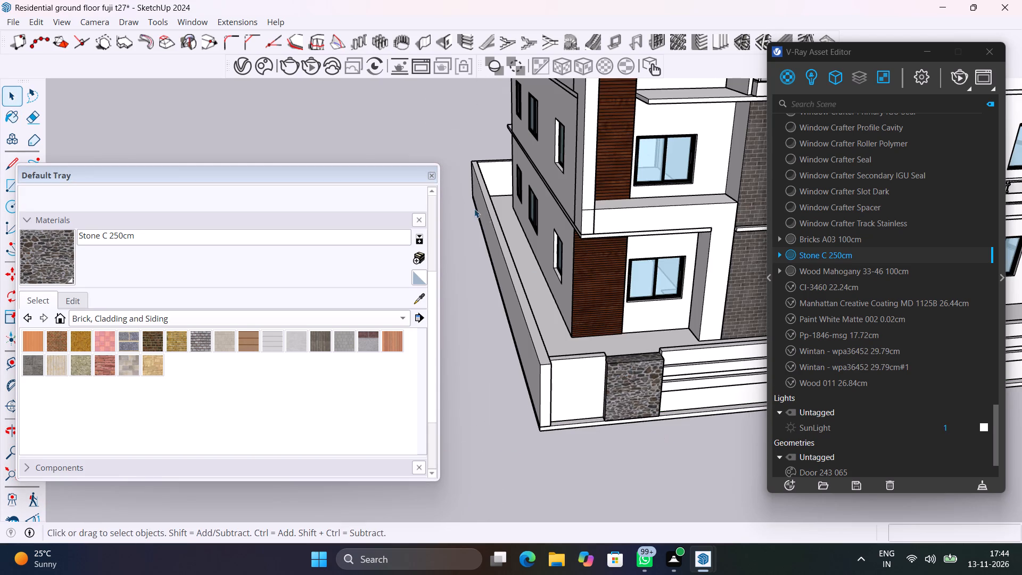
Close the Default Tray and save the model.
{"action": "left_click", "coordinate": [431, 174]}
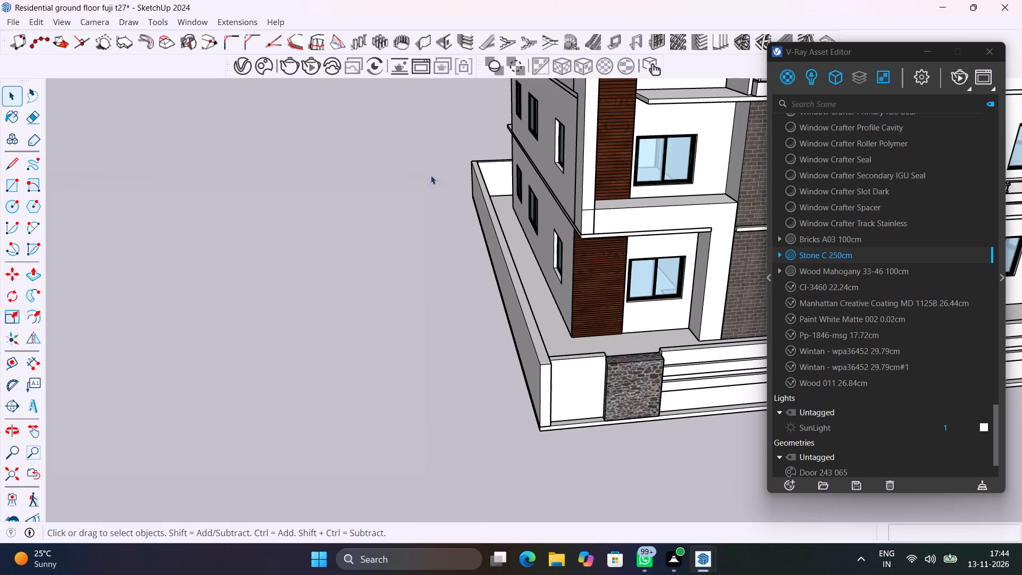
{"action": "scroll", "coordinate": [480, 351], "scroll_direction": "down", "scroll_amount": 9}
{"action": "middle_click_drag", "start_coordinate": [565, 362], "coordinate": [425, 335], "text": "shift"}
{"action": "key", "text": "ctrl+s"}
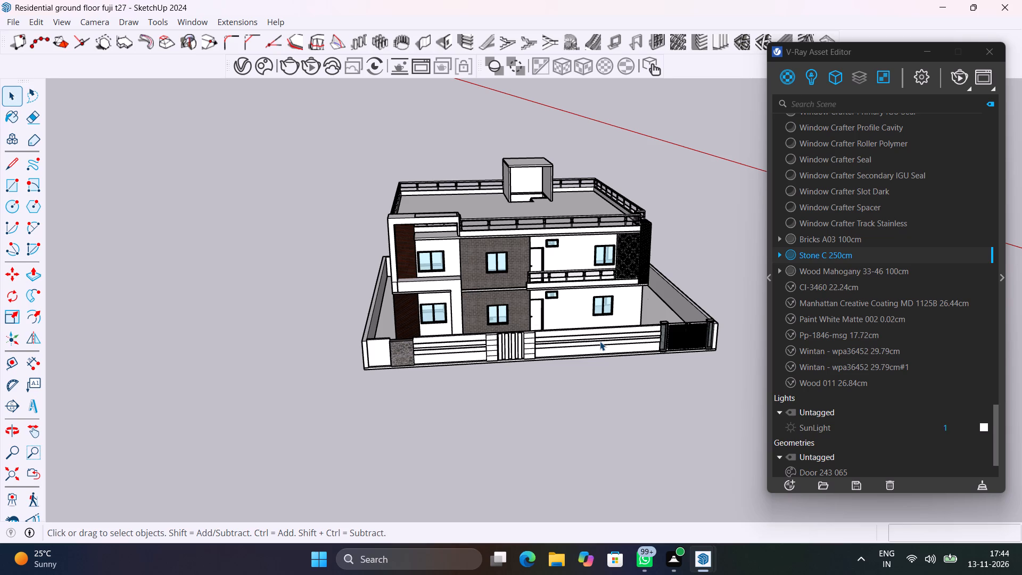
Close the V-Ray Asset Editor and save the model with the house's front elevation framed.
{"action": "left_click", "coordinate": [987, 53]}
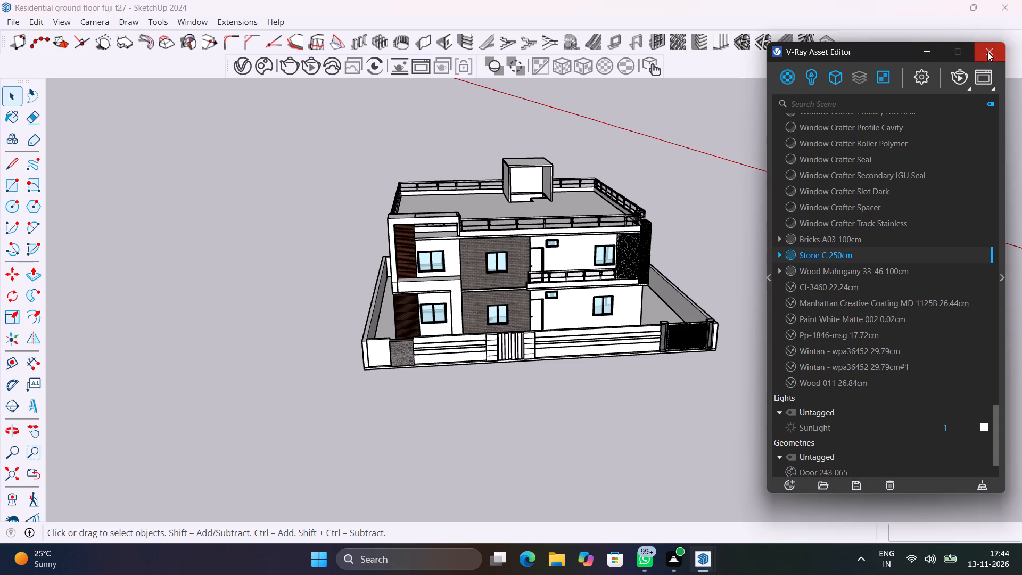
{"action": "scroll", "coordinate": [541, 372], "scroll_direction": "up", "scroll_amount": 4}
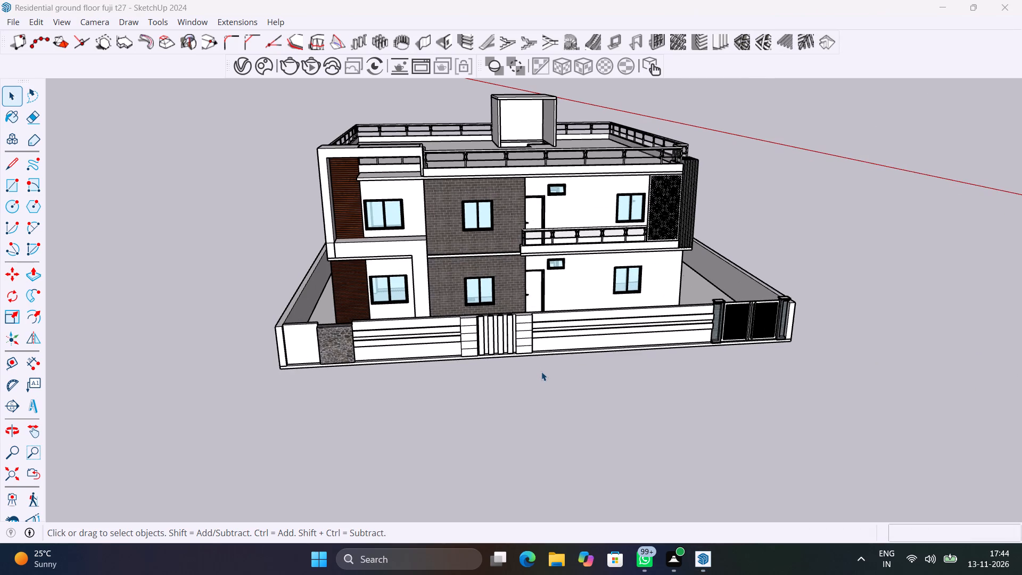
{"action": "middle_click_drag", "start_coordinate": [541, 371], "coordinate": [499, 392]}
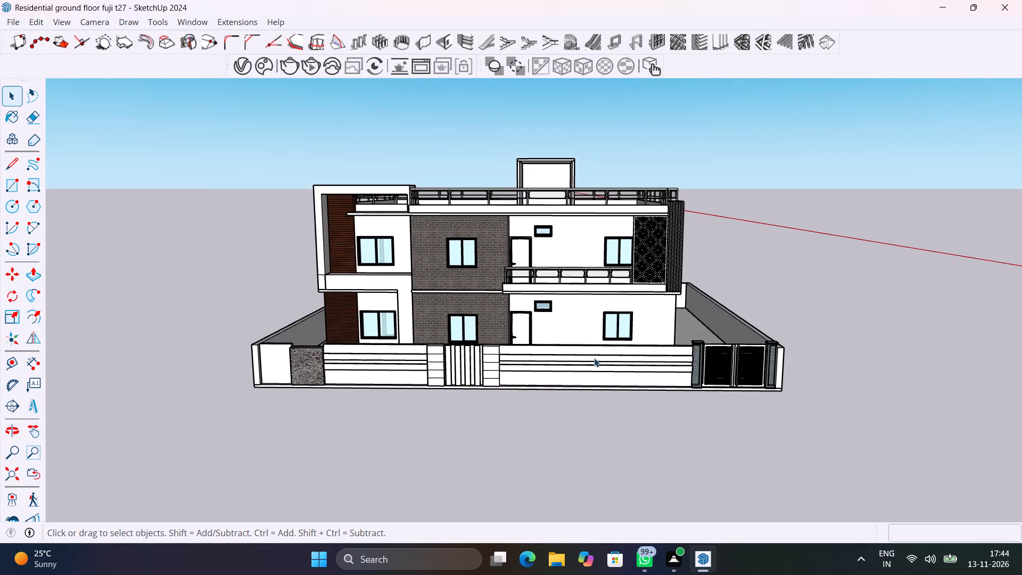
{"action": "scroll", "coordinate": [594, 357], "scroll_direction": "up", "scroll_amount": 3}
{"action": "middle_click_drag", "start_coordinate": [586, 355], "coordinate": [614, 401], "text": "shift"}
{"action": "key", "text": "ctrl+s"}
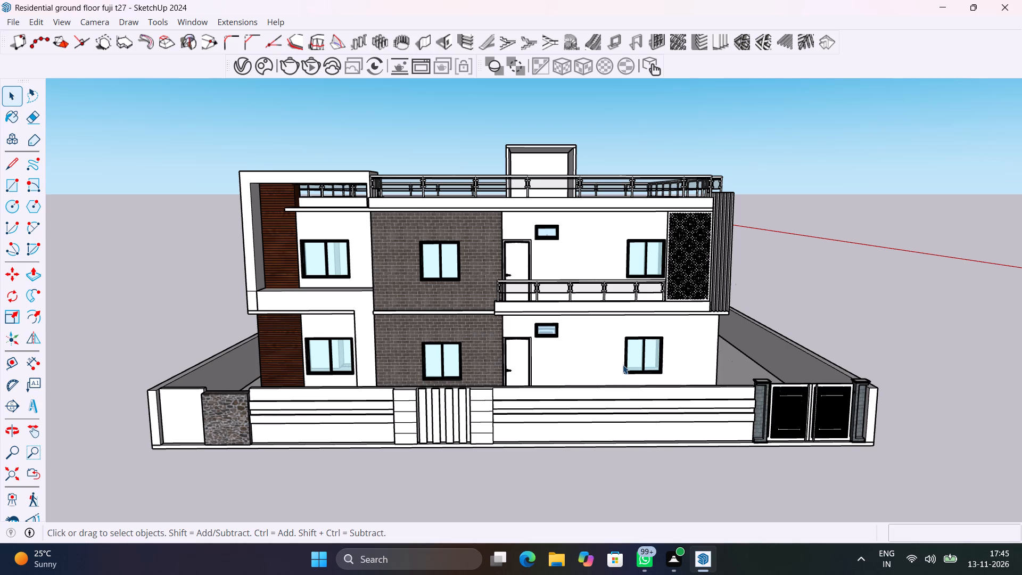
Render the house's front elevation in V-Ray.
{"action": "left_click", "coordinate": [455, 261]}
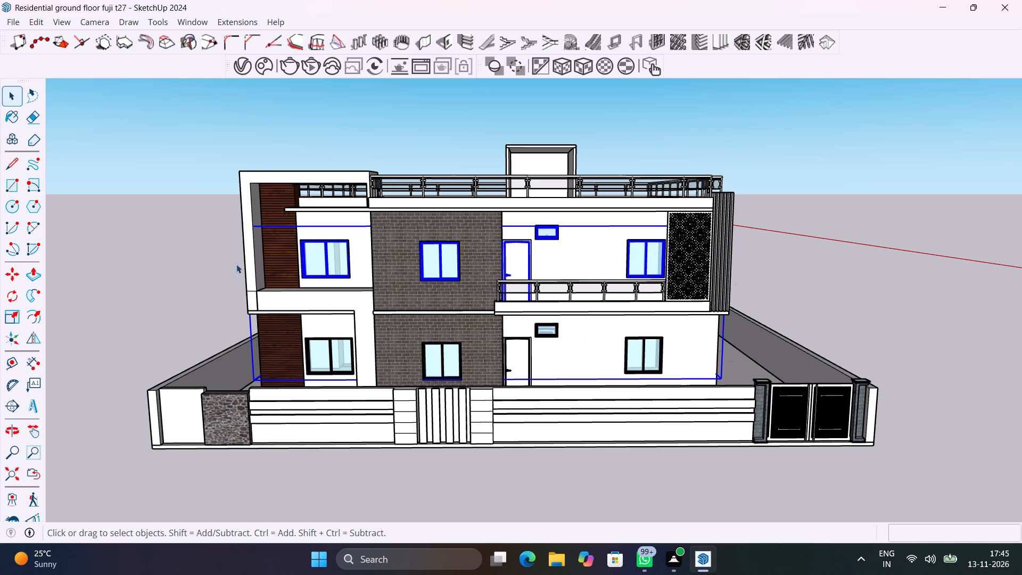
{"action": "left_click", "coordinate": [163, 233]}
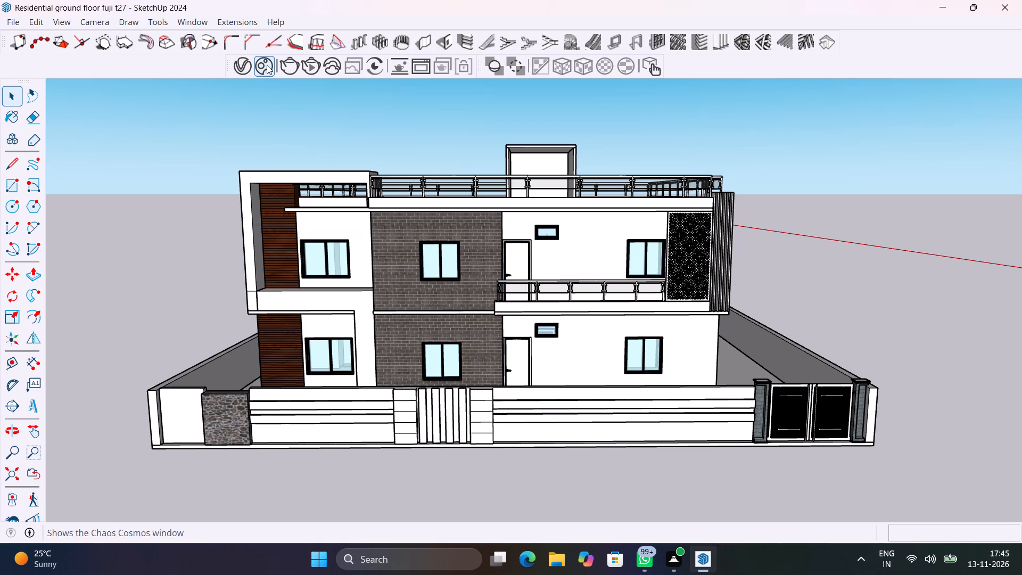
{"action": "double_click", "coordinate": [286, 69]}
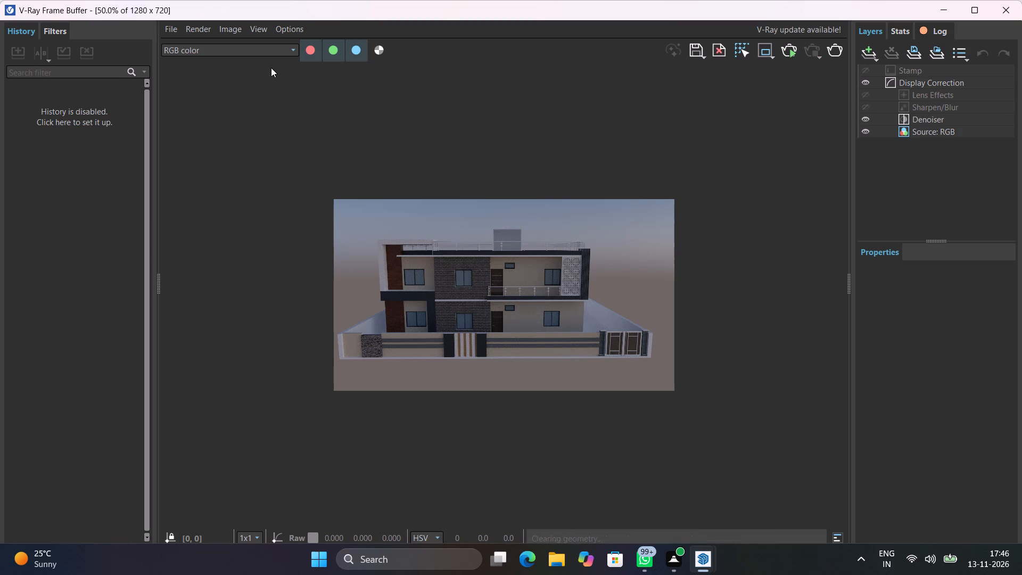
Examine the rendered front elevation in the V-Ray Frame Buffer, checking the facade and compound wall materials.
{"action": "scroll", "coordinate": [430, 232], "scroll_direction": "up", "scroll_amount": 1}
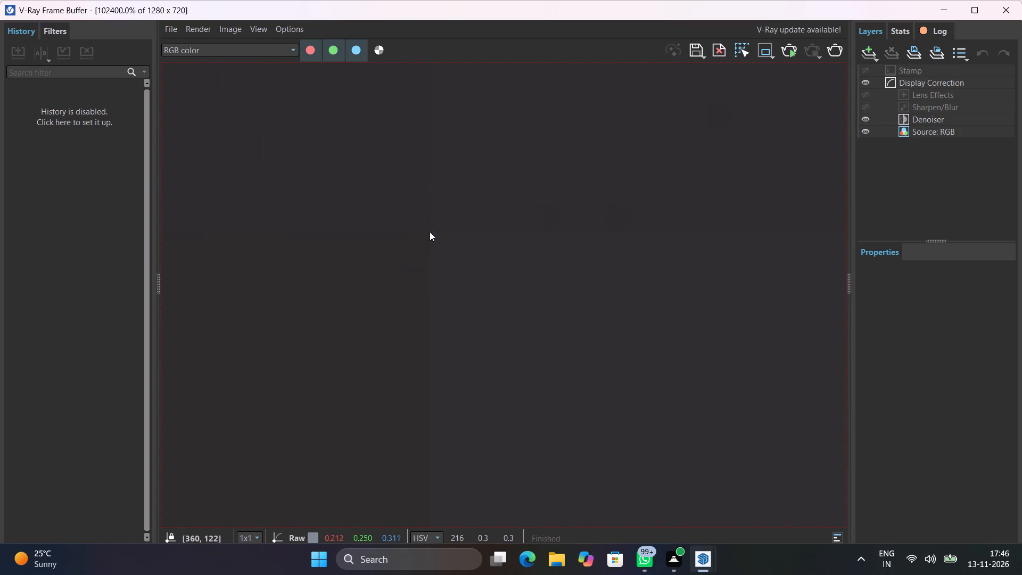
{"action": "scroll", "coordinate": [430, 232], "scroll_direction": "down", "scroll_amount": 1, "text": "ctrl"}
{"action": "scroll", "coordinate": [430, 232], "scroll_direction": "down", "scroll_amount": 2}
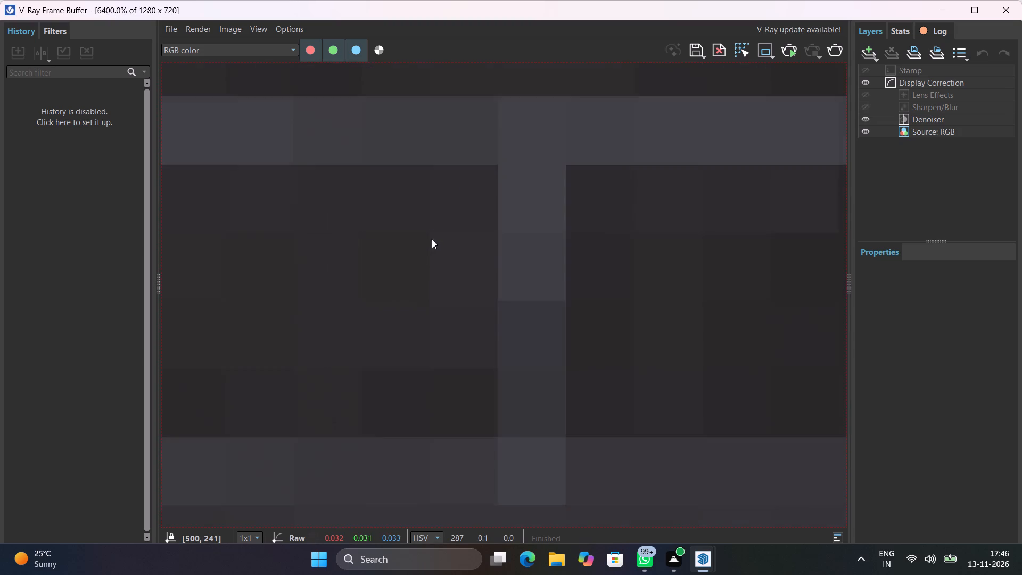
{"action": "scroll", "coordinate": [432, 239], "scroll_direction": "down", "scroll_amount": 11}
{"action": "scroll", "coordinate": [449, 304], "scroll_direction": "up", "scroll_amount": 3}
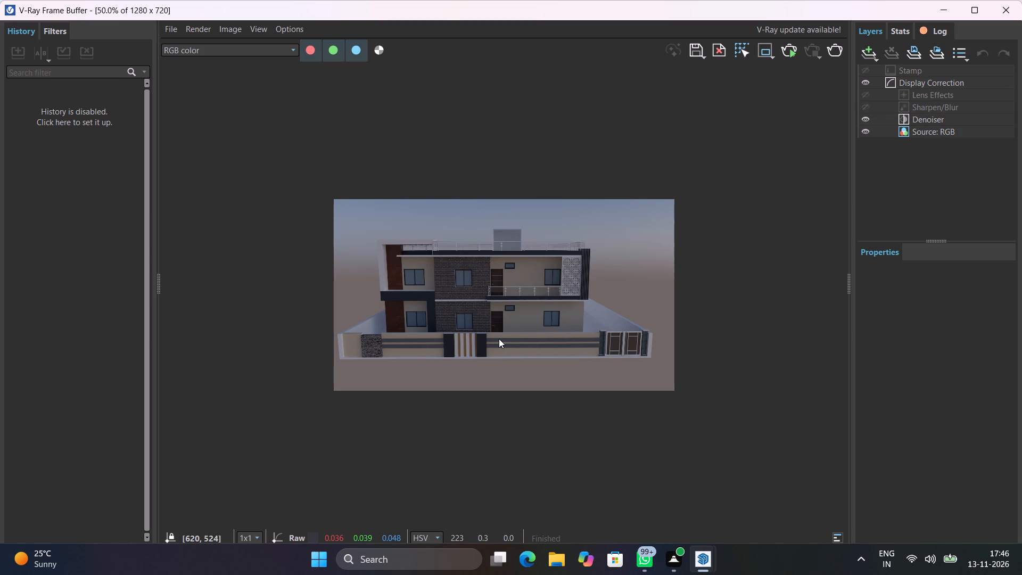
{"action": "scroll", "coordinate": [499, 339], "scroll_direction": "up", "scroll_amount": 4}
{"action": "scroll", "coordinate": [499, 339], "scroll_direction": "down", "scroll_amount": 3}
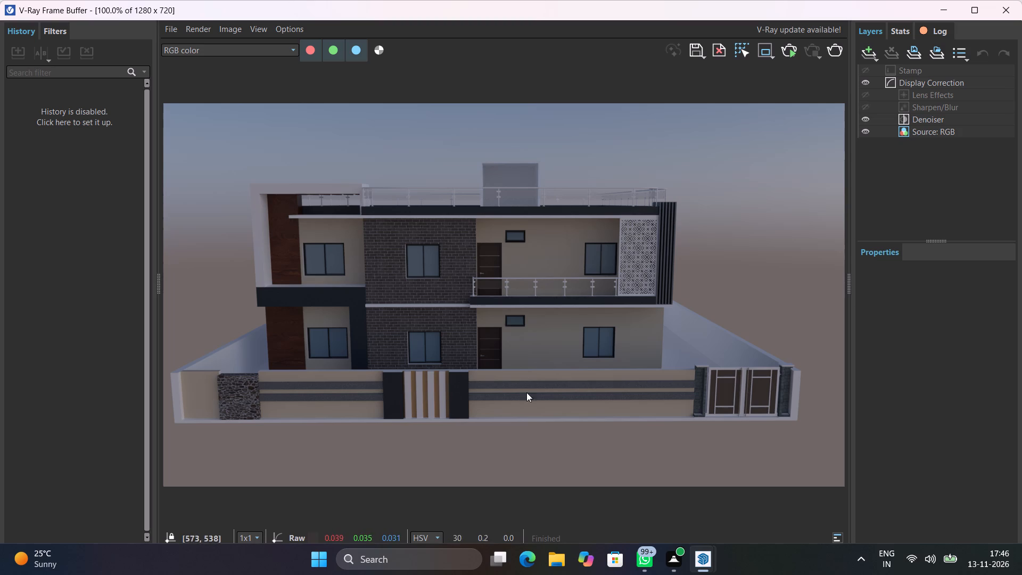
{"action": "middle_click_drag", "start_coordinate": [351, 412], "coordinate": [415, 397]}
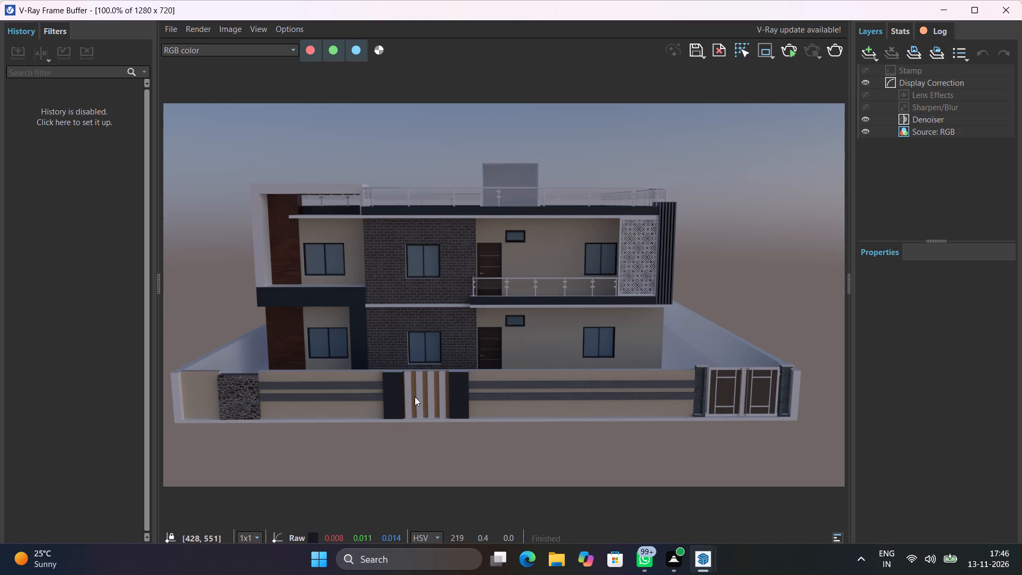
{"action": "middle_click_drag", "start_coordinate": [415, 397], "coordinate": [469, 397]}
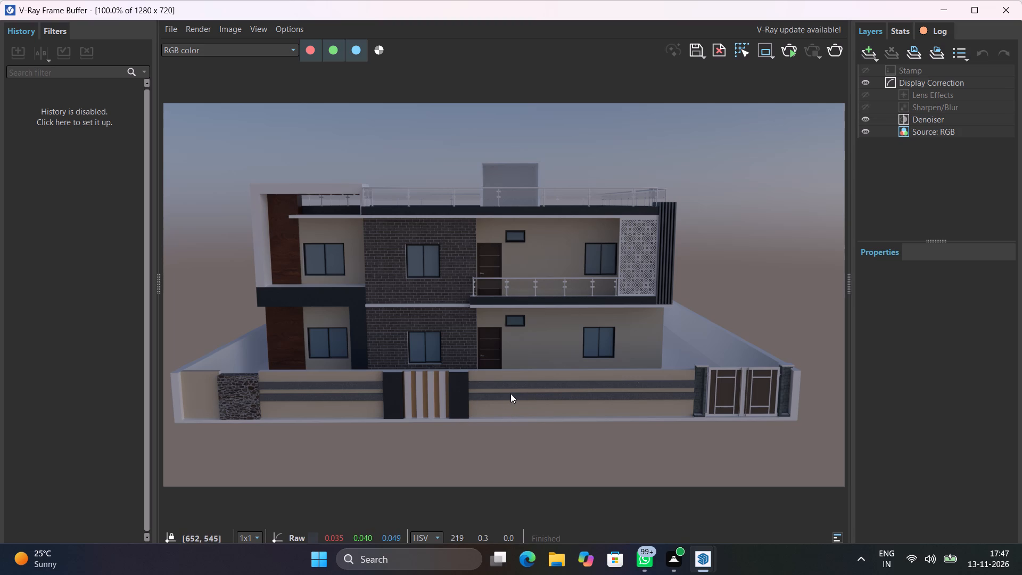
Start an interactive V-Ray render and close the Frame Buffer.
{"action": "left_click", "coordinate": [797, 55]}
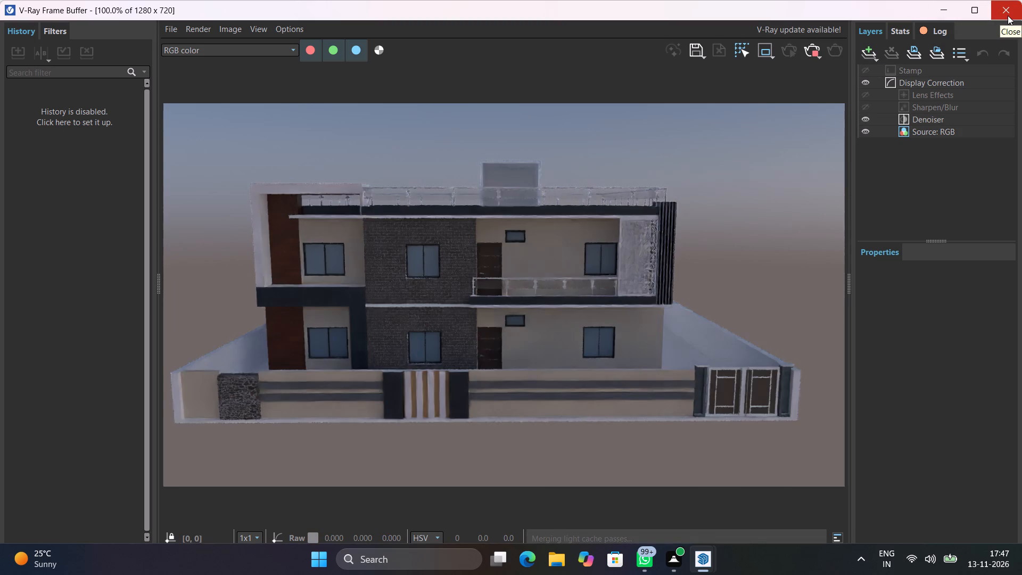
{"action": "left_click", "coordinate": [1008, 15]}
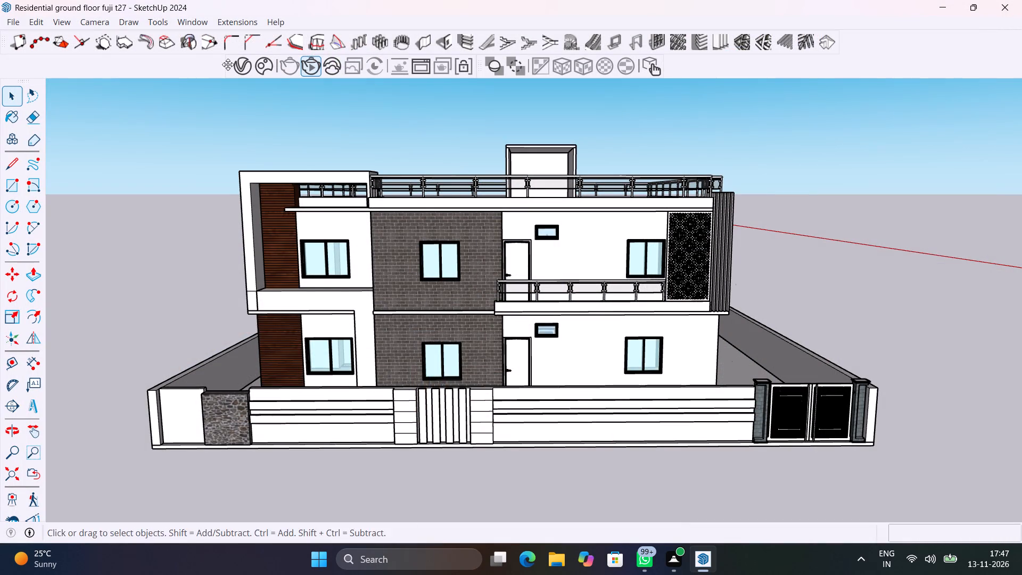
Apply Pp-1846-msg 17.72cm to the compound's long side wall at the corner near the stone-clad pillar, using the V-Ray Asset Editor.
{"action": "left_click", "coordinate": [264, 64]}
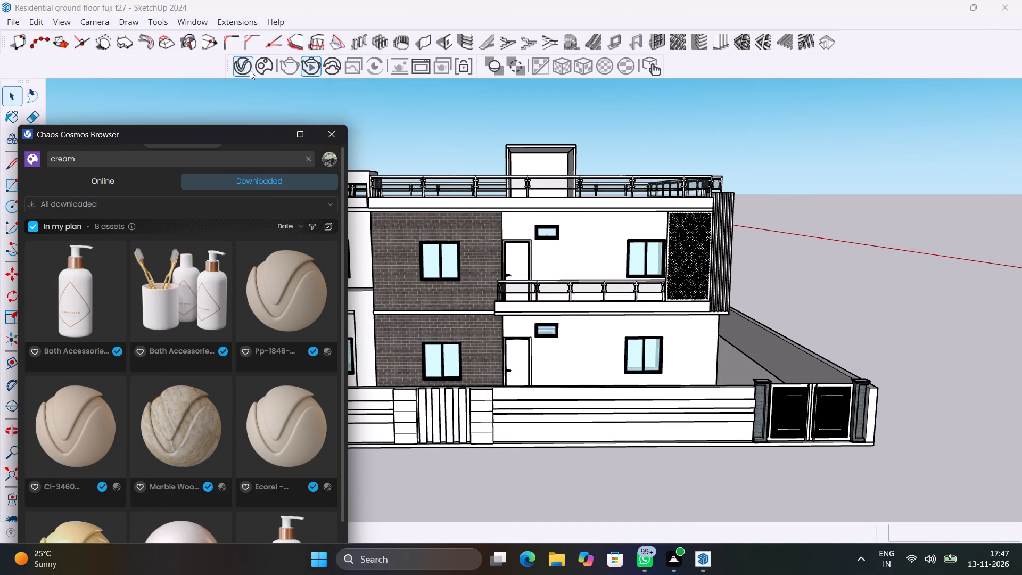
{"action": "left_click", "coordinate": [245, 60]}
{"action": "left_click", "coordinate": [332, 133]}
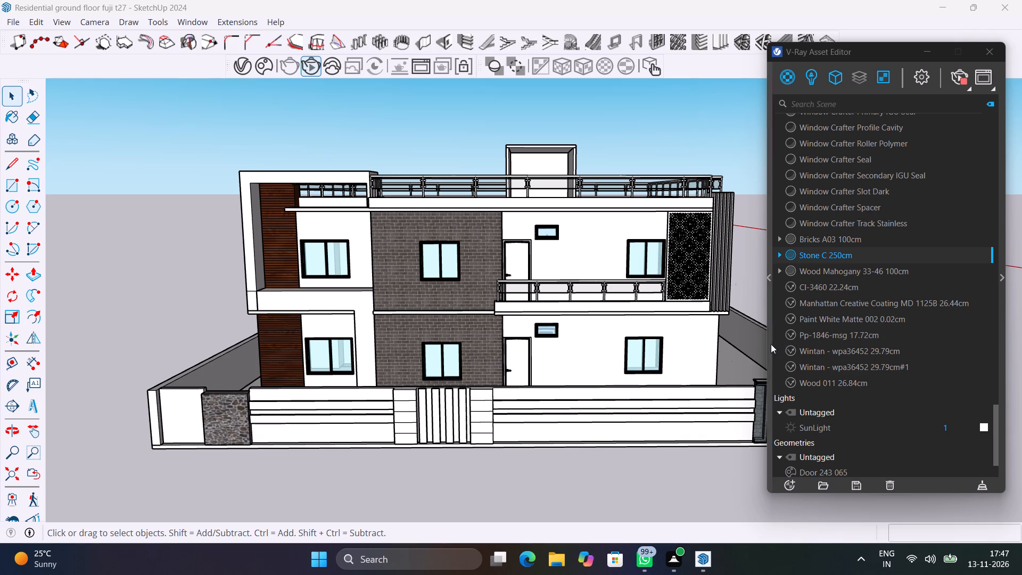
{"action": "scroll", "coordinate": [152, 421], "scroll_direction": "up", "scroll_amount": 4}
{"action": "middle_click_drag", "start_coordinate": [152, 420], "coordinate": [186, 423]}
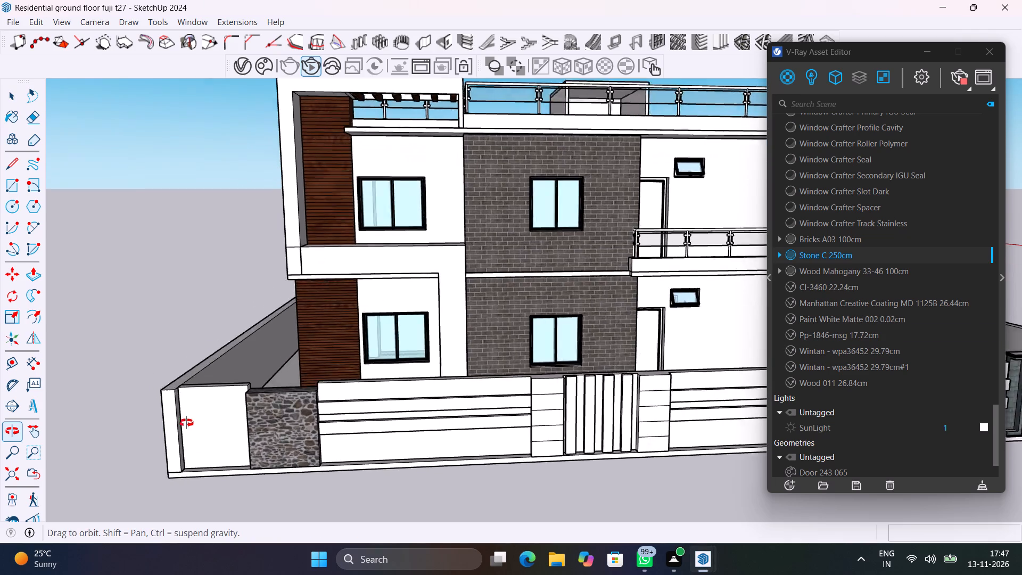
{"action": "middle_click_drag", "start_coordinate": [186, 423], "coordinate": [319, 399]}
{"action": "scroll", "coordinate": [319, 399], "scroll_direction": "up", "scroll_amount": 1}
{"action": "left_click", "coordinate": [353, 406]}
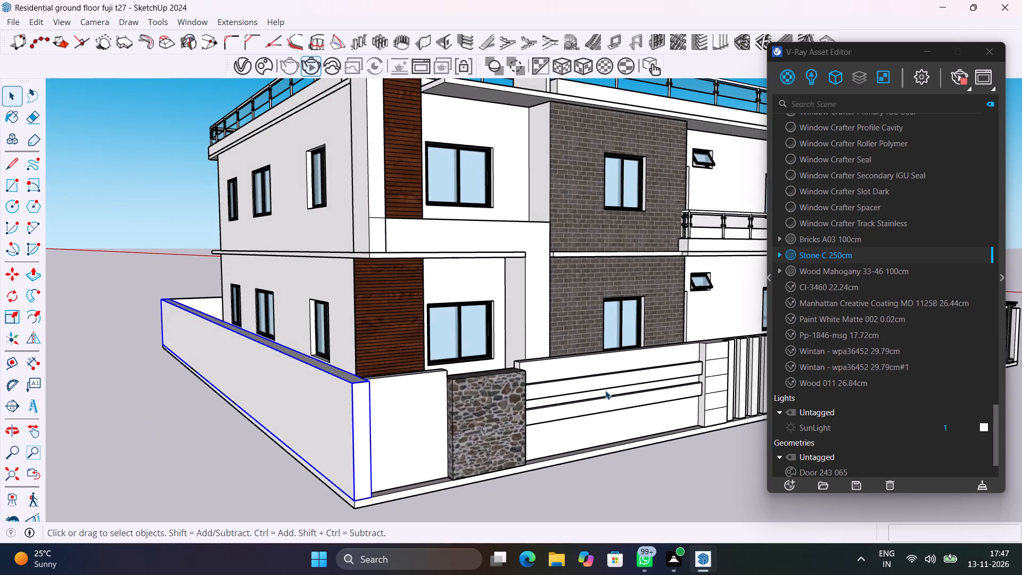
{"action": "left_click", "coordinate": [831, 332]}
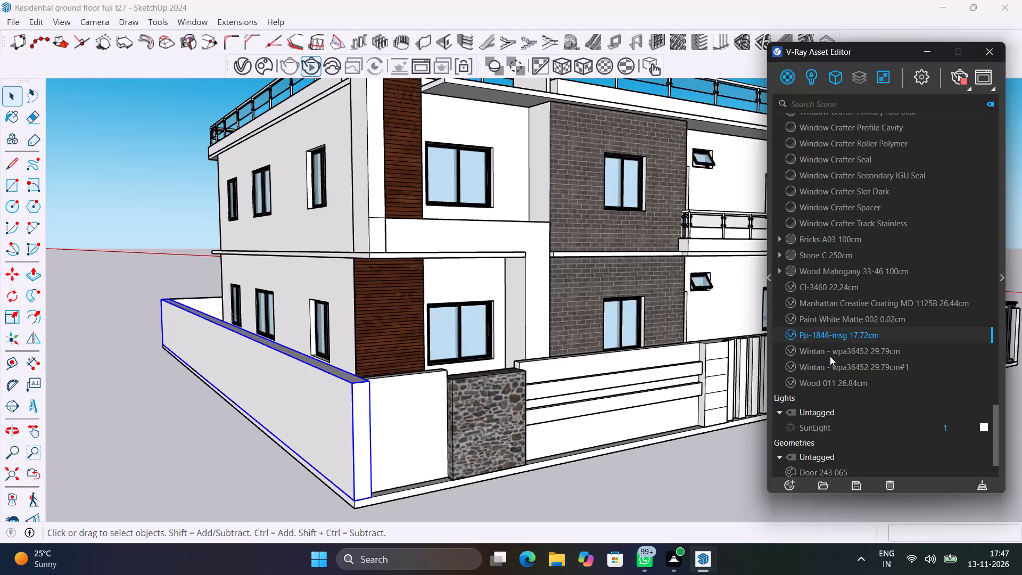
{"action": "right_click", "coordinate": [842, 332]}
{"action": "left_click", "coordinate": [885, 184]}
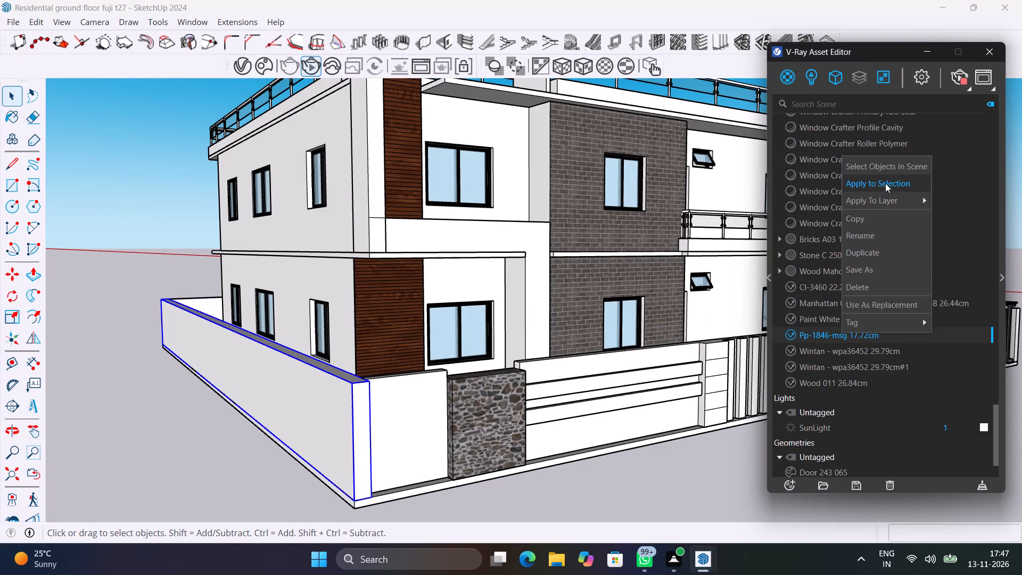
{"action": "left_click", "coordinate": [252, 439]}
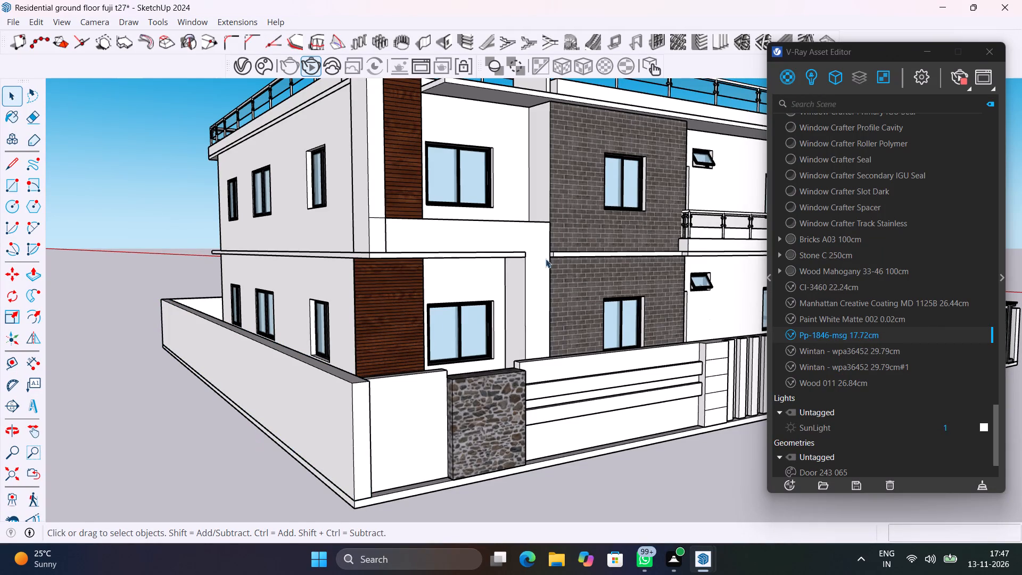
Restart the V-Ray render of the house's corner view, stop it and close the Frame Buffer.
{"action": "left_click", "coordinate": [956, 80]}
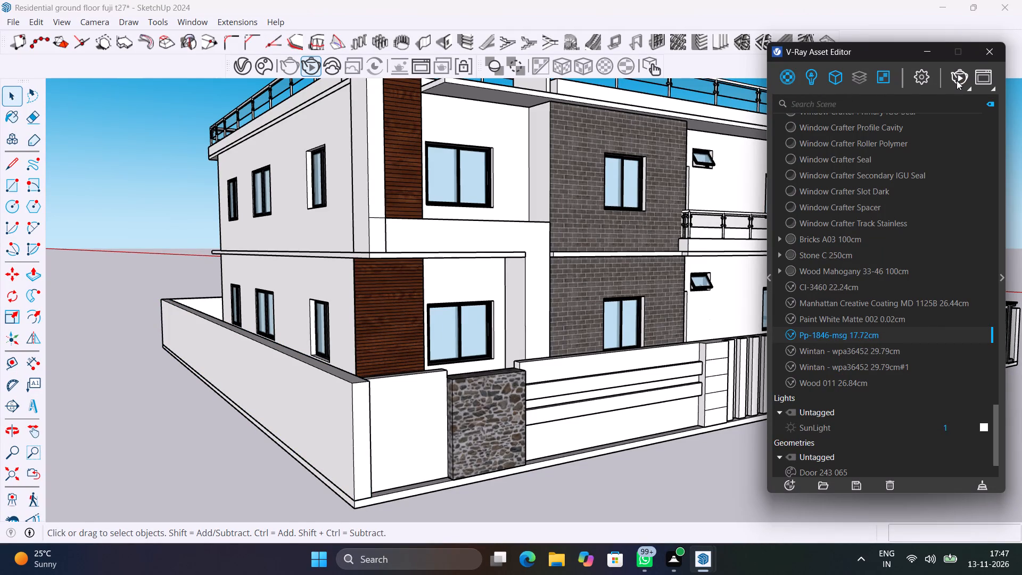
{"action": "left_click", "coordinate": [957, 80]}
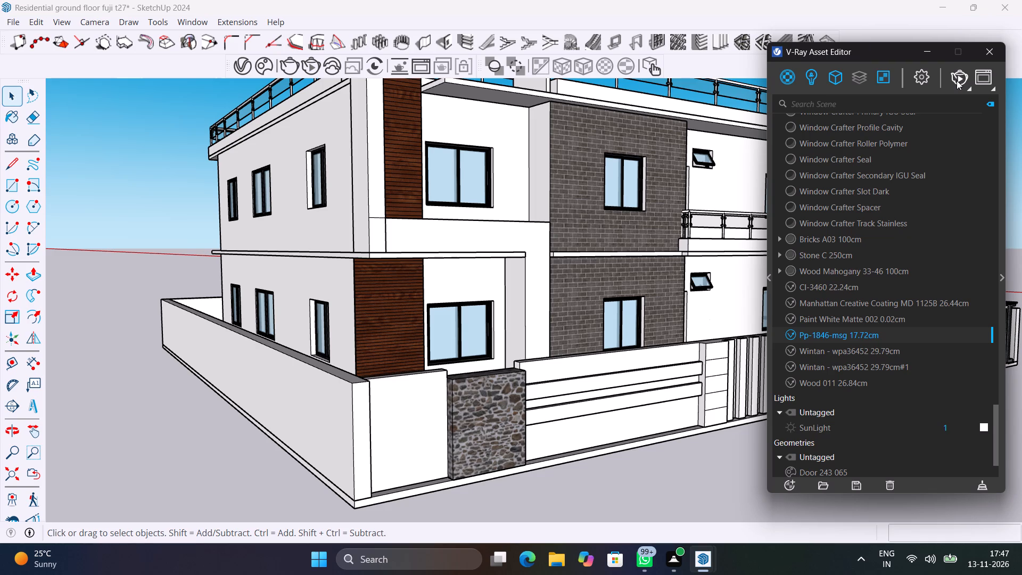
{"action": "left_click", "coordinate": [957, 80]}
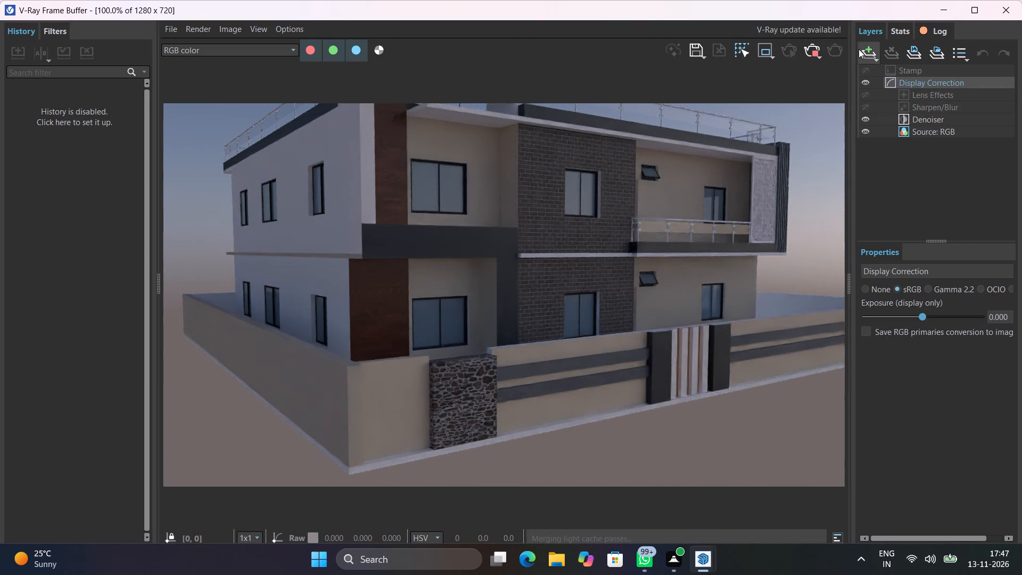
{"action": "left_click", "coordinate": [814, 49]}
{"action": "left_click", "coordinate": [1005, 9]}
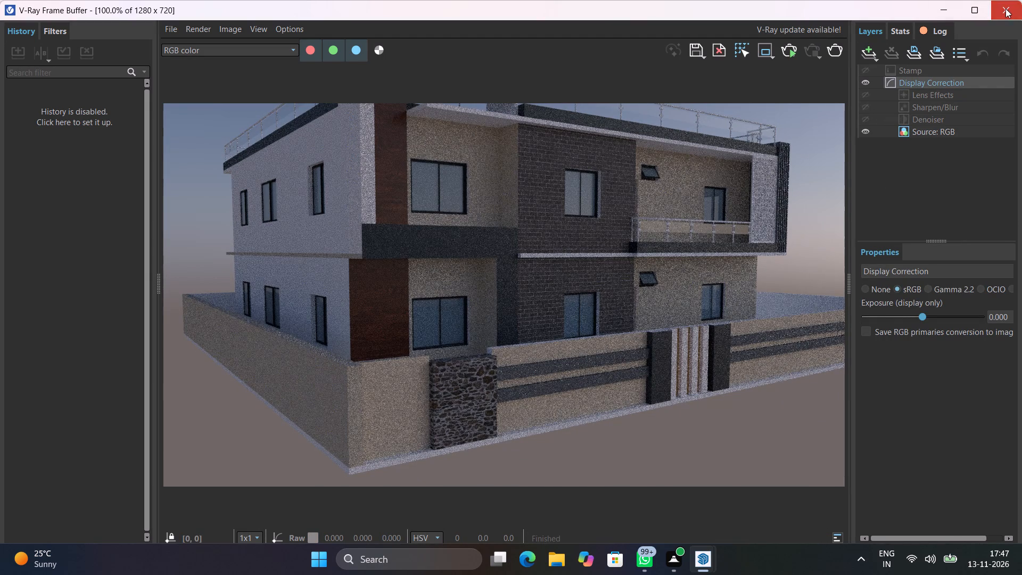
Apply Pp-1846-msg 17.72cm to the compound's side wall beside the main gate and to the rear compound wall's inner face.
{"action": "scroll", "coordinate": [658, 310], "scroll_direction": "down", "scroll_amount": 7}
{"action": "middle_click_drag", "start_coordinate": [657, 331], "coordinate": [481, 362]}
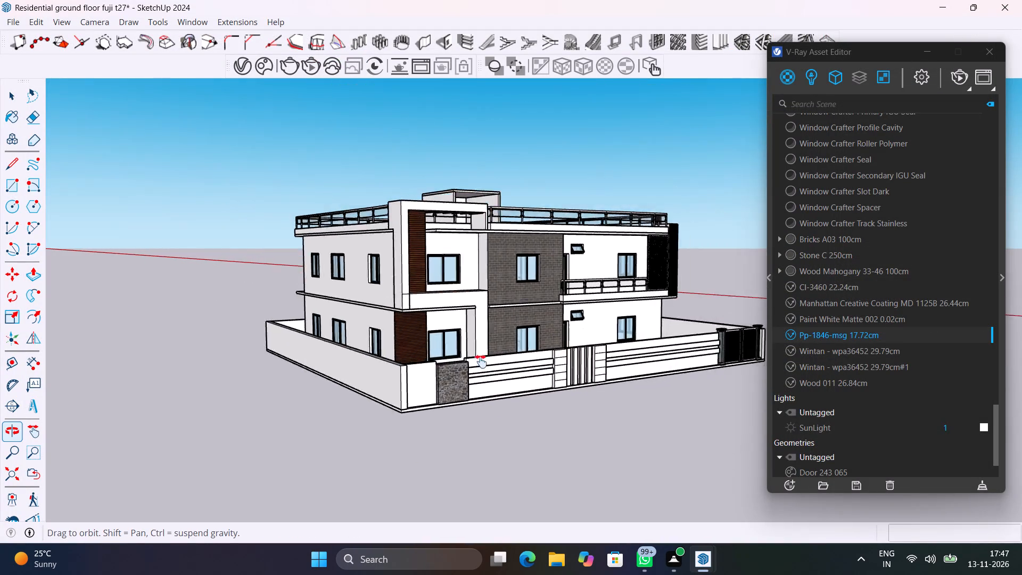
{"action": "middle_click_drag", "start_coordinate": [481, 362], "coordinate": [241, 430]}
{"action": "scroll", "coordinate": [629, 383], "scroll_direction": "up", "scroll_amount": 10}
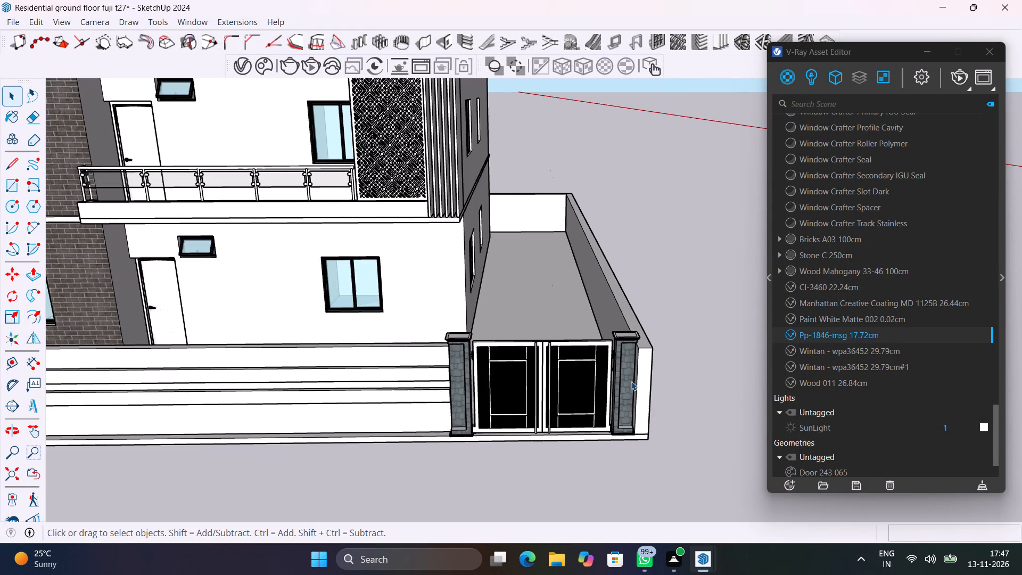
{"action": "left_click", "coordinate": [647, 356]}
{"action": "right_click", "coordinate": [801, 336]}
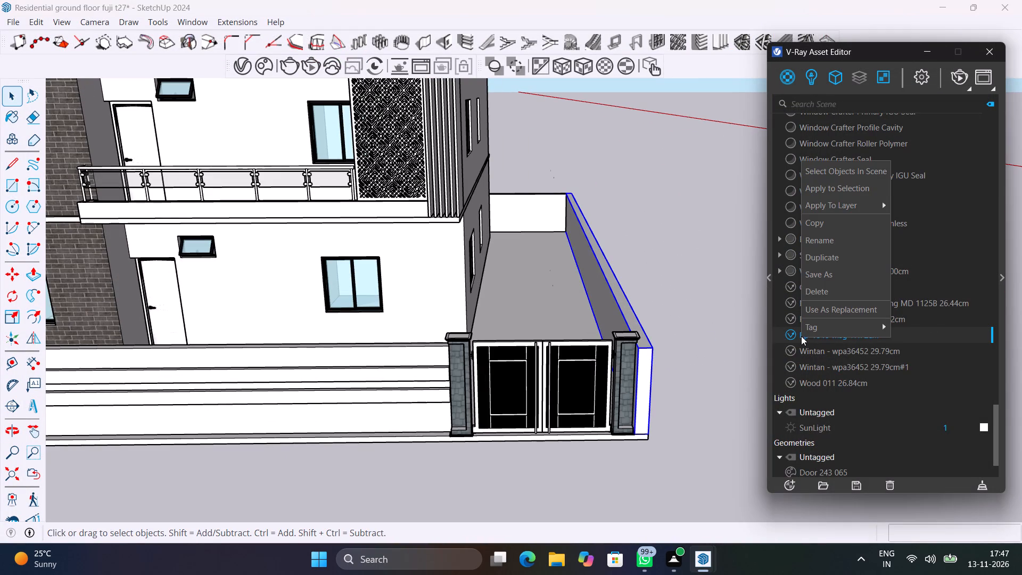
{"action": "left_click", "coordinate": [864, 188]}
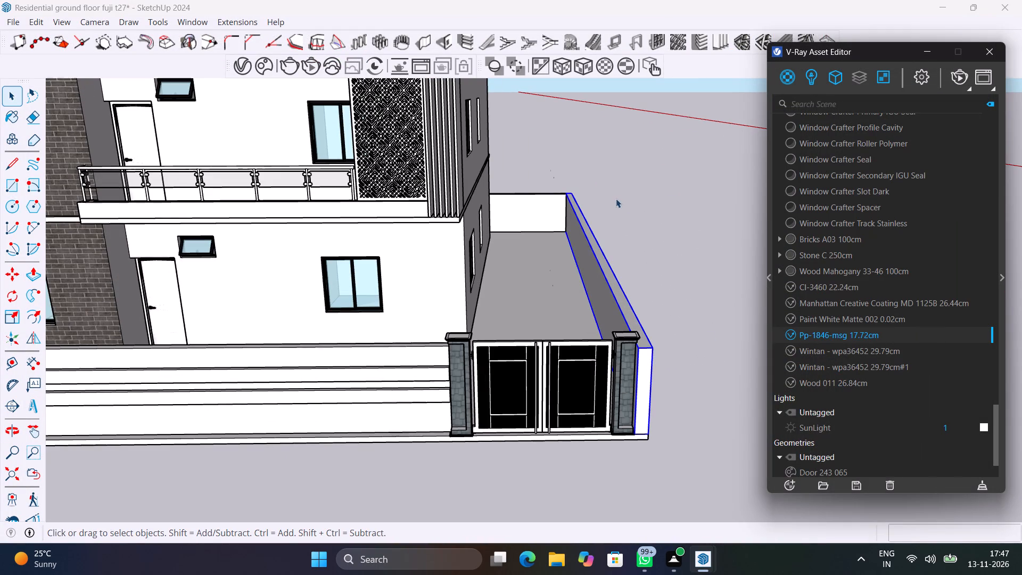
{"action": "left_click", "coordinate": [534, 213]}
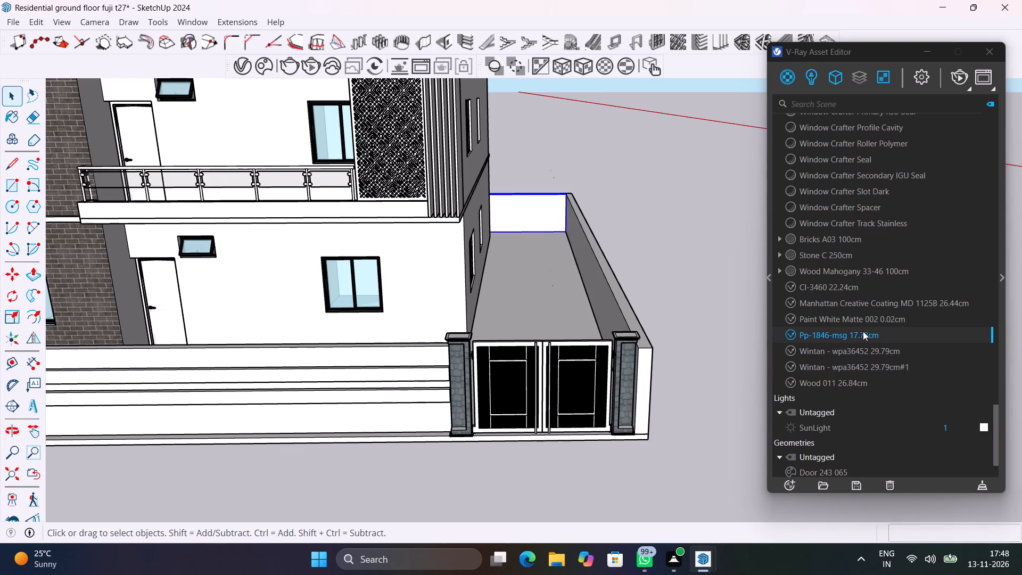
{"action": "right_click", "coordinate": [865, 334]}
{"action": "left_click", "coordinate": [915, 191]}
{"action": "left_click", "coordinate": [703, 284]}
Save the house model with the whole front elevation in view.
{"action": "scroll", "coordinate": [689, 367], "scroll_direction": "down", "scroll_amount": 9}
{"action": "middle_click_drag", "start_coordinate": [480, 424], "coordinate": [599, 326]}
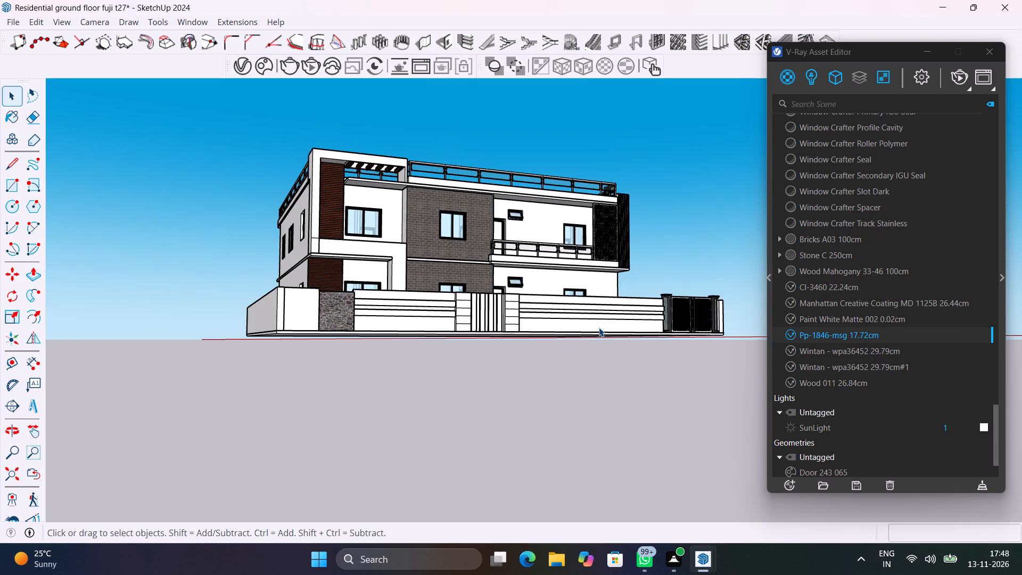
{"action": "key", "text": "ctrl+s"}
Examine the house's front facade and compound wall from raised, close and straight-on viewpoints.
{"action": "middle_click_drag", "start_coordinate": [505, 343], "coordinate": [424, 423]}
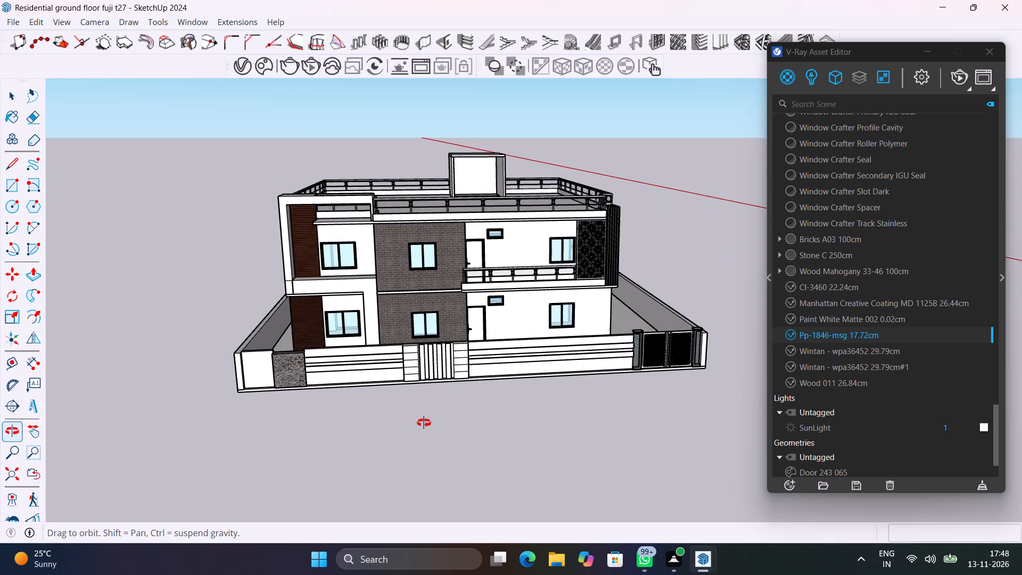
{"action": "middle_click_drag", "start_coordinate": [424, 423], "coordinate": [431, 427]}
{"action": "scroll", "coordinate": [487, 381], "scroll_direction": "up", "scroll_amount": 4}
{"action": "middle_click_drag", "start_coordinate": [495, 376], "coordinate": [452, 421], "text": "shift"}
{"action": "scroll", "coordinate": [495, 375], "scroll_direction": "up", "scroll_amount": 1, "text": "shift"}
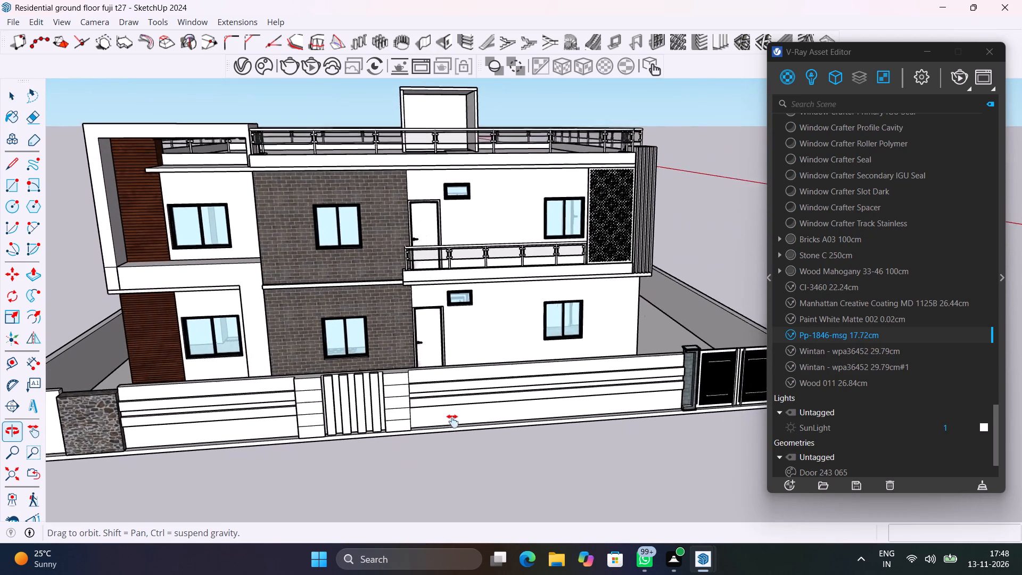
{"action": "middle_click_drag", "start_coordinate": [452, 421], "coordinate": [439, 423], "text": "shift"}
{"action": "scroll", "coordinate": [442, 422], "scroll_direction": "down", "scroll_amount": 3}
{"action": "middle_click_drag", "start_coordinate": [440, 420], "coordinate": [462, 416], "text": "shift"}
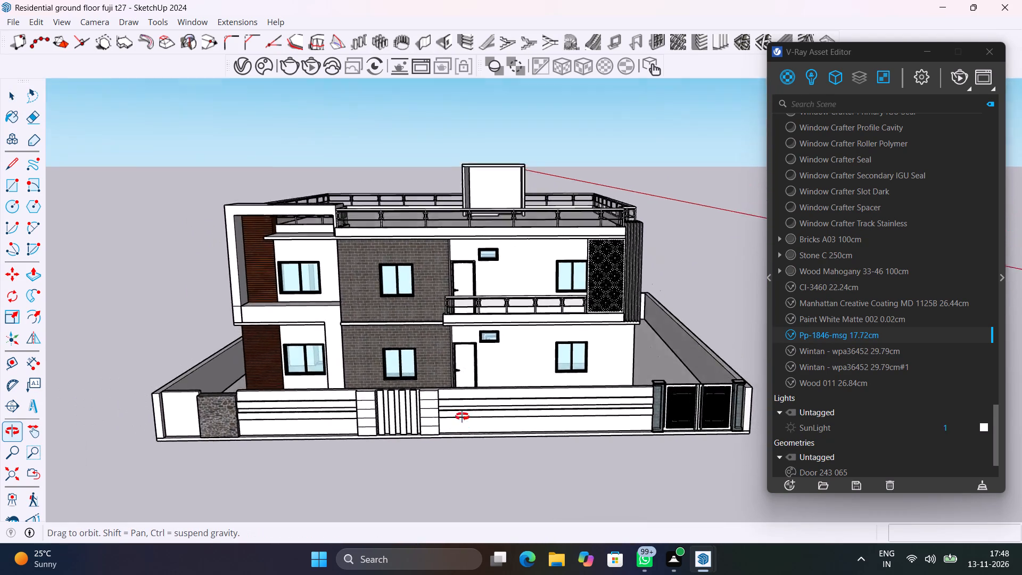
{"action": "middle_click_drag", "start_coordinate": [462, 416], "coordinate": [460, 396], "text": "shift"}
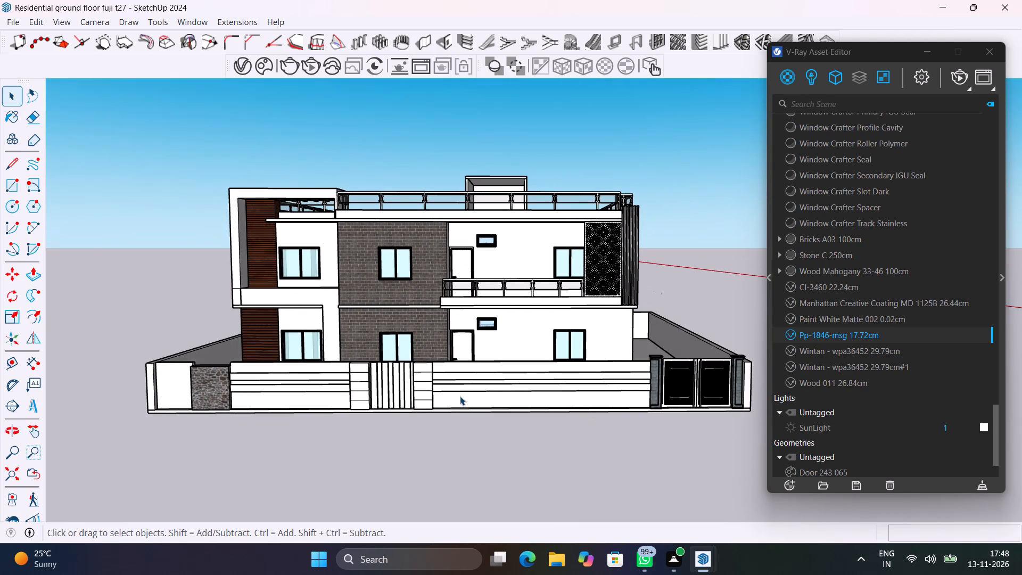
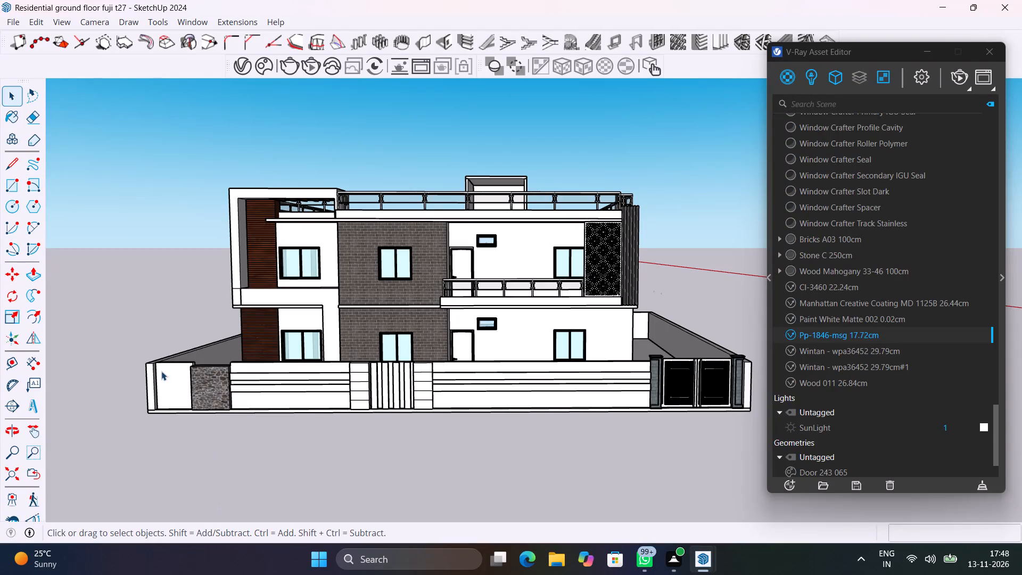
Render the house's front elevation in V-Ray, stop the render, and close the Frame Buffer and Asset Editor.
{"action": "middle_click_drag", "start_coordinate": [323, 422], "coordinate": [323, 422]}
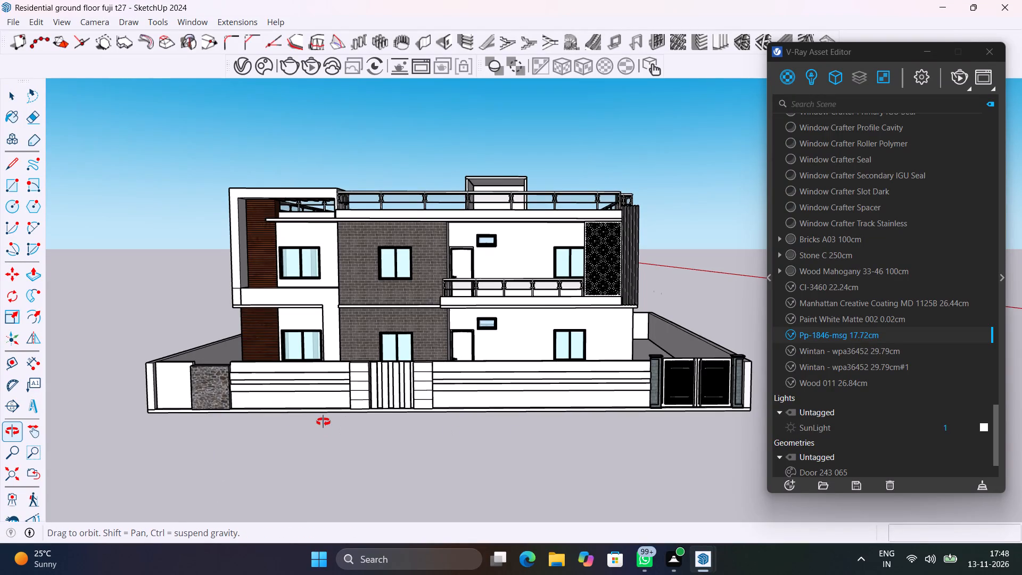
{"action": "middle_click_drag", "start_coordinate": [323, 422], "coordinate": [253, 450]}
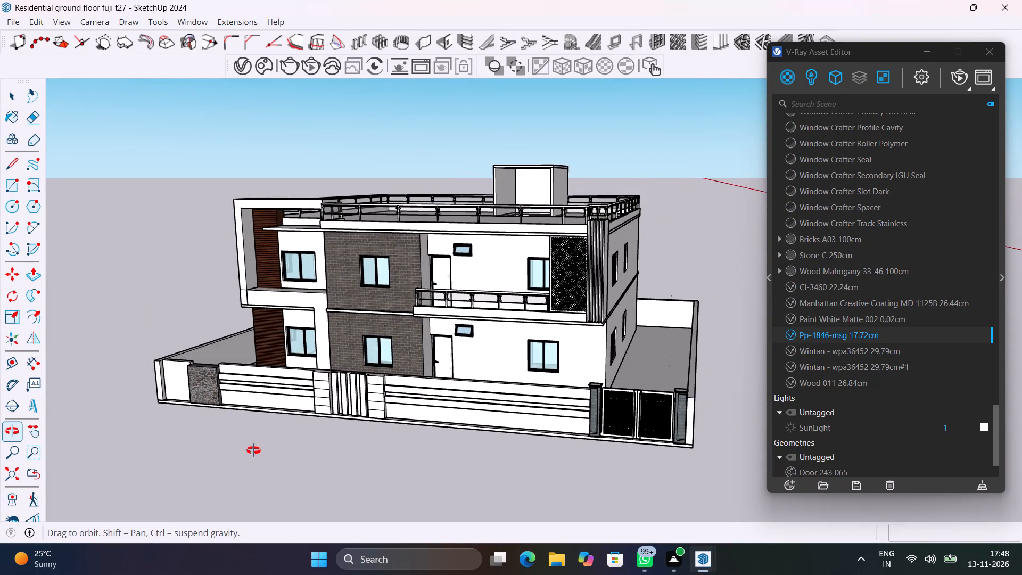
{"action": "middle_click_drag", "start_coordinate": [253, 450], "coordinate": [317, 417]}
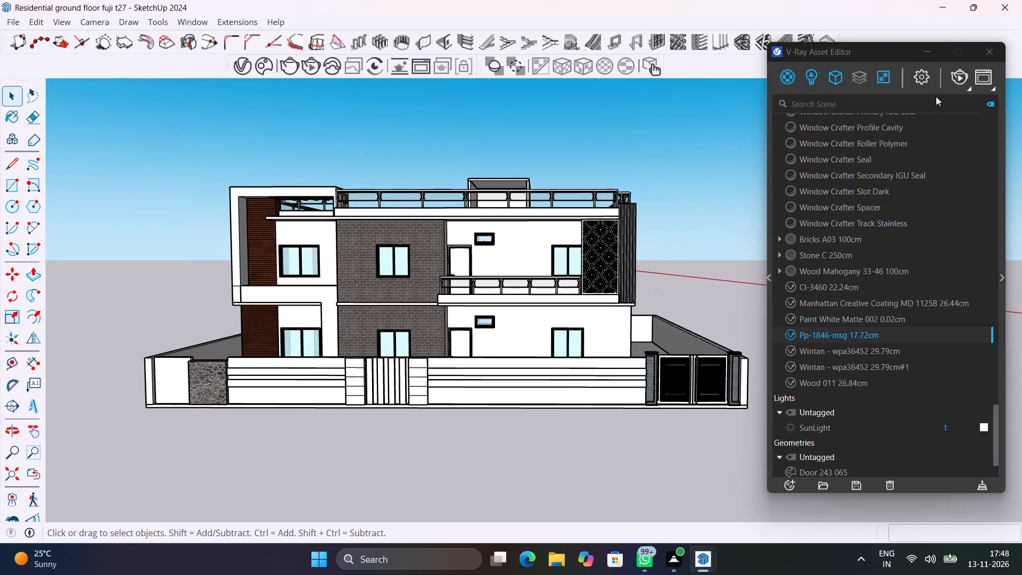
{"action": "left_click", "coordinate": [962, 77]}
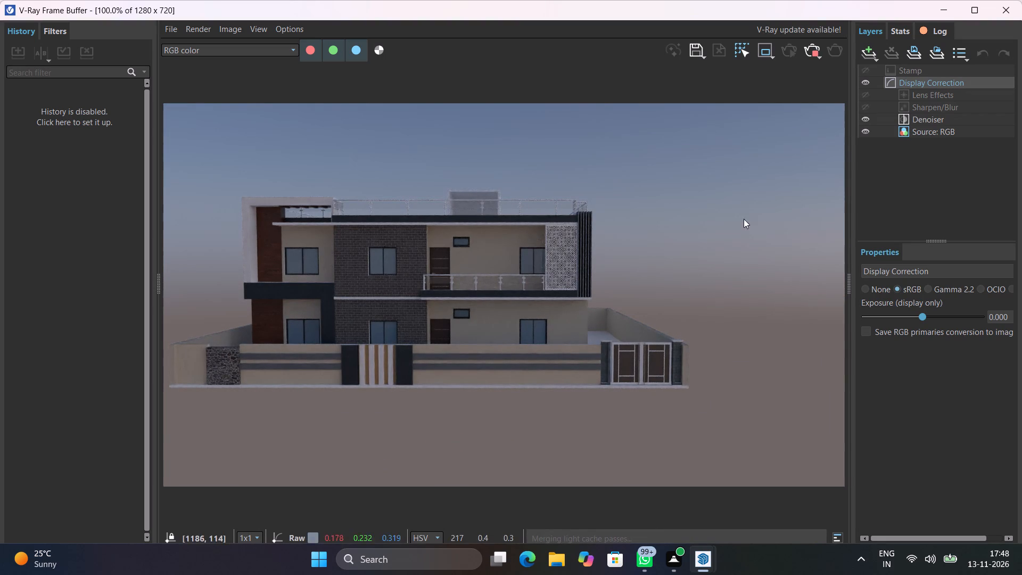
{"action": "middle_click_drag", "start_coordinate": [368, 379], "coordinate": [417, 377]}
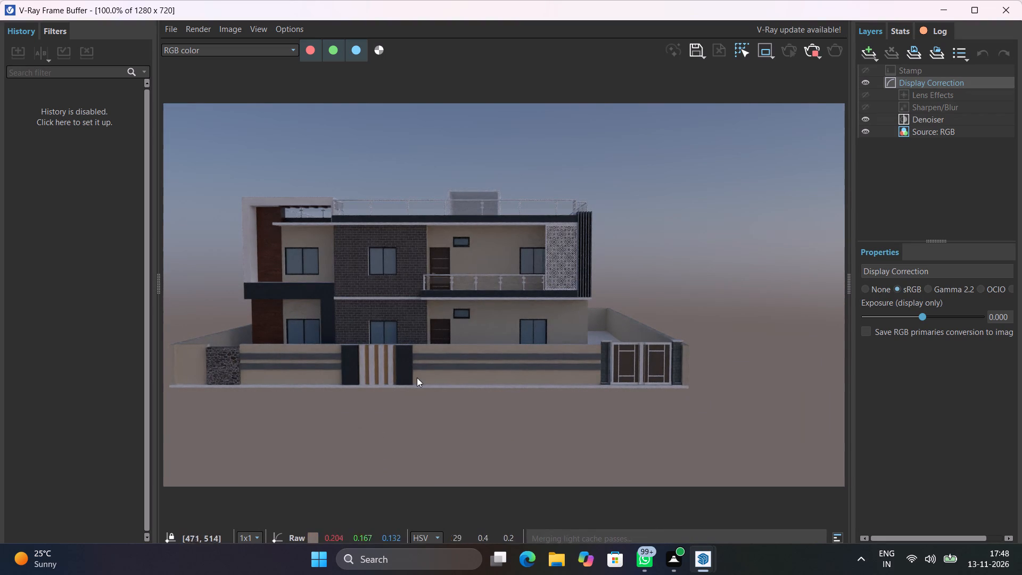
{"action": "middle_click_drag", "start_coordinate": [417, 377], "coordinate": [417, 377]}
{"action": "left_click", "coordinate": [814, 47]}
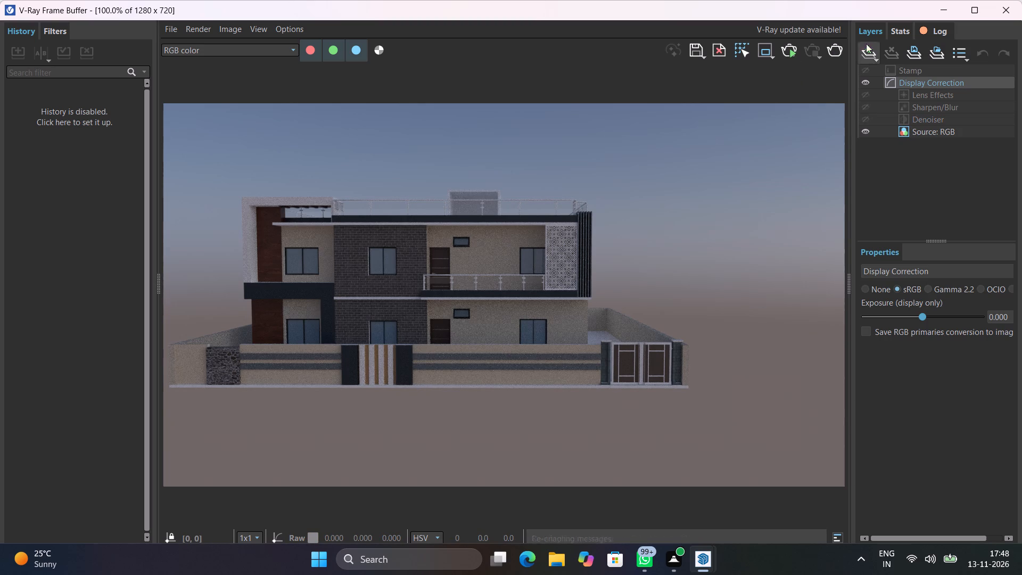
{"action": "left_click", "coordinate": [1001, 14]}
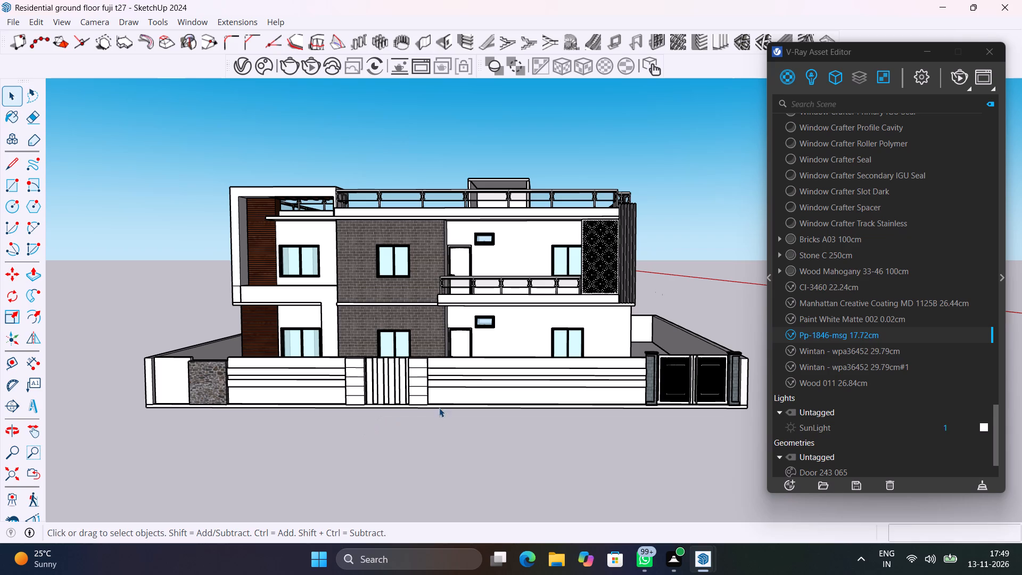
{"action": "left_click", "coordinate": [985, 49]}
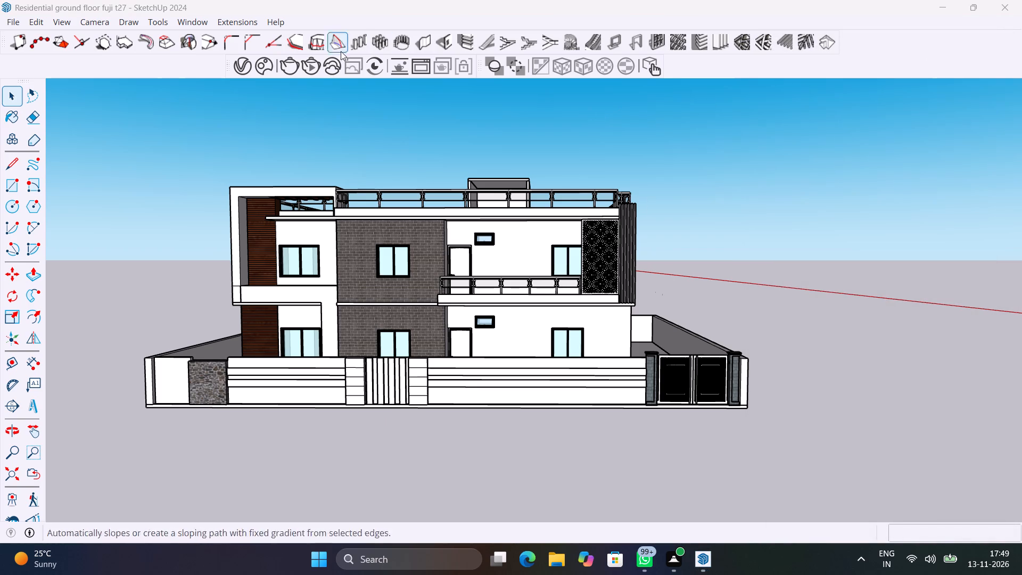
Open the Chaos Cosmos Browser and examine the downloaded assets matching the cream search.
{"action": "left_click", "coordinate": [262, 68]}
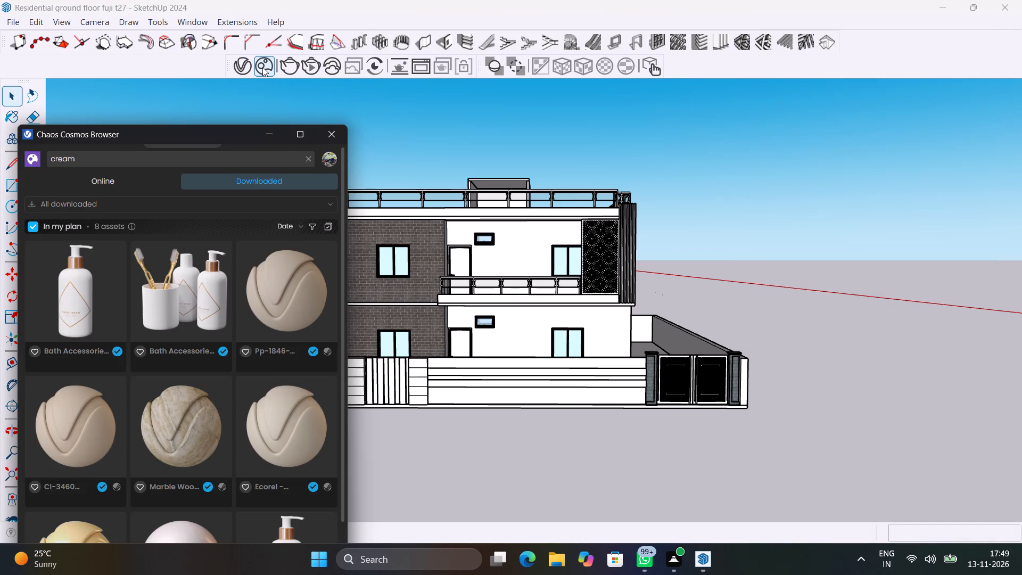
{"action": "left_click_drag", "start_coordinate": [231, 136], "coordinate": [333, 0]}
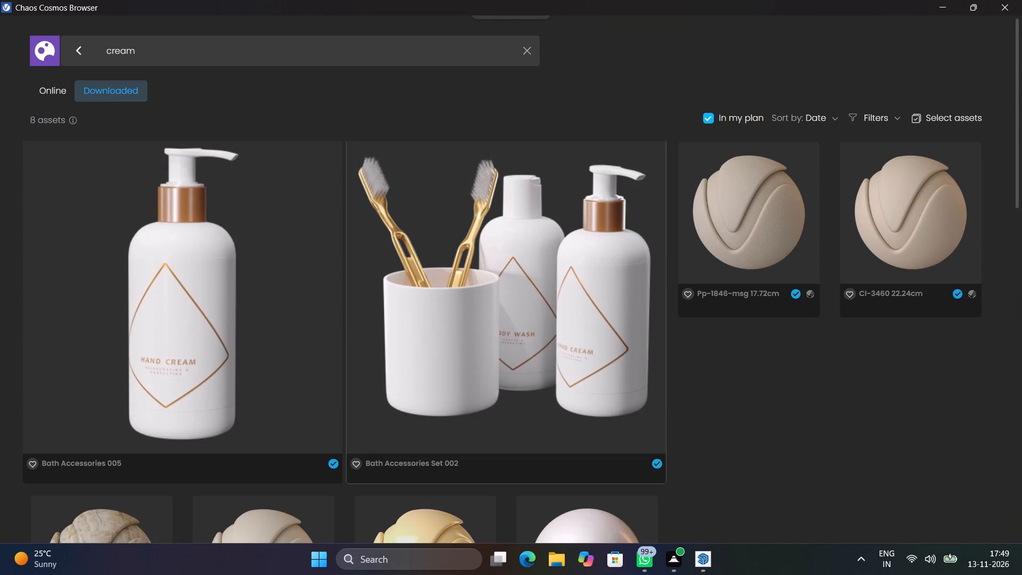
{"action": "scroll", "coordinate": [373, 261], "scroll_direction": "down", "scroll_amount": 2}
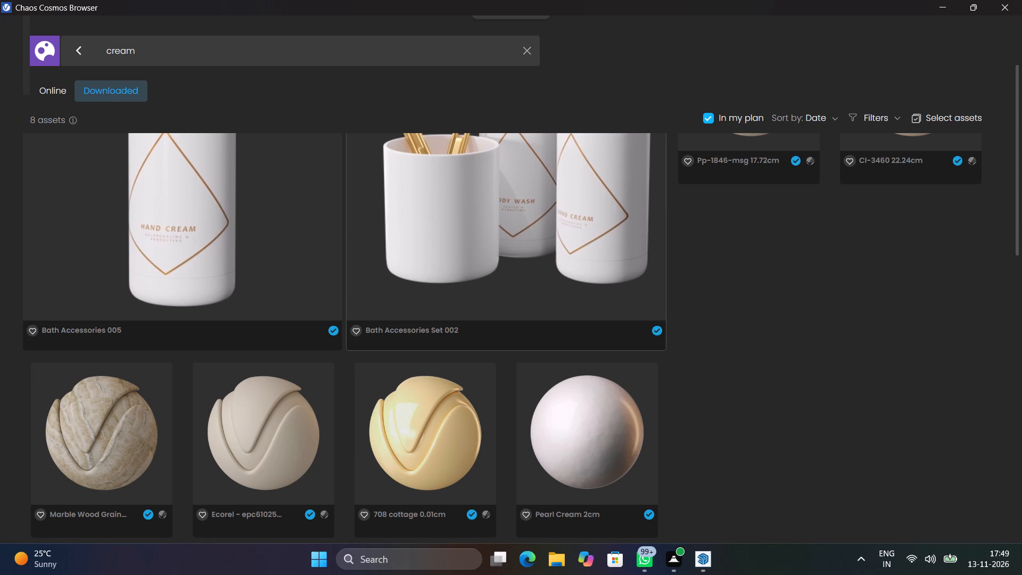
{"action": "scroll", "coordinate": [373, 261], "scroll_direction": "down", "scroll_amount": 3}
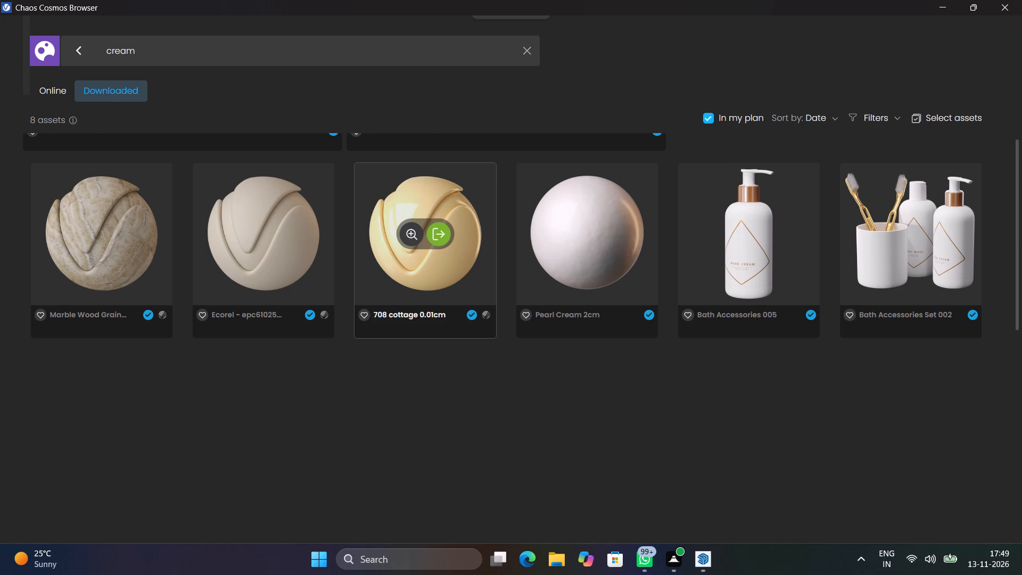
{"action": "scroll", "coordinate": [373, 261], "scroll_direction": "down", "scroll_amount": 2}
{"action": "scroll", "coordinate": [373, 261], "scroll_direction": "up", "scroll_amount": 3}
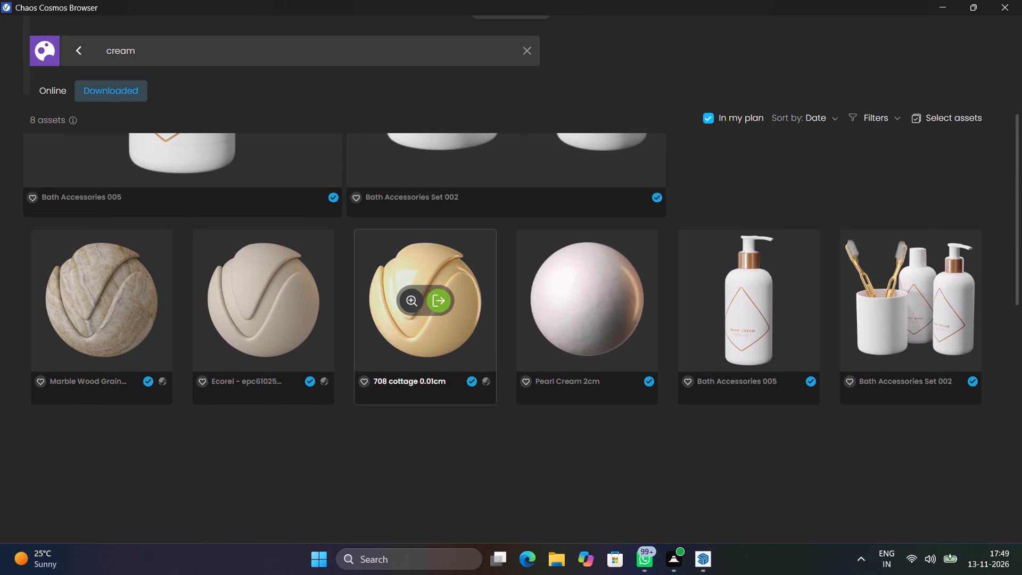
{"action": "scroll", "coordinate": [373, 261], "scroll_direction": "up", "scroll_amount": 6}
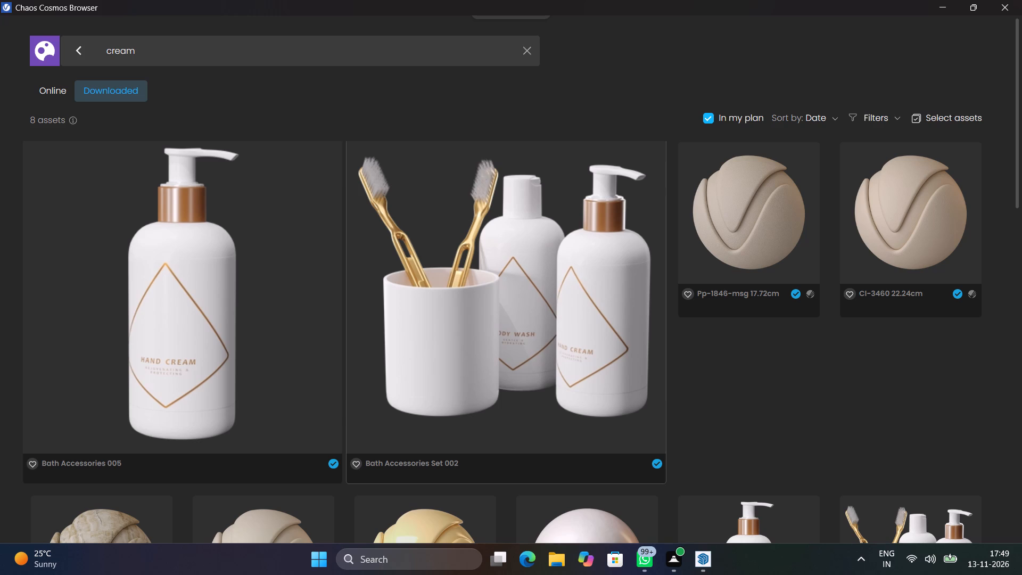
{"action": "scroll", "coordinate": [373, 261], "scroll_direction": "up", "scroll_amount": 2}
{"action": "scroll", "coordinate": [496, 314], "scroll_direction": "up", "scroll_amount": 8}
{"action": "scroll", "coordinate": [496, 314], "scroll_direction": "down", "scroll_amount": 2}
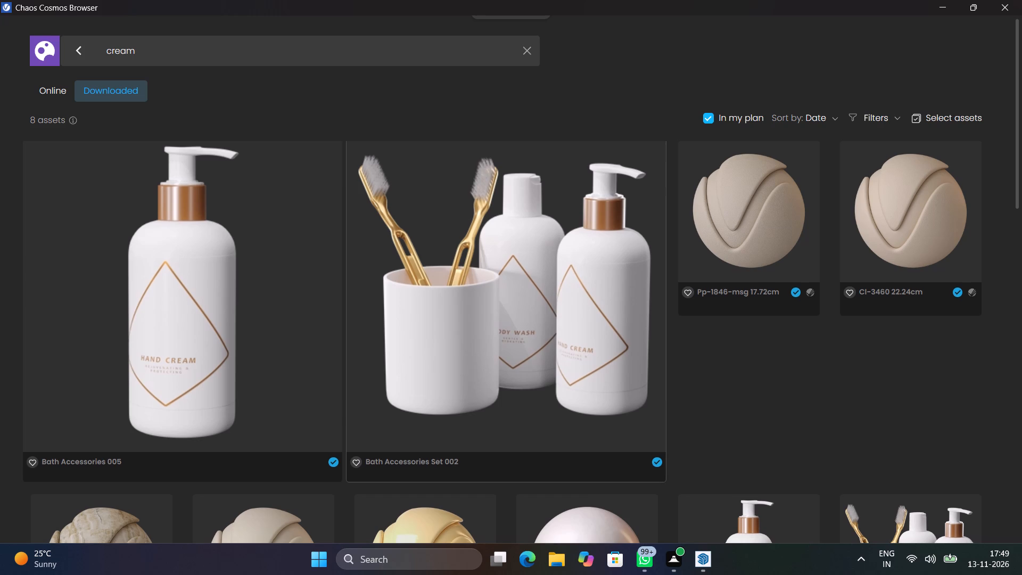
{"action": "scroll", "coordinate": [496, 313], "scroll_direction": "down", "scroll_amount": 18}
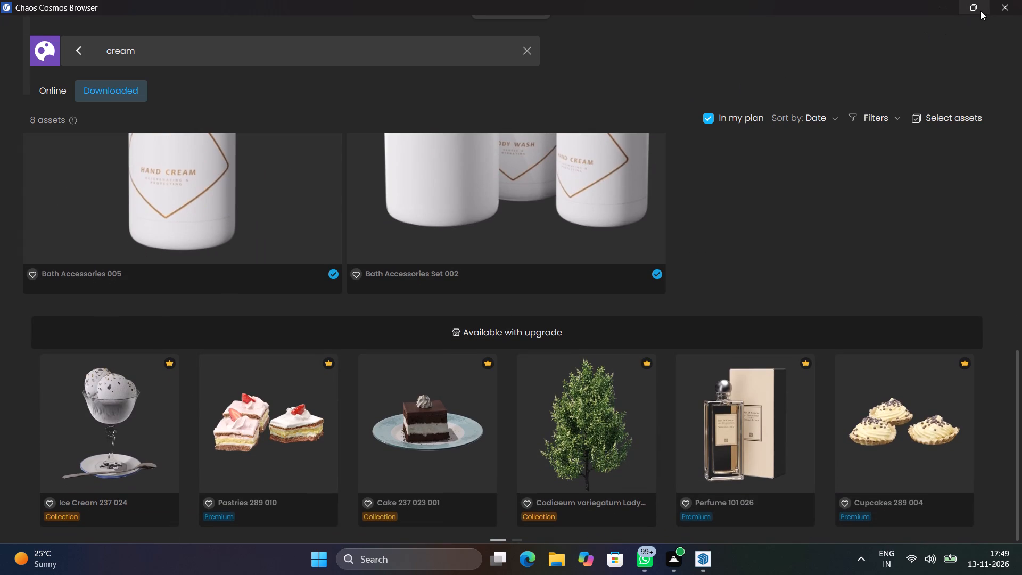
{"action": "left_click", "coordinate": [978, 10]}
{"action": "left_click_drag", "start_coordinate": [221, 133], "coordinate": [207, 99]}
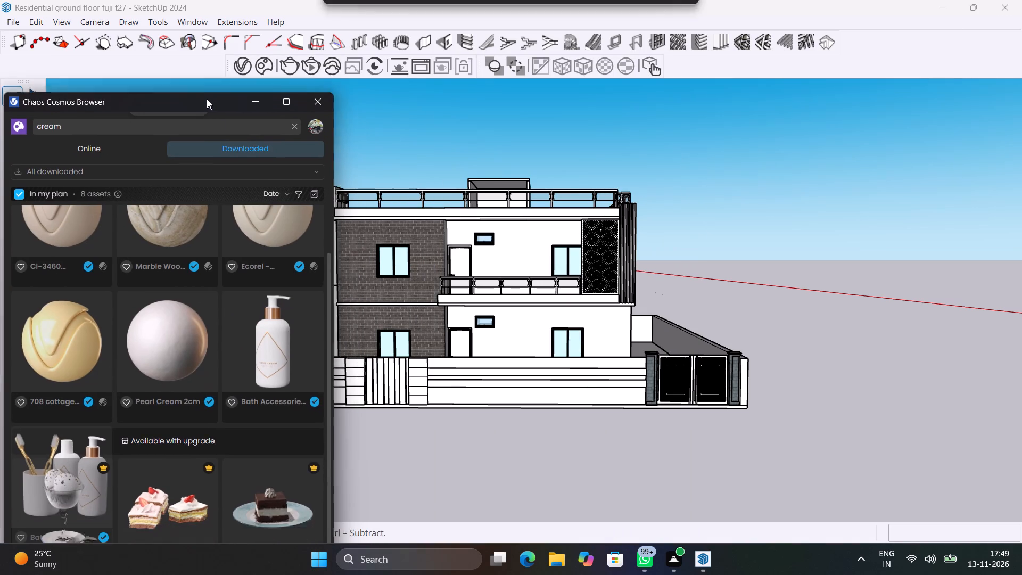
{"action": "left_click_drag", "start_coordinate": [207, 99], "coordinate": [223, 60]}
{"action": "scroll", "coordinate": [234, 339], "scroll_direction": "down", "scroll_amount": 7}
{"action": "scroll", "coordinate": [234, 339], "scroll_direction": "up", "scroll_amount": 4}
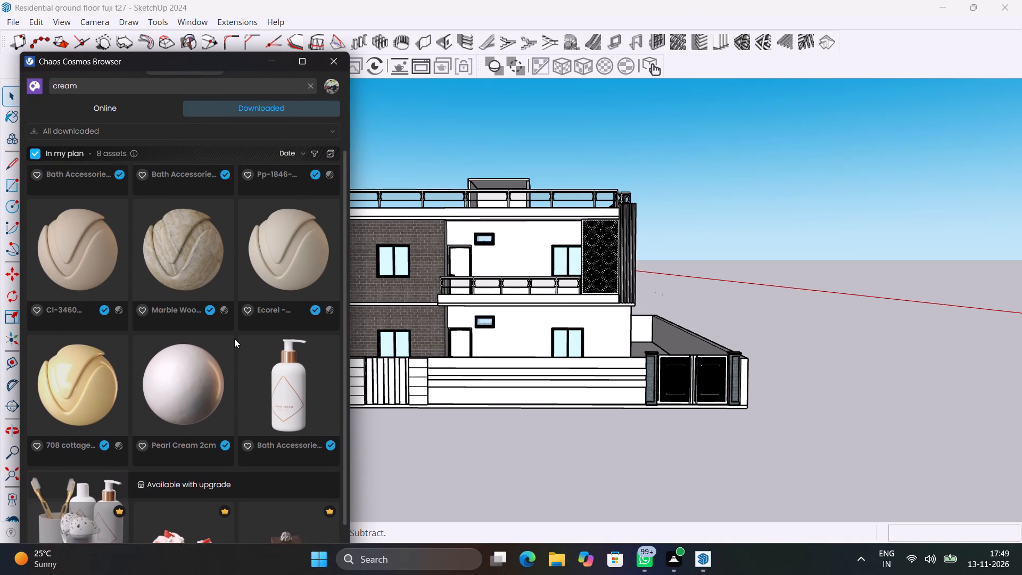
{"action": "scroll", "coordinate": [234, 339], "scroll_direction": "up", "scroll_amount": 11}
Clear the cream search and import the Lamp Wall model from the full set of downloaded Cosmos assets.
{"action": "left_click", "coordinate": [310, 87]}
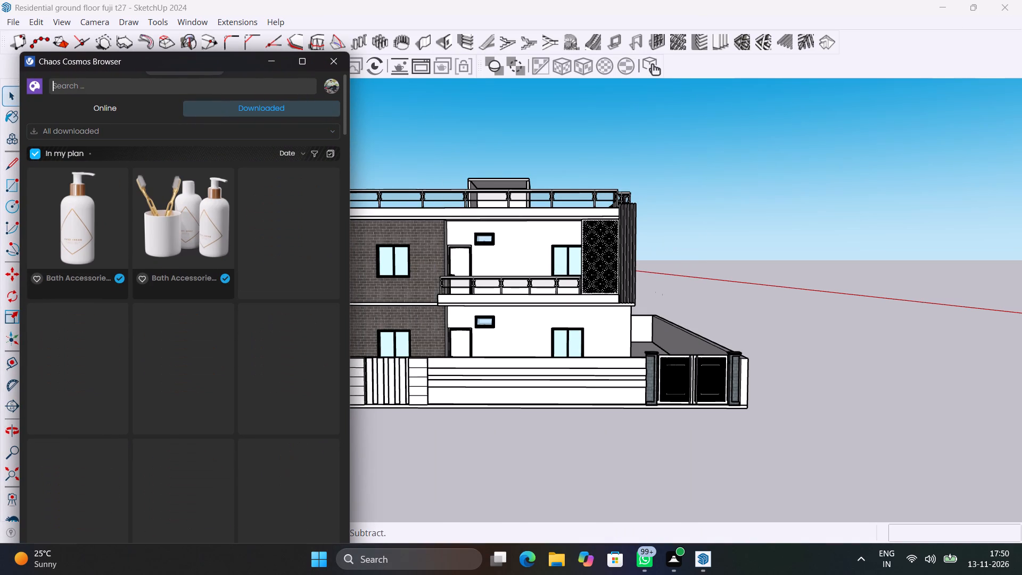
{"action": "left_click", "coordinate": [287, 108]}
{"action": "scroll", "coordinate": [240, 271], "scroll_direction": "down", "scroll_amount": 5}
{"action": "scroll", "coordinate": [240, 271], "scroll_direction": "up", "scroll_amount": 9}
{"action": "scroll", "coordinate": [240, 271], "scroll_direction": "down", "scroll_amount": 2}
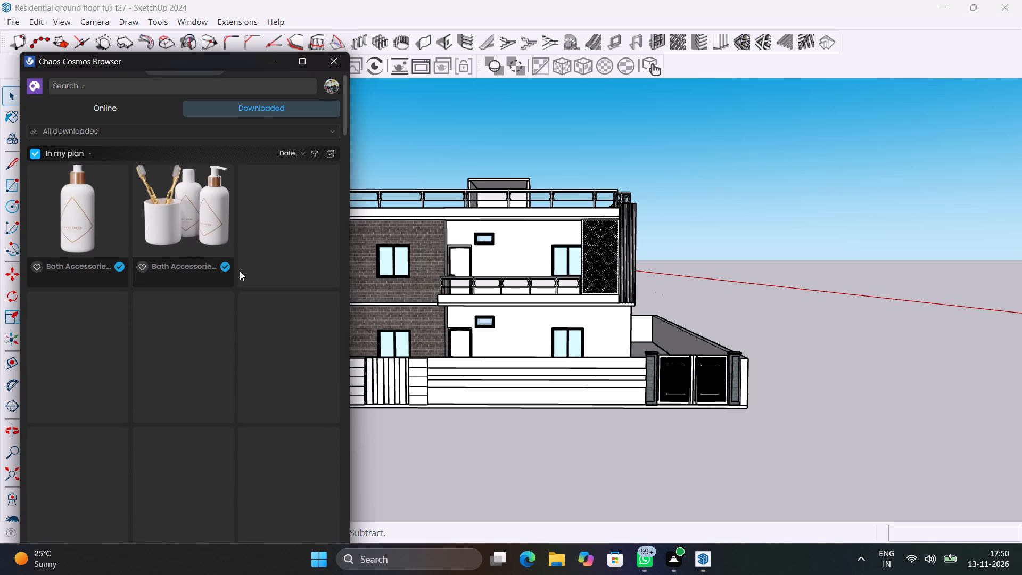
{"action": "scroll", "coordinate": [240, 271], "scroll_direction": "down", "scroll_amount": 14}
{"action": "scroll", "coordinate": [240, 271], "scroll_direction": "up", "scroll_amount": 8}
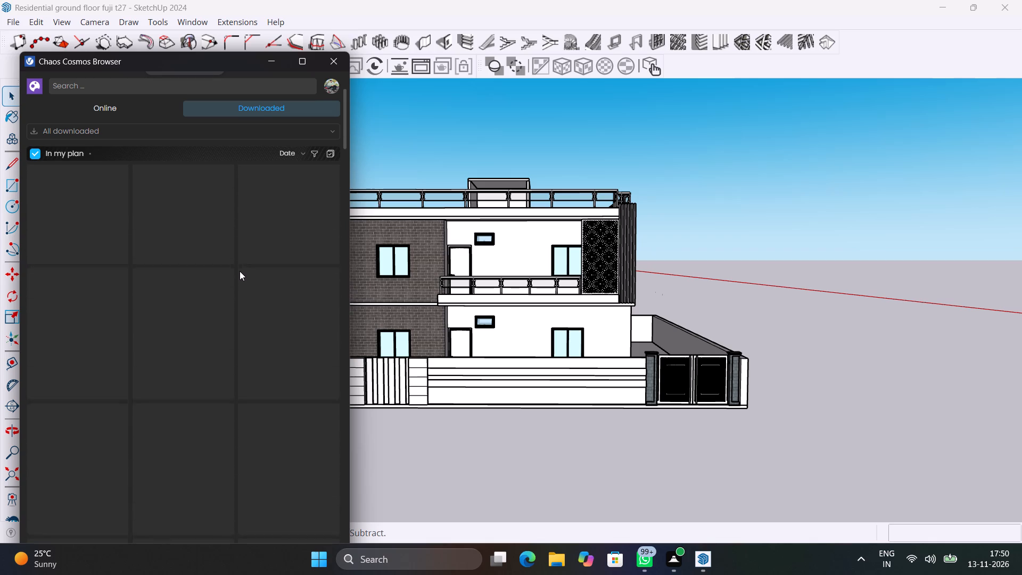
{"action": "scroll", "coordinate": [240, 271], "scroll_direction": "up", "scroll_amount": 14}
{"action": "scroll", "coordinate": [240, 271], "scroll_direction": "down", "scroll_amount": 6}
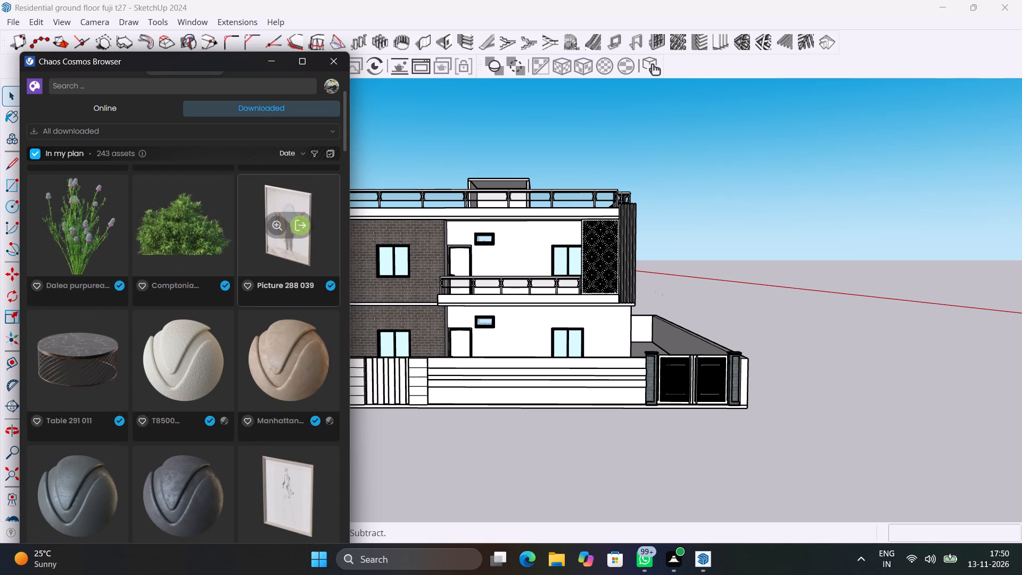
{"action": "scroll", "coordinate": [240, 271], "scroll_direction": "down", "scroll_amount": 9}
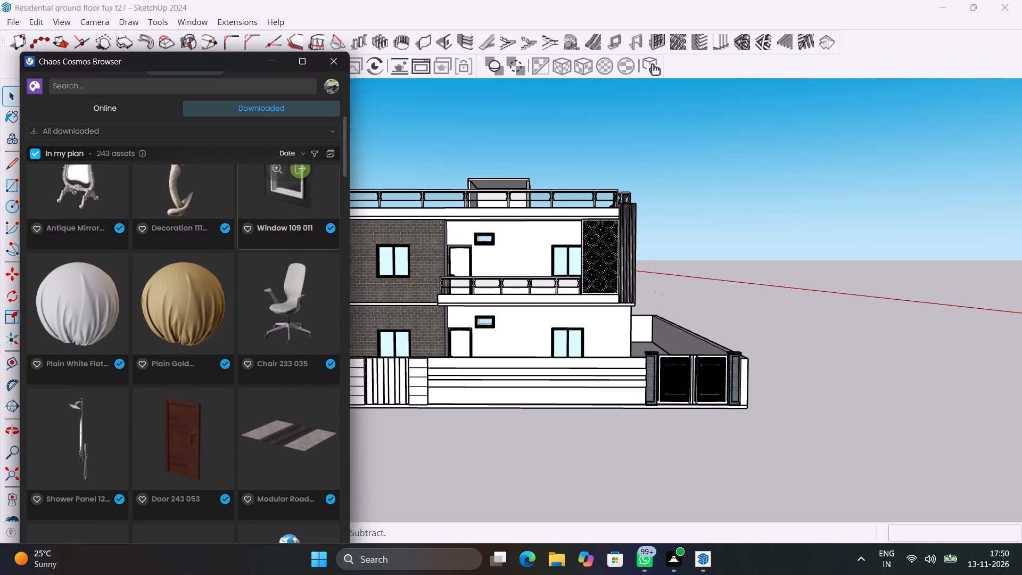
{"action": "scroll", "coordinate": [240, 271], "scroll_direction": "down", "scroll_amount": 2}
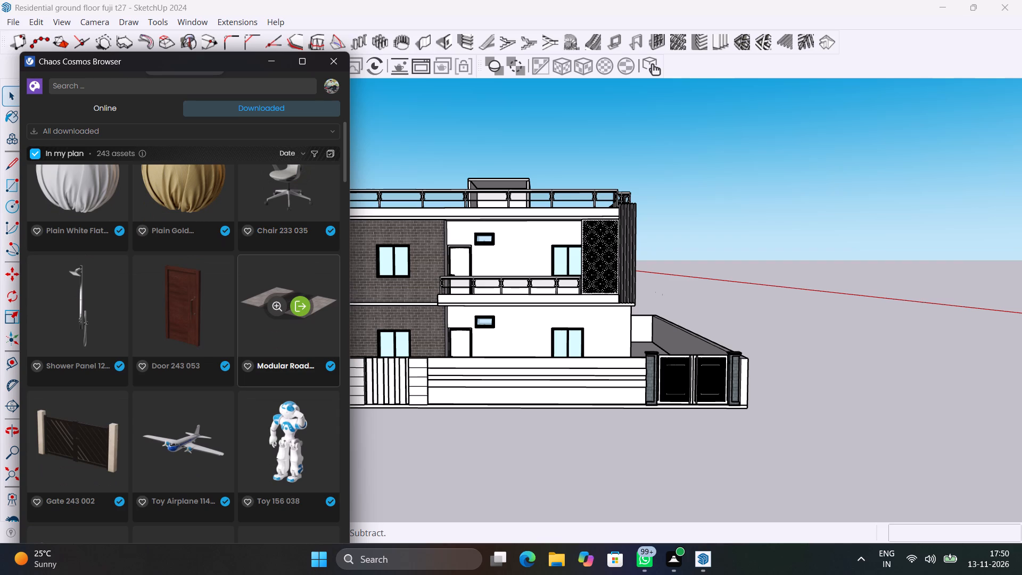
{"action": "scroll", "coordinate": [240, 271], "scroll_direction": "down", "scroll_amount": 3}
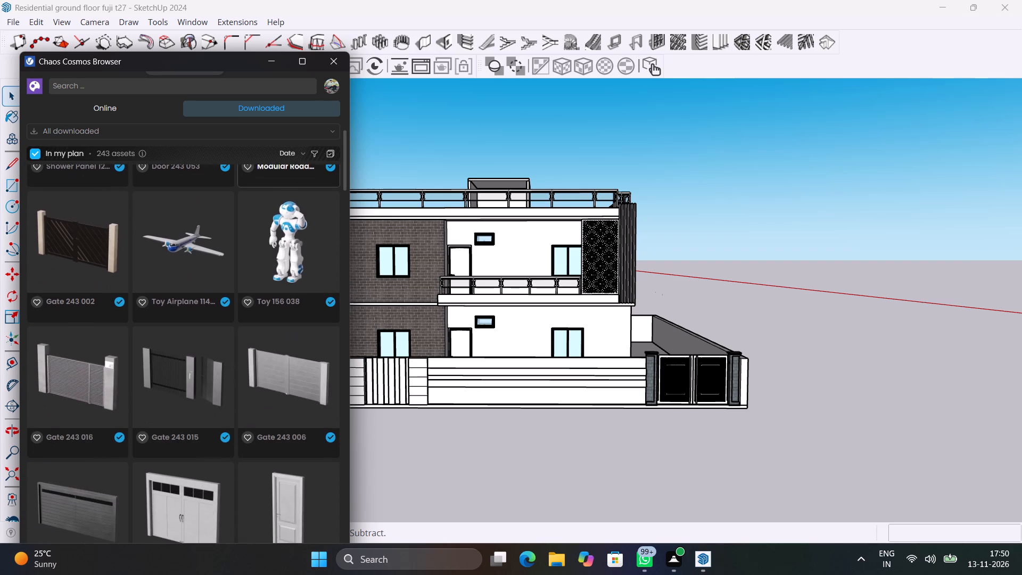
{"action": "scroll", "coordinate": [240, 271], "scroll_direction": "down", "scroll_amount": 13}
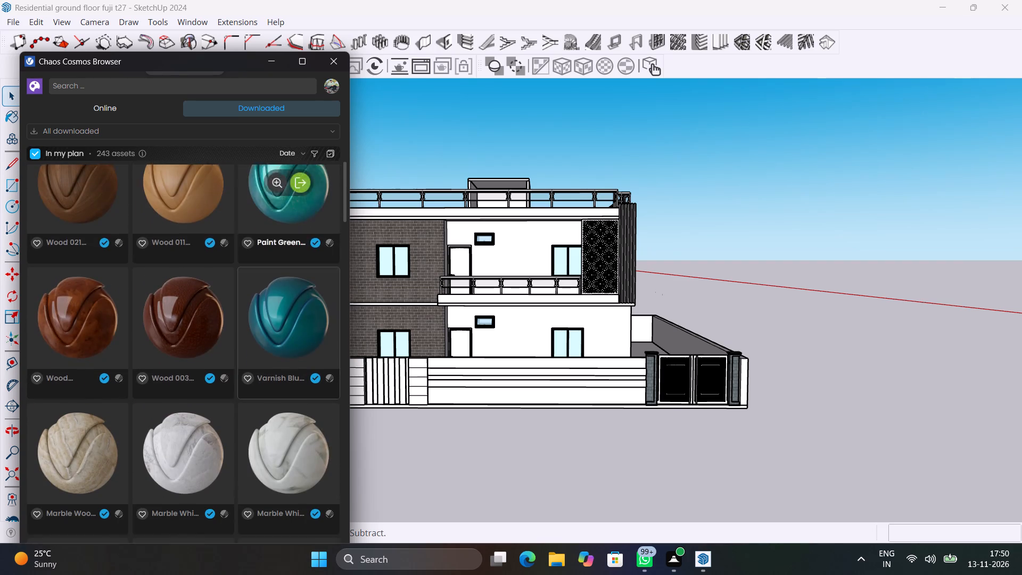
{"action": "scroll", "coordinate": [240, 271], "scroll_direction": "down", "scroll_amount": 8}
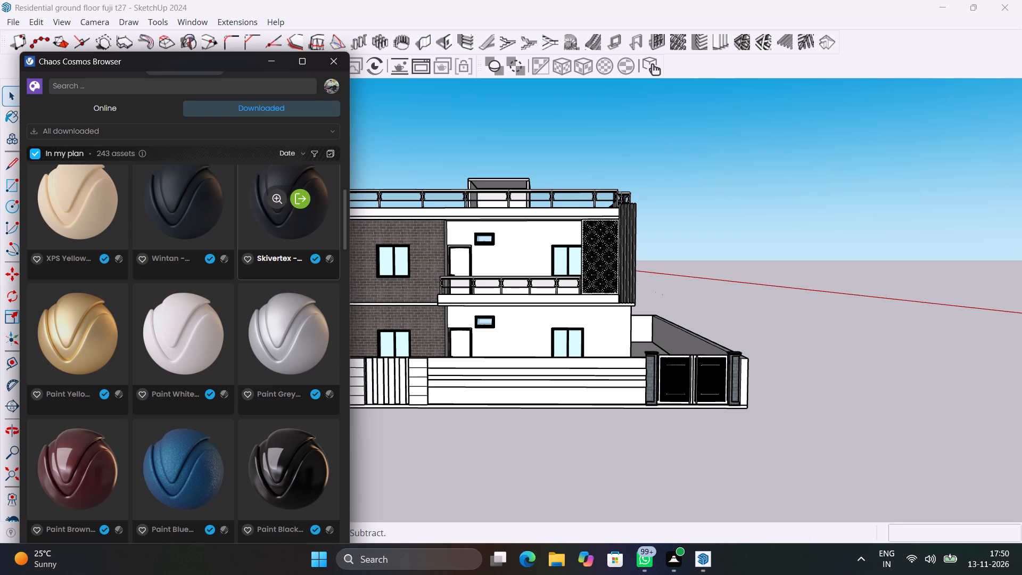
{"action": "scroll", "coordinate": [240, 271], "scroll_direction": "down", "scroll_amount": 17}
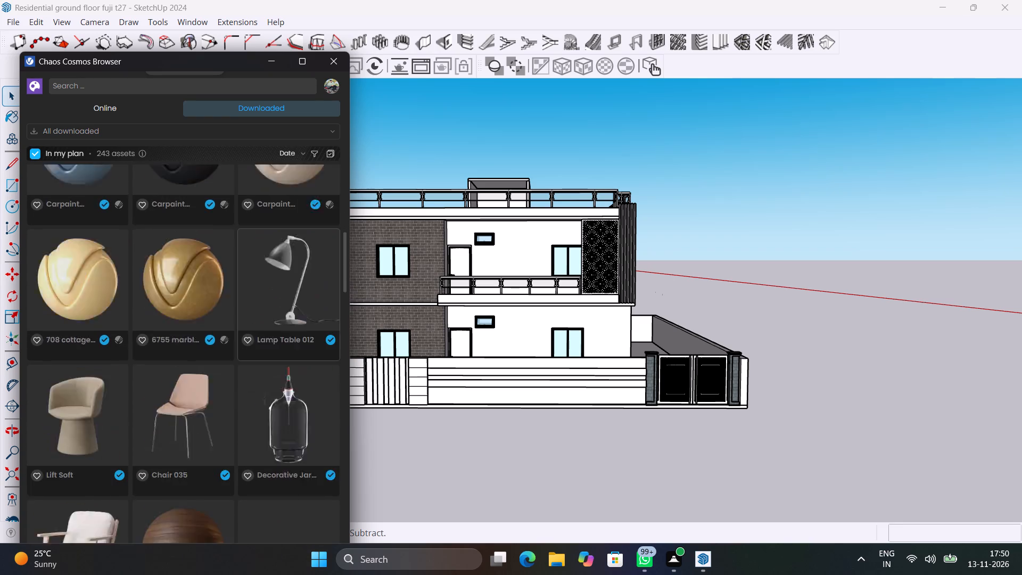
{"action": "scroll", "coordinate": [240, 271], "scroll_direction": "down", "scroll_amount": 16}
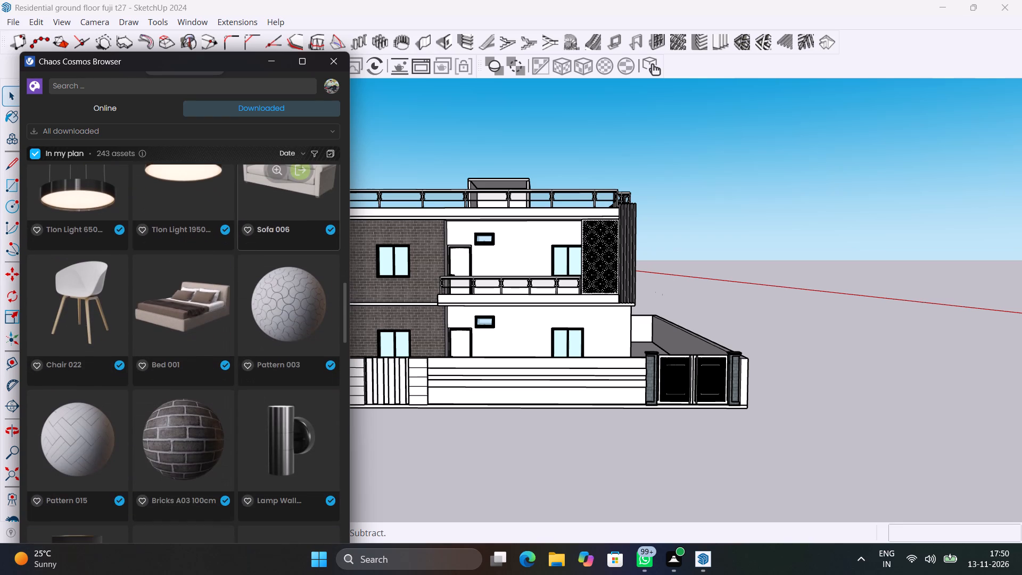
{"action": "scroll", "coordinate": [240, 271], "scroll_direction": "down", "scroll_amount": 2}
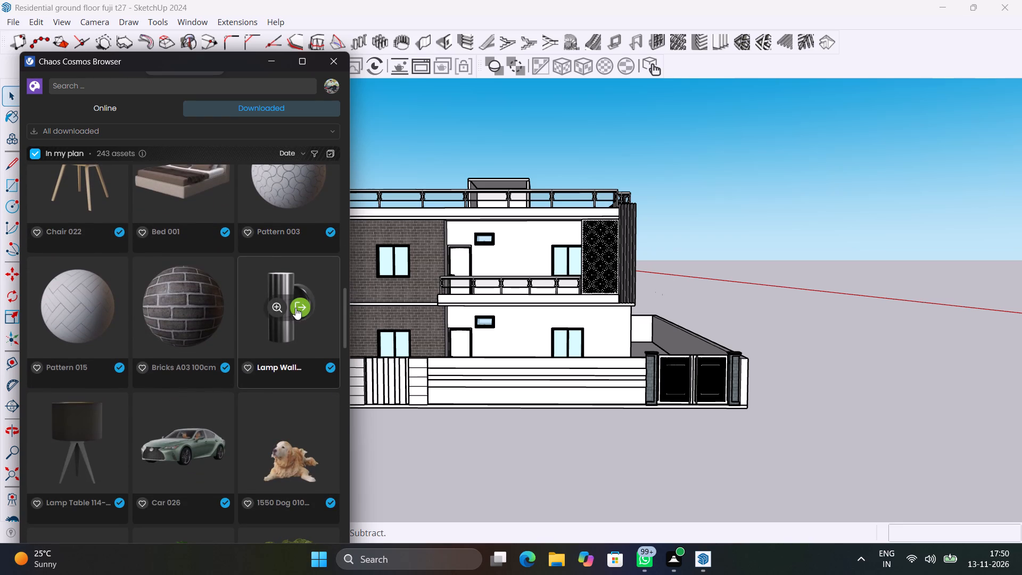
{"action": "left_click", "coordinate": [300, 308]}
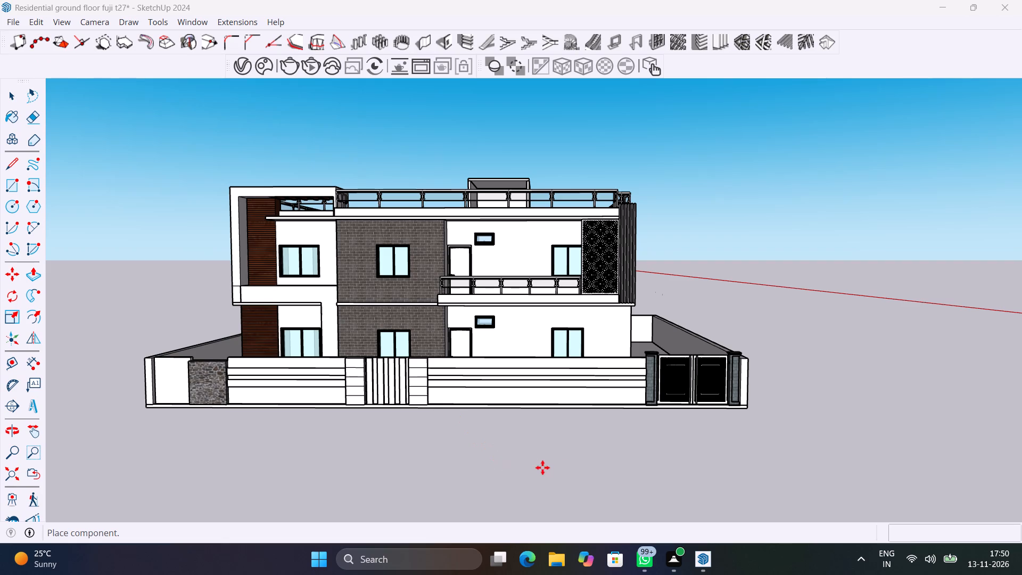
Place the imported Lamp Wall model on the ground inside the compound near the front facade, and close the Cosmos Browser.
{"action": "scroll", "coordinate": [706, 341], "scroll_direction": "up", "scroll_amount": 4}
{"action": "middle_click_drag", "start_coordinate": [706, 340], "coordinate": [690, 339]}
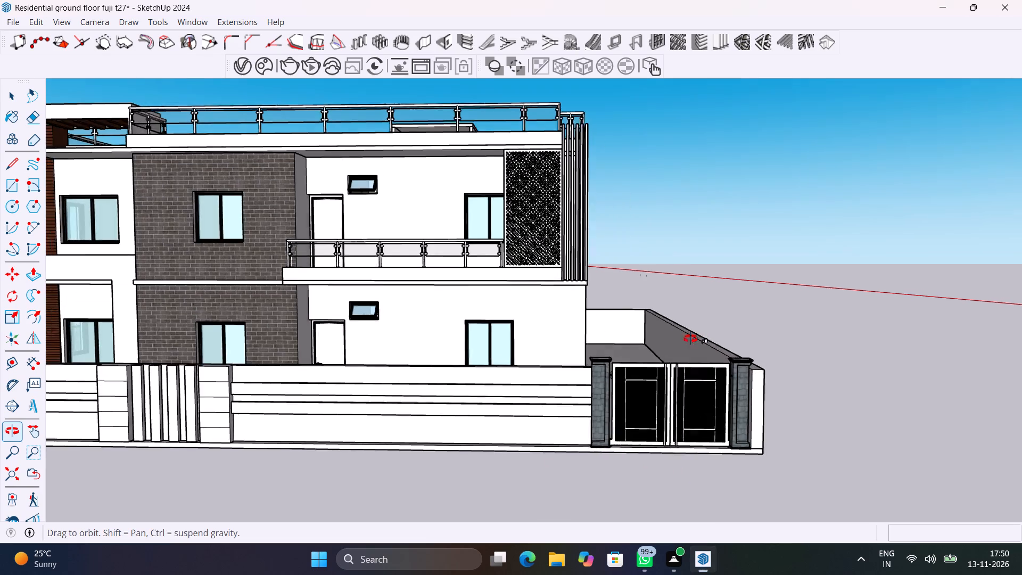
{"action": "middle_click_drag", "start_coordinate": [690, 339], "coordinate": [471, 377]}
{"action": "scroll", "coordinate": [471, 377], "scroll_direction": "up", "scroll_amount": 1}
{"action": "scroll", "coordinate": [333, 380], "scroll_direction": "up", "scroll_amount": 8}
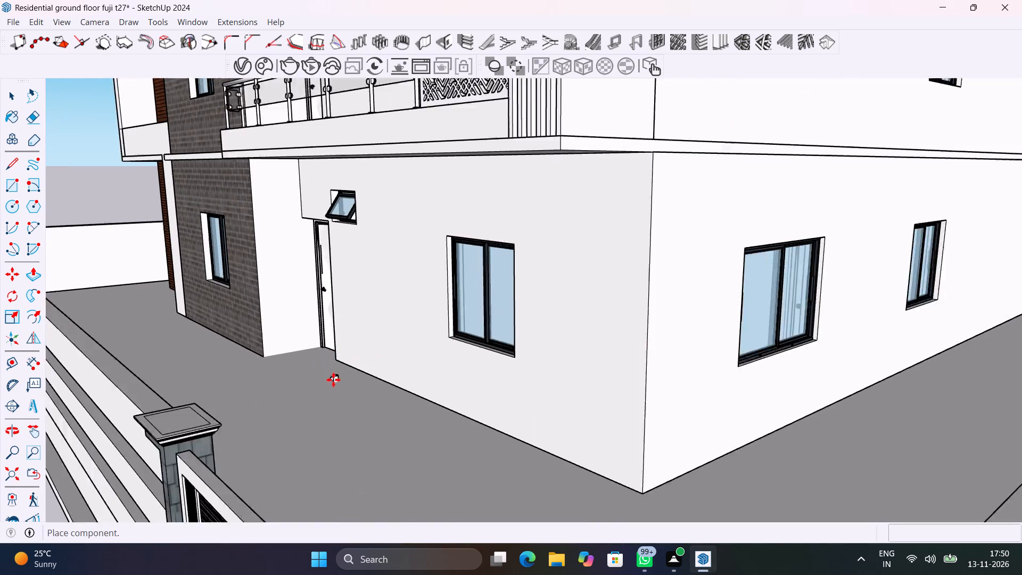
{"action": "scroll", "coordinate": [304, 362], "scroll_direction": "down", "scroll_amount": 11}
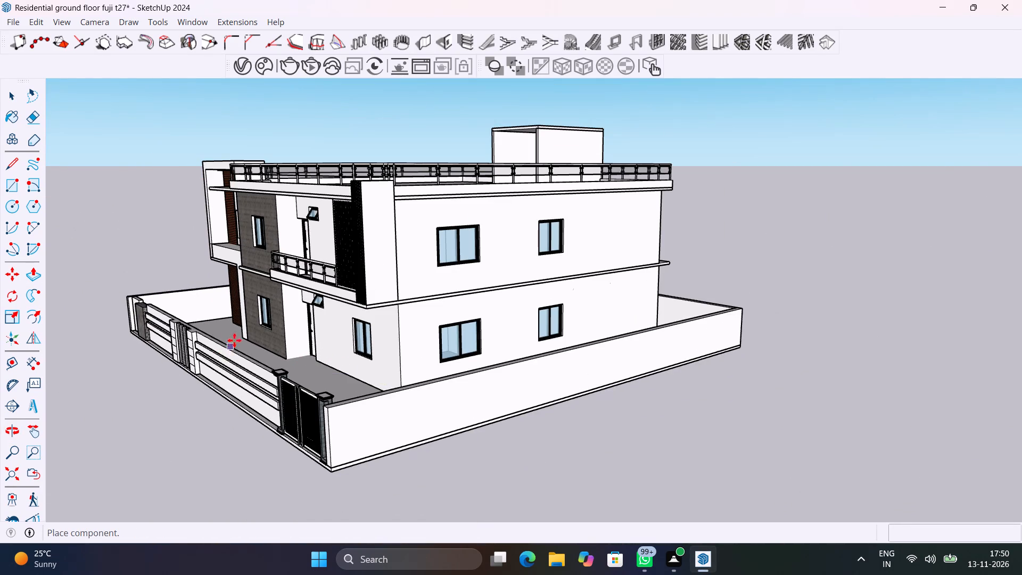
{"action": "scroll", "coordinate": [237, 333], "scroll_direction": "up", "scroll_amount": 5}
{"action": "left_click", "coordinate": [217, 315]}
{"action": "scroll", "coordinate": [222, 318], "scroll_direction": "up", "scroll_amount": 9}
{"action": "middle_click_drag", "start_coordinate": [227, 328], "coordinate": [332, 383]}
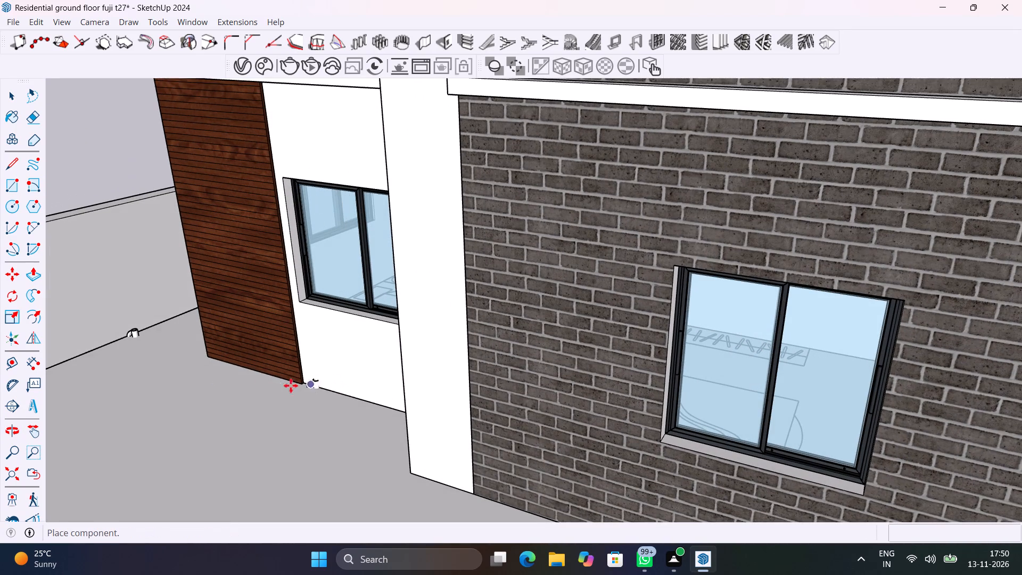
{"action": "key", "text": "space"}
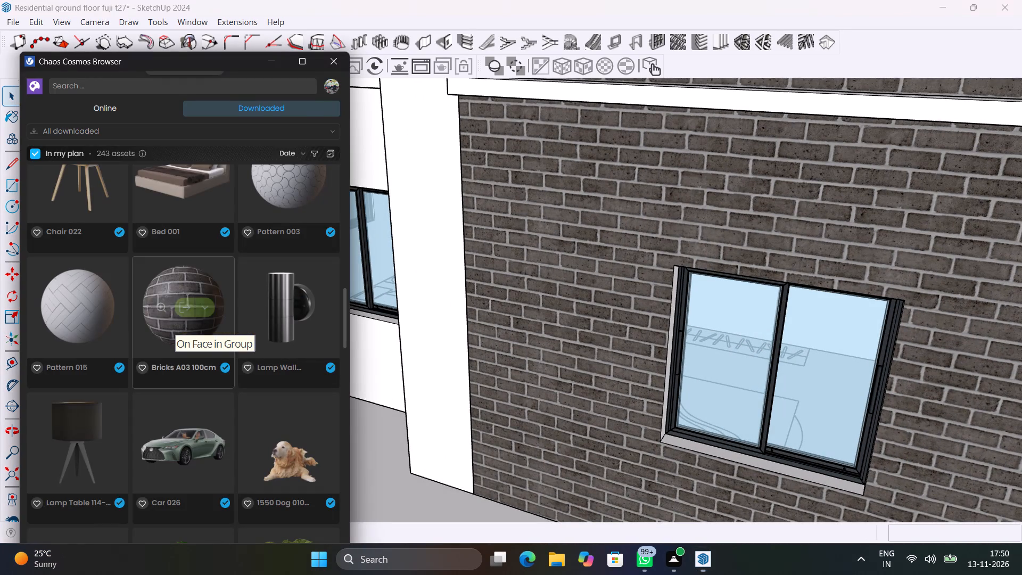
{"action": "left_click", "coordinate": [337, 57]}
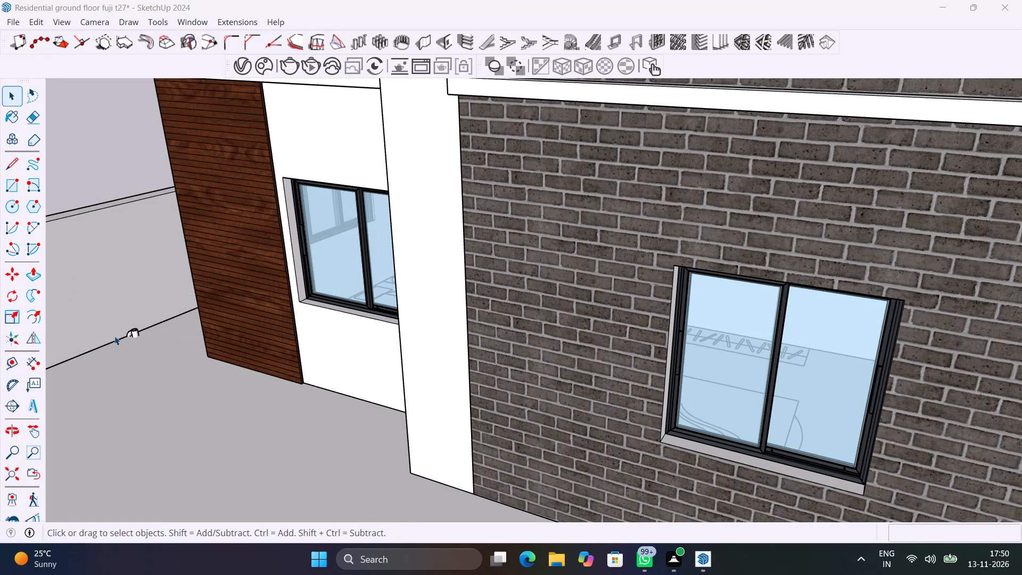
Move the wall lamp from the compound ground out into the open space beside the house.
{"action": "scroll", "coordinate": [131, 334], "scroll_direction": "up", "scroll_amount": 4}
{"action": "left_click", "coordinate": [135, 334]}
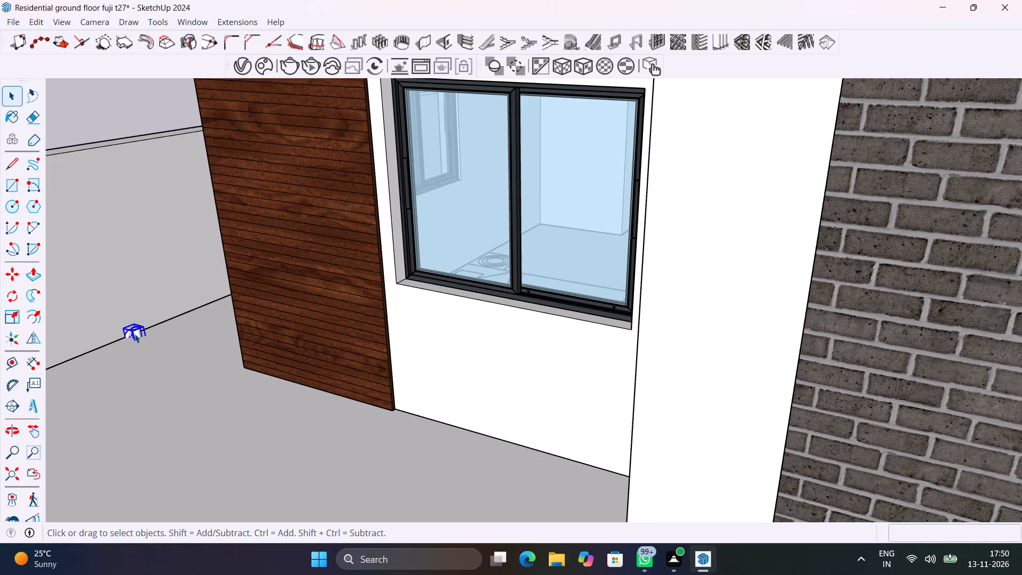
{"action": "key", "text": "m"}
{"action": "left_click", "coordinate": [135, 334]}
{"action": "scroll", "coordinate": [157, 345], "scroll_direction": "down", "scroll_amount": 20}
{"action": "scroll", "coordinate": [157, 345], "scroll_direction": "down", "scroll_amount": 2}
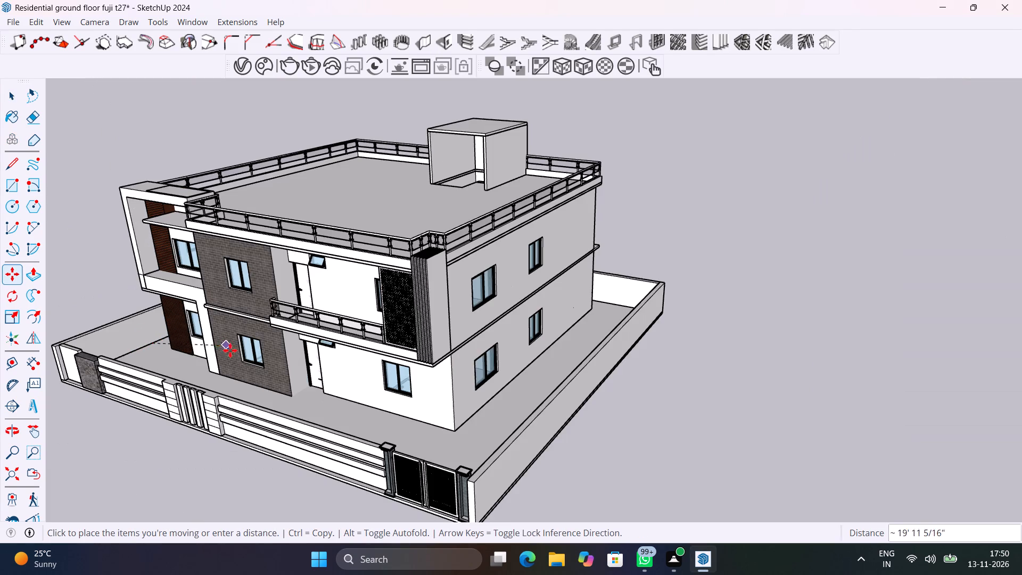
{"action": "scroll", "coordinate": [238, 355], "scroll_direction": "up", "scroll_amount": 11}
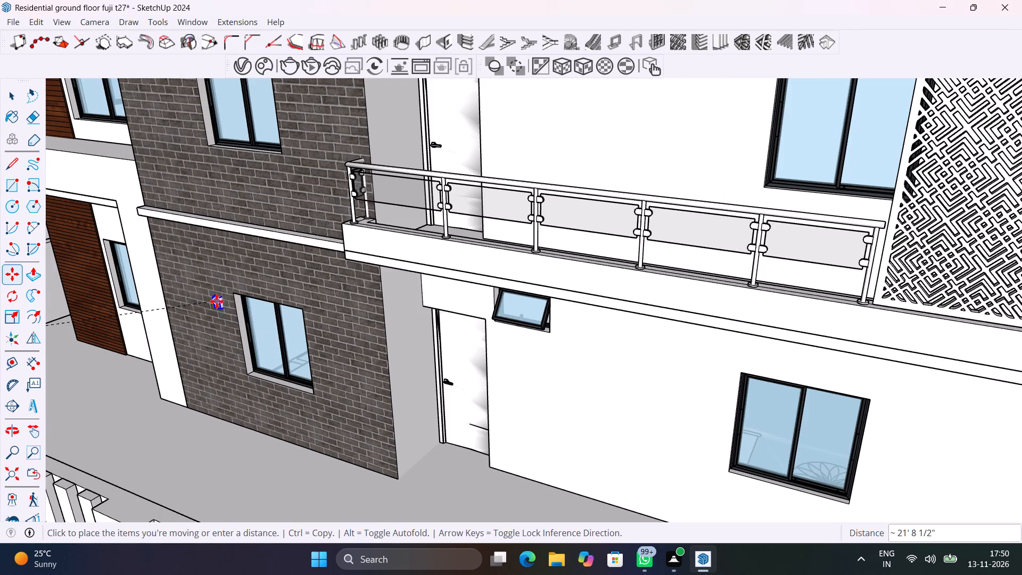
{"action": "scroll", "coordinate": [217, 301], "scroll_direction": "up", "scroll_amount": 11}
{"action": "scroll", "coordinate": [204, 288], "scroll_direction": "down", "scroll_amount": 6}
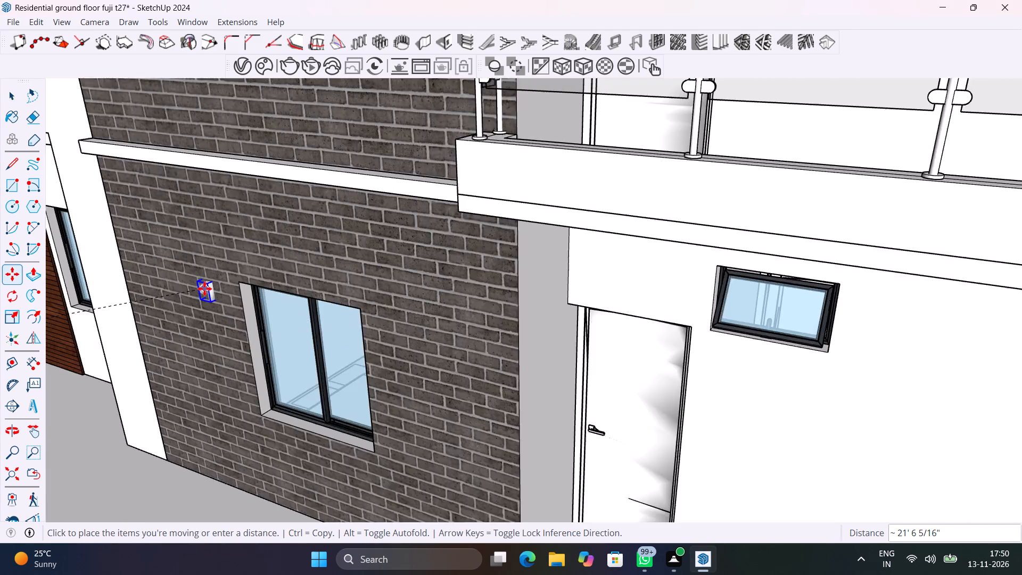
{"action": "scroll", "coordinate": [204, 289], "scroll_direction": "down", "scroll_amount": 20}
{"action": "scroll", "coordinate": [204, 289], "scroll_direction": "down", "scroll_amount": 1}
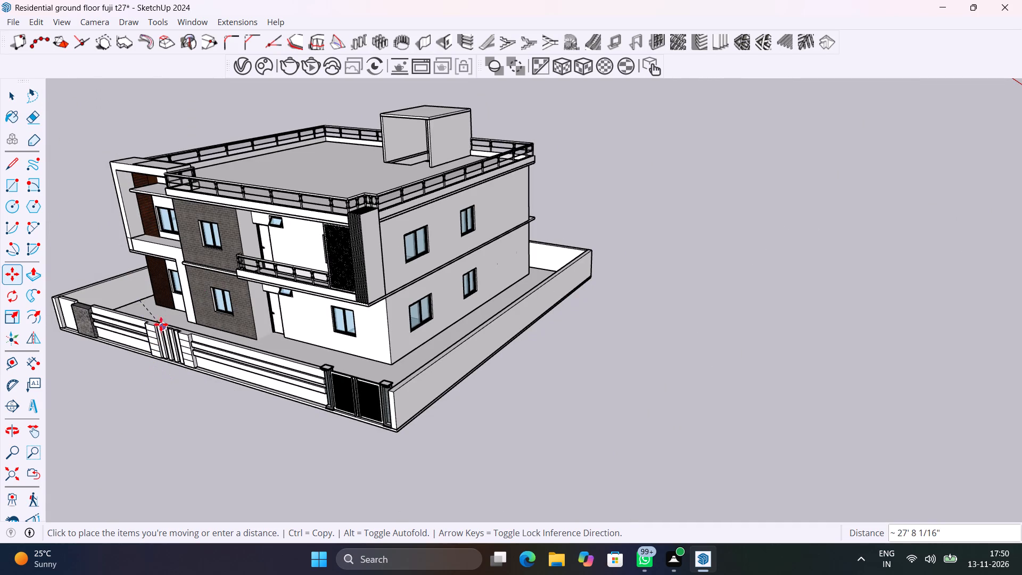
{"action": "scroll", "coordinate": [160, 318], "scroll_direction": "up", "scroll_amount": 11}
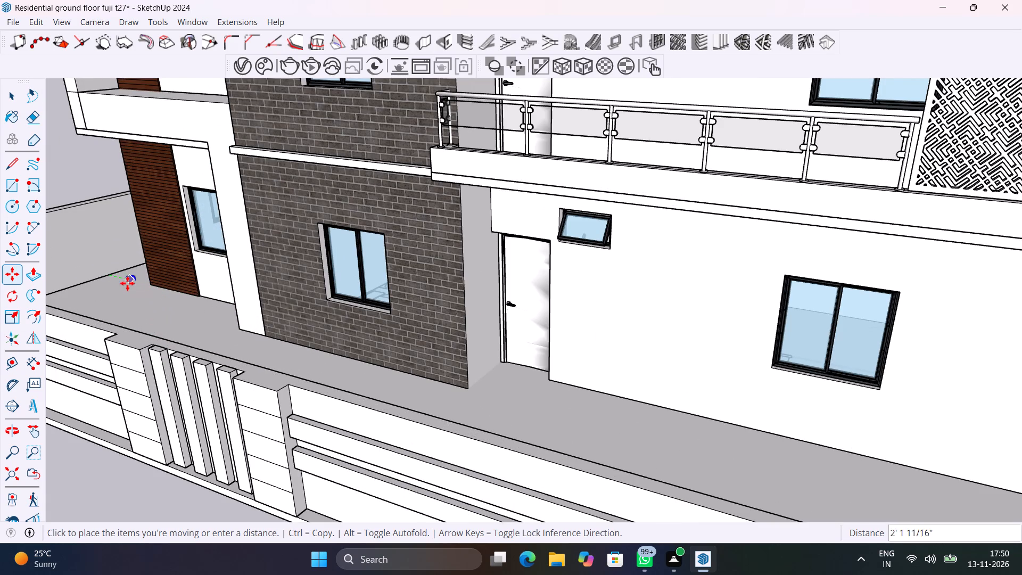
{"action": "scroll", "coordinate": [126, 277], "scroll_direction": "down", "scroll_amount": 12}
{"action": "middle_click_drag", "start_coordinate": [156, 291], "coordinate": [281, 357], "text": "shift"}
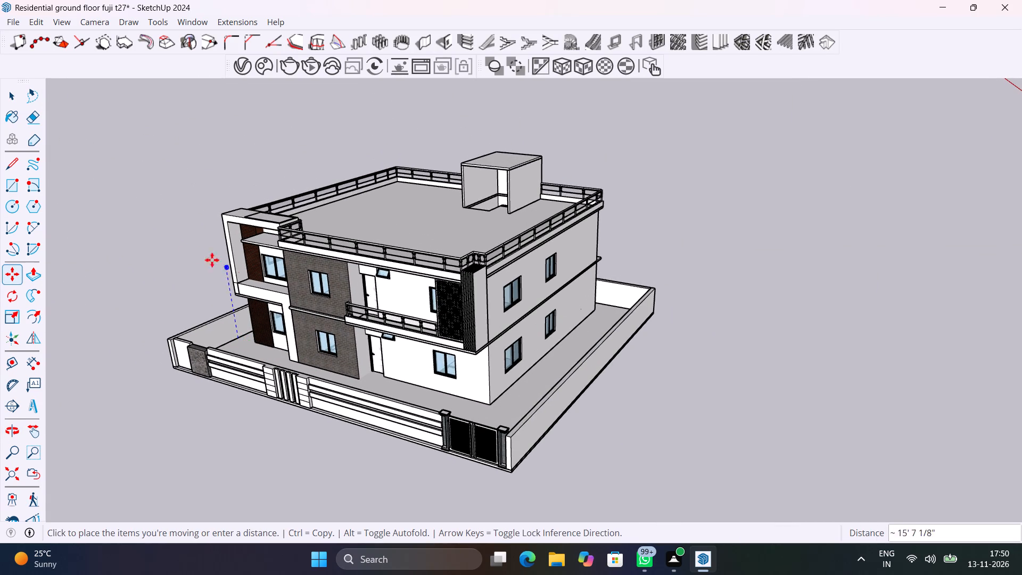
{"action": "left_click", "coordinate": [193, 262]}
{"action": "scroll", "coordinate": [203, 264], "scroll_direction": "up", "scroll_amount": 11}
{"action": "key", "text": "space"}
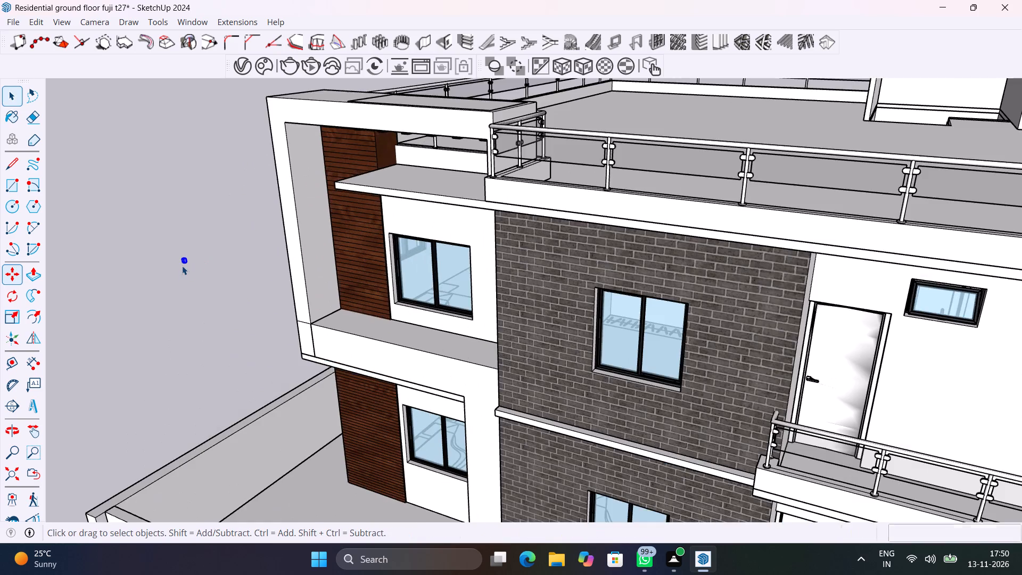
Rotate the wall lamp 90 degrees about the vertical axis.
{"action": "scroll", "coordinate": [182, 264], "scroll_direction": "up", "scroll_amount": 20}
{"action": "scroll", "coordinate": [182, 264], "scroll_direction": "up", "scroll_amount": 3}
{"action": "middle_click_drag", "start_coordinate": [210, 278], "coordinate": [344, 287]}
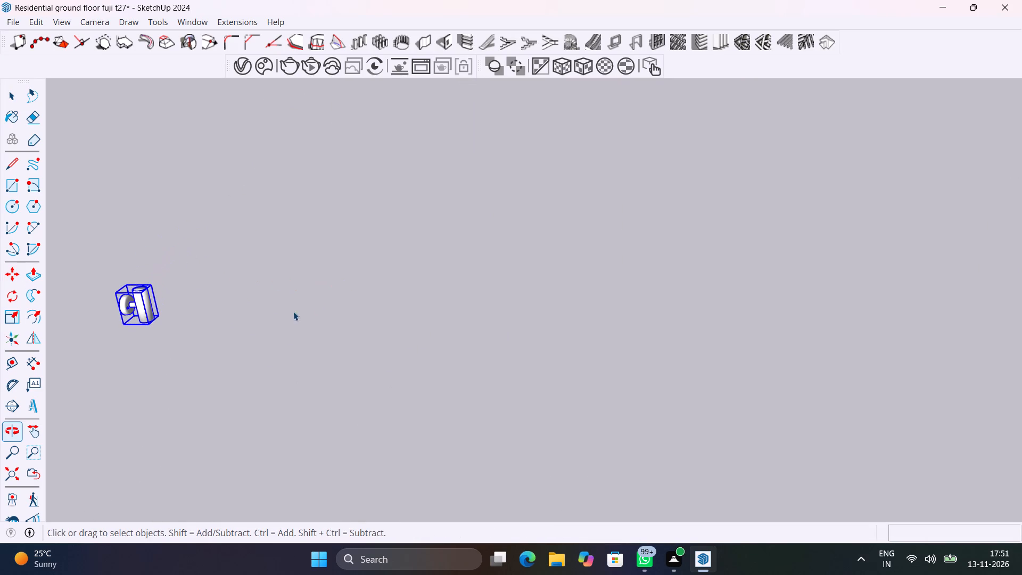
{"action": "scroll", "coordinate": [161, 307], "scroll_direction": "down", "scroll_amount": 2}
{"action": "left_click", "coordinate": [156, 306]}
{"action": "scroll", "coordinate": [156, 307], "scroll_direction": "up", "scroll_amount": 3}
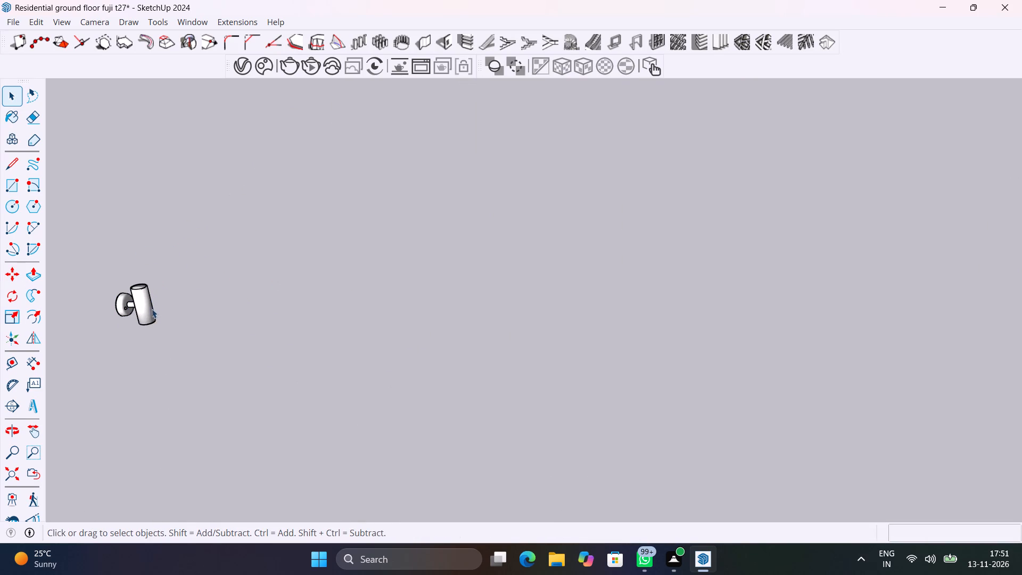
{"action": "left_click", "coordinate": [151, 308]}
{"action": "key", "text": "q"}
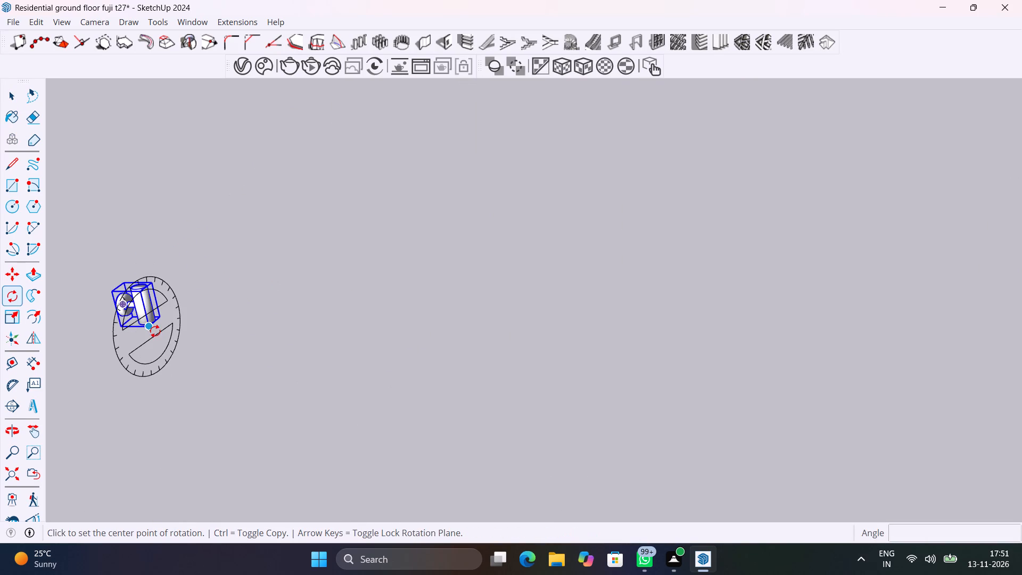
{"action": "key", "text": "Up"}
{"action": "left_click", "coordinate": [152, 338]}
{"action": "left_click", "coordinate": [101, 347]}
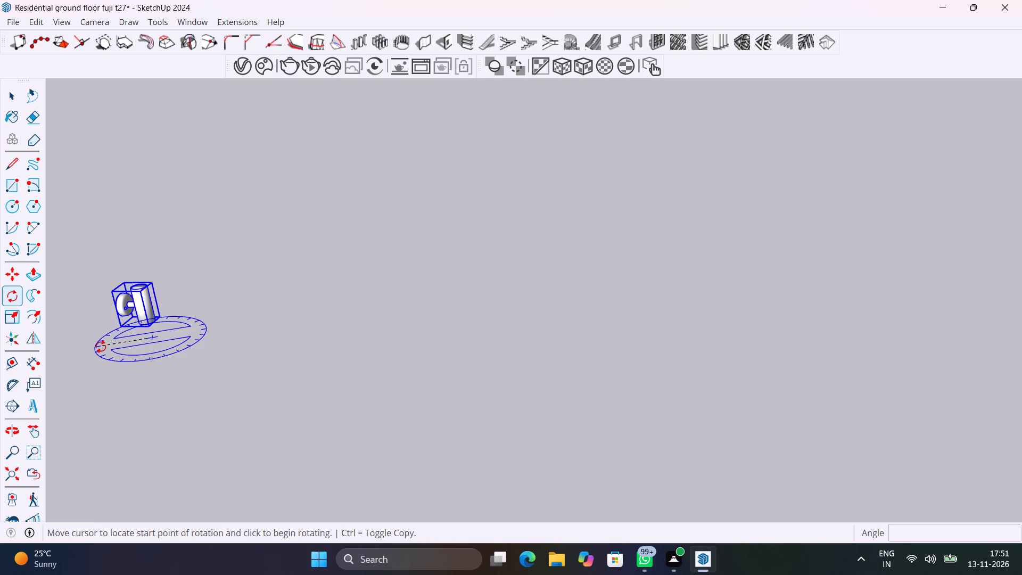
{"action": "key", "text": "Escape"}
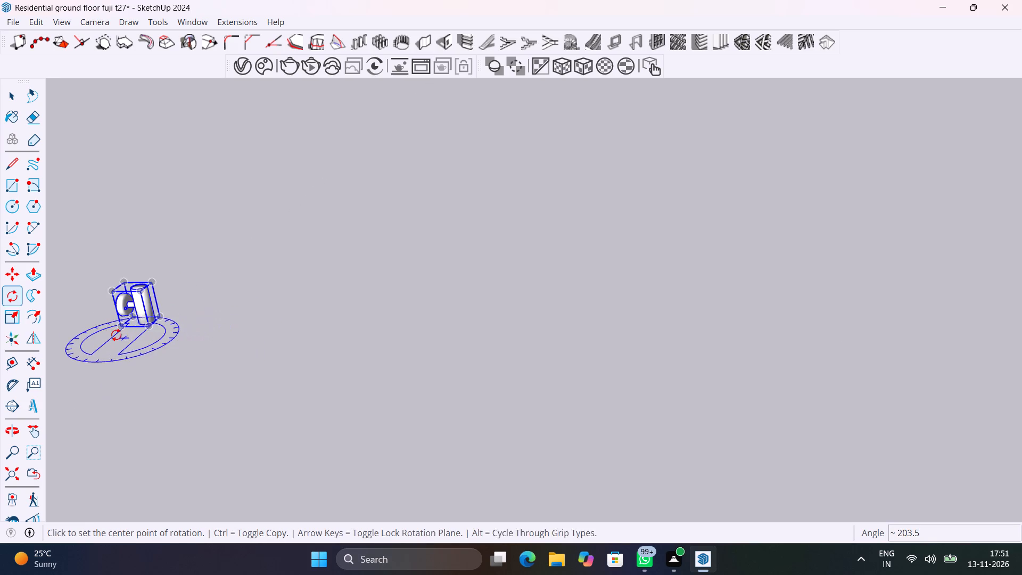
{"action": "left_click", "coordinate": [121, 331]}
{"action": "key", "text": "Escape"}
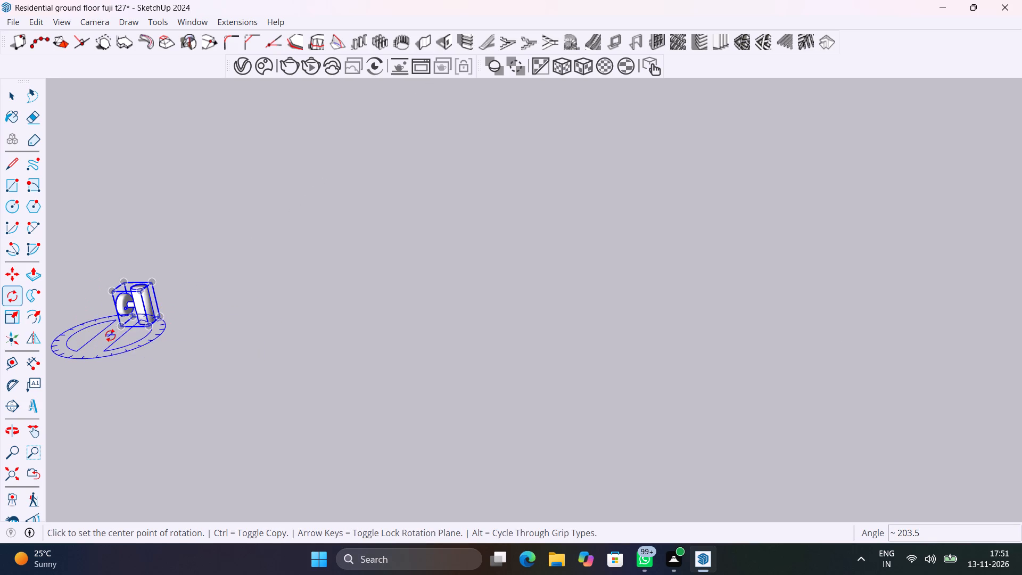
{"action": "left_click", "coordinate": [119, 335]}
{"action": "left_click", "coordinate": [98, 341]}
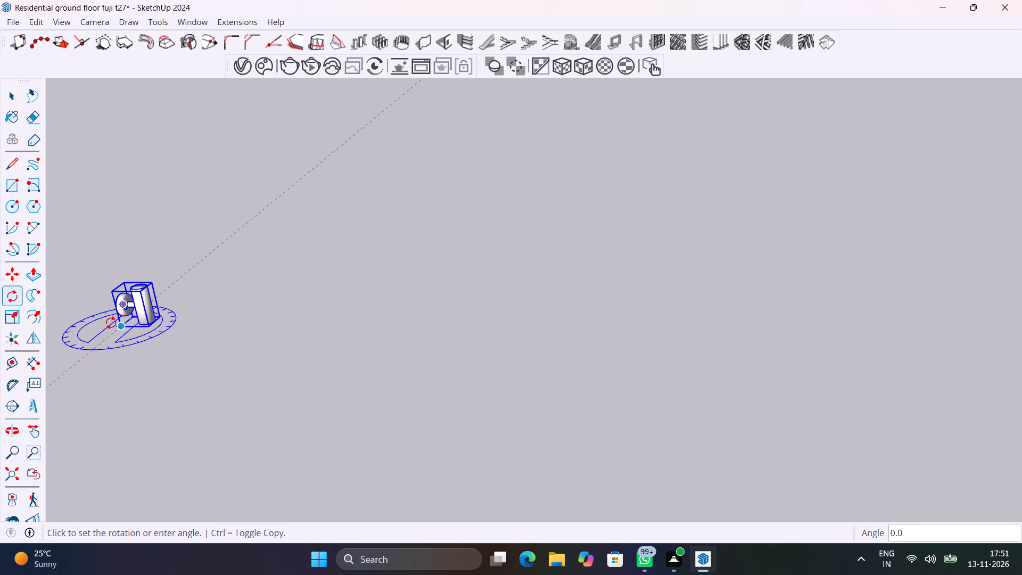
{"action": "type", "text": "90"}
{"action": "key", "text": "Return"}
{"action": "key", "text": "space"}
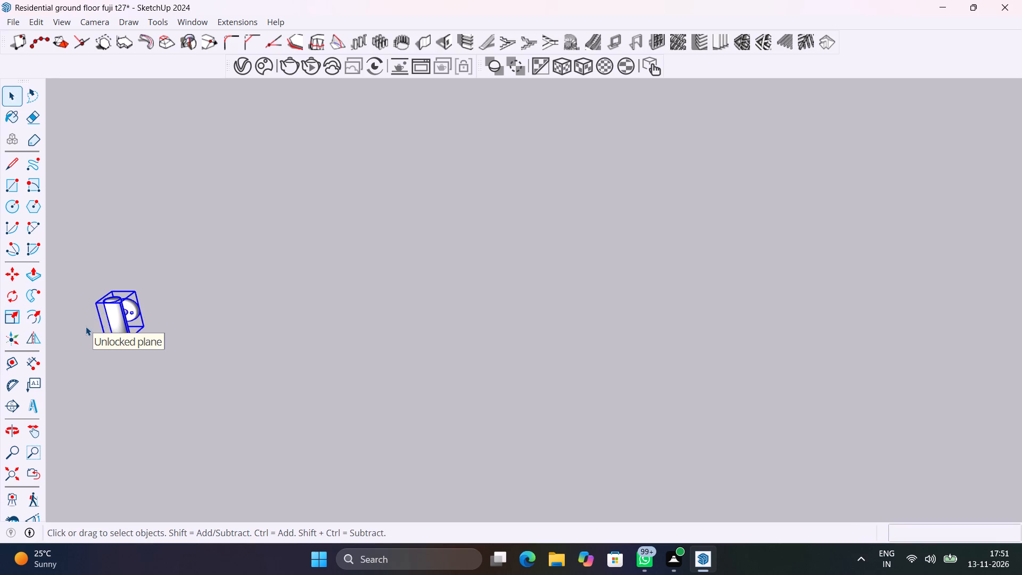
Enlarge the wall lamp uniformly from a corner to several times its size.
{"action": "scroll", "coordinate": [141, 376], "scroll_direction": "down", "scroll_amount": 3}
{"action": "middle_click_drag", "start_coordinate": [145, 376], "coordinate": [417, 396], "text": "shift"}
{"action": "key", "text": "s"}
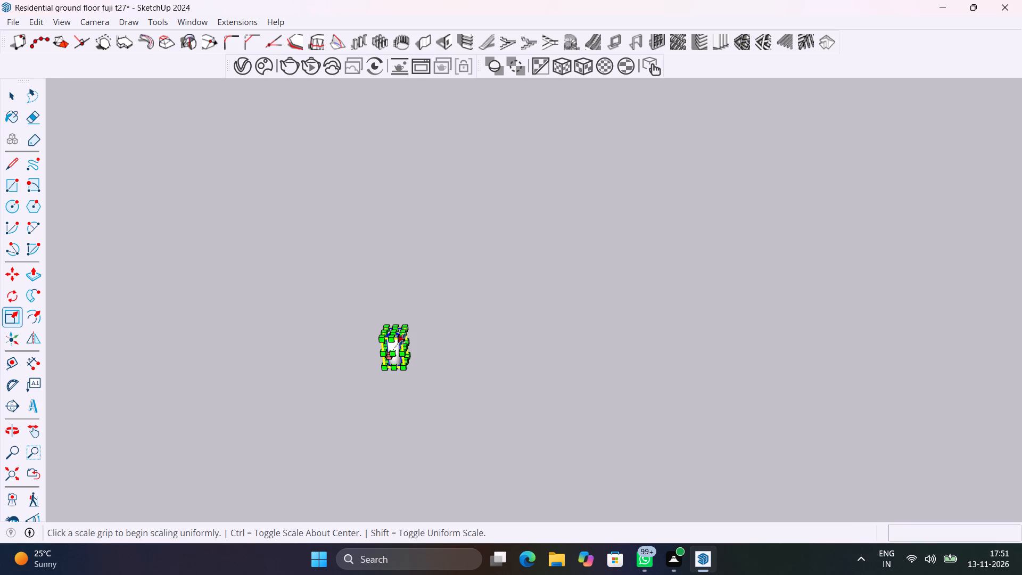
{"action": "scroll", "coordinate": [402, 338], "scroll_direction": "up", "scroll_amount": 3}
{"action": "left_click", "coordinate": [402, 338]}
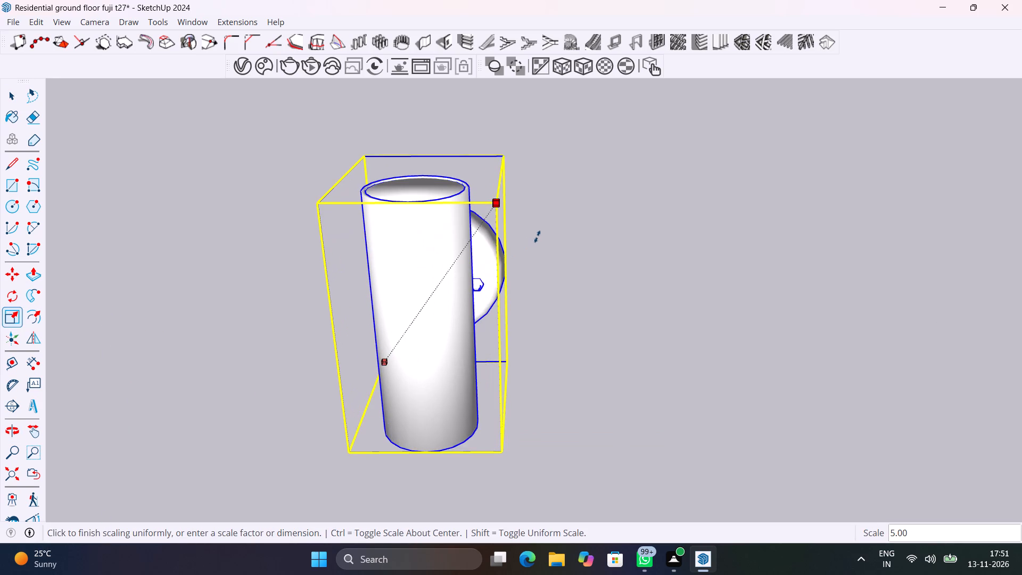
{"action": "scroll", "coordinate": [537, 236], "scroll_direction": "down", "scroll_amount": 6}
{"action": "left_click", "coordinate": [586, 196]}
{"action": "key", "text": "space"}
{"action": "left_click", "coordinate": [390, 342]}
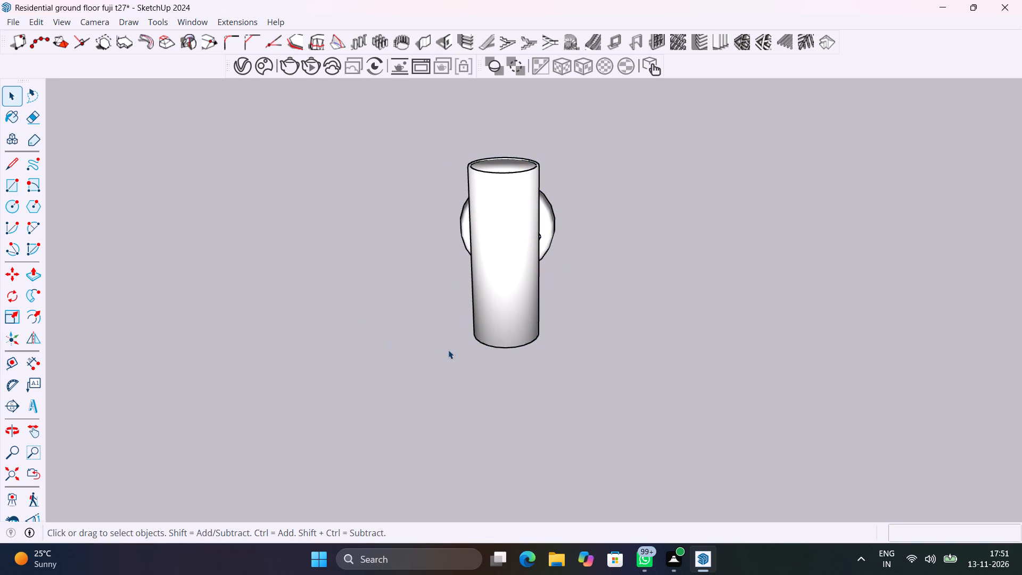
Move the enlarged wall lamp about 37' 5" closer to the compound wall on the wood-clad side of the house.
{"action": "left_click", "coordinate": [501, 336]}
{"action": "key", "text": "m"}
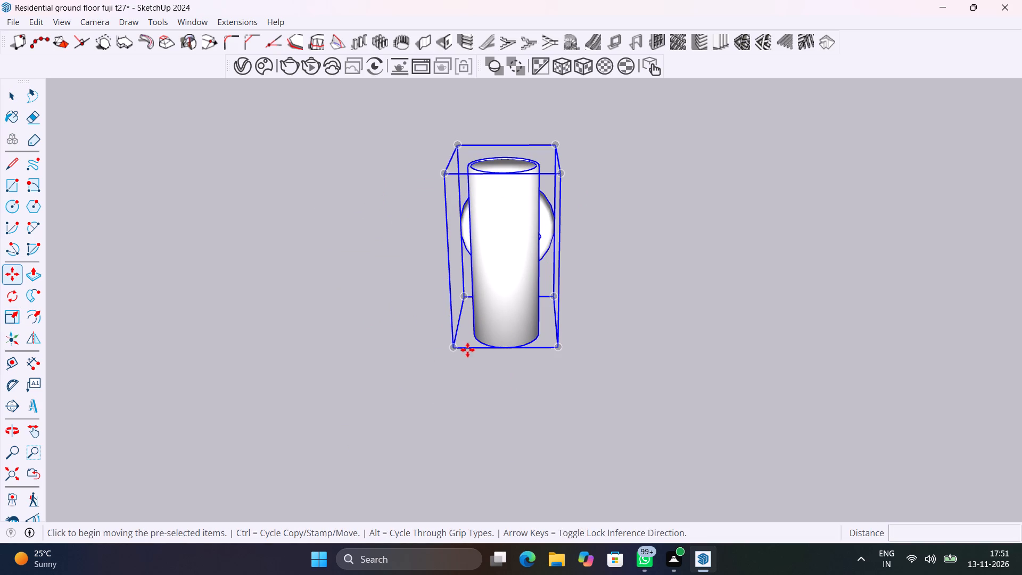
{"action": "left_click", "coordinate": [454, 350]}
{"action": "scroll", "coordinate": [536, 366], "scroll_direction": "down", "scroll_amount": 20}
{"action": "scroll", "coordinate": [536, 366], "scroll_direction": "down", "scroll_amount": 8}
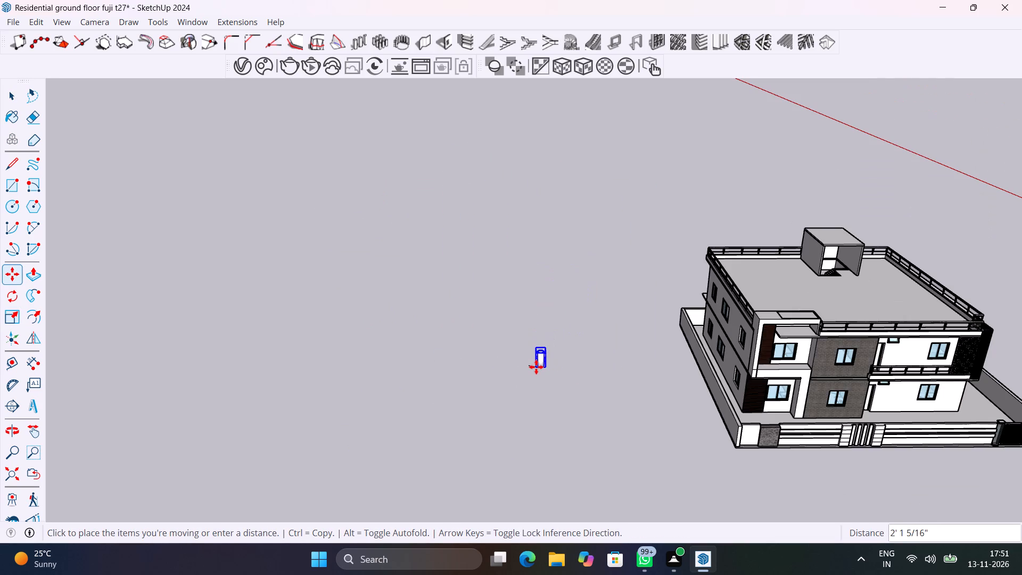
{"action": "scroll", "coordinate": [774, 356], "scroll_direction": "up", "scroll_amount": 11}
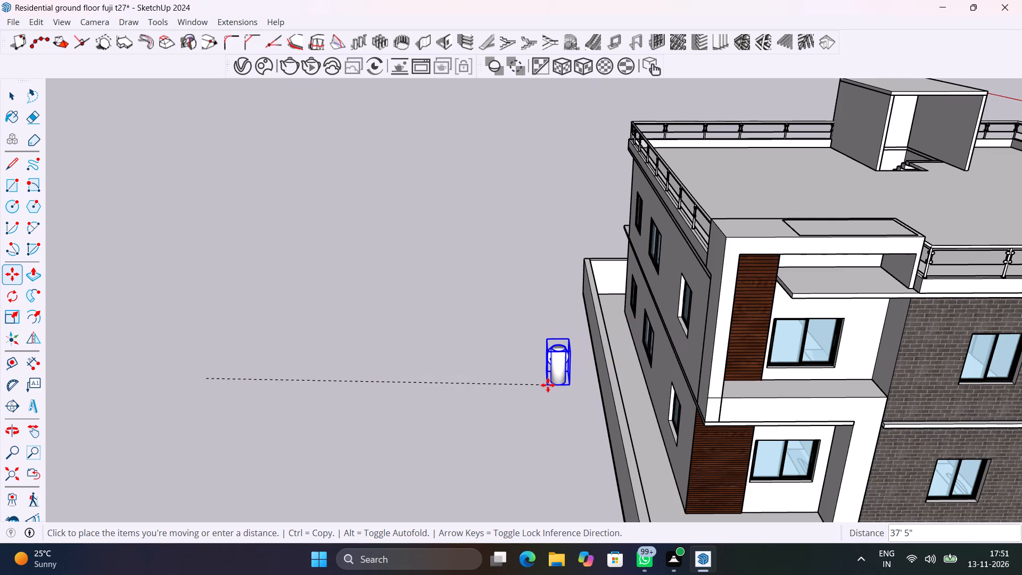
{"action": "left_click", "coordinate": [548, 385]}
Scale the wall lamp down uniformly to a factor of about 0.52.
{"action": "scroll", "coordinate": [559, 378], "scroll_direction": "up", "scroll_amount": 13}
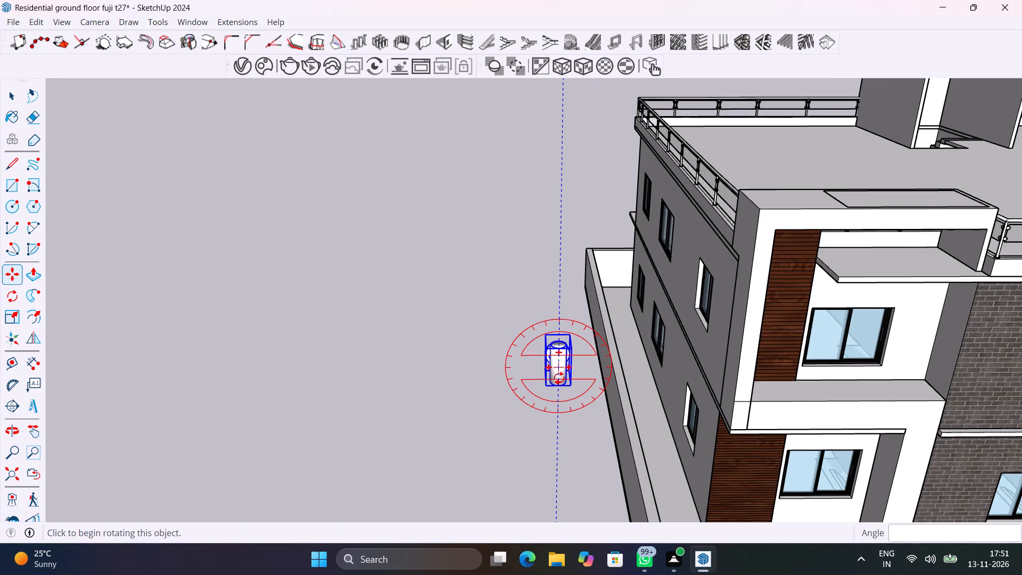
{"action": "scroll", "coordinate": [559, 378], "scroll_direction": "up", "scroll_amount": 4}
{"action": "middle_click_drag", "start_coordinate": [559, 378], "coordinate": [561, 353]}
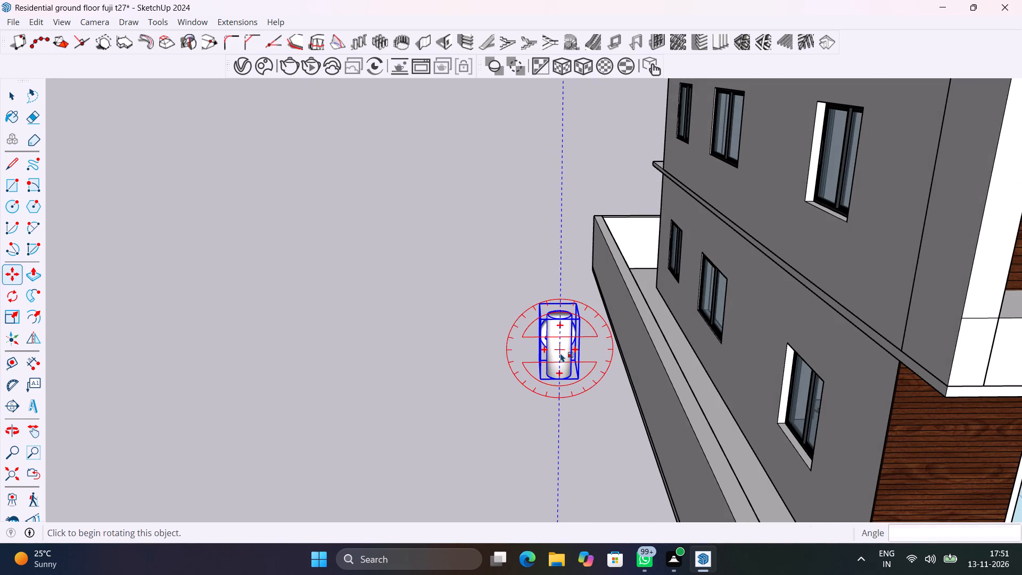
{"action": "key", "text": "s"}
{"action": "left_click", "coordinate": [581, 317]}
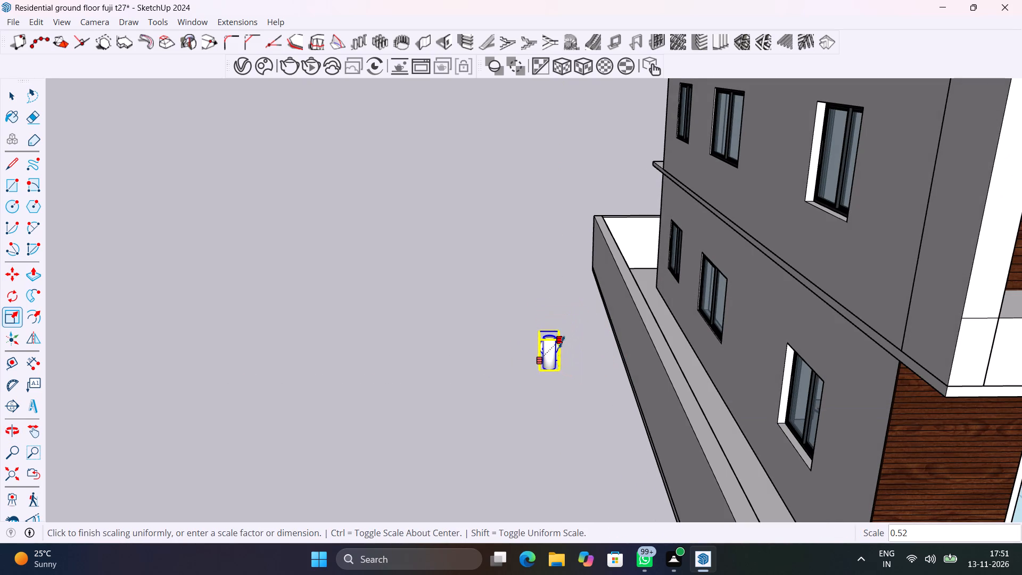
{"action": "left_click", "coordinate": [562, 342]}
{"action": "key", "text": "space"}
{"action": "left_click", "coordinate": [510, 408]}
{"action": "scroll", "coordinate": [548, 371], "scroll_direction": "up", "scroll_amount": 4}
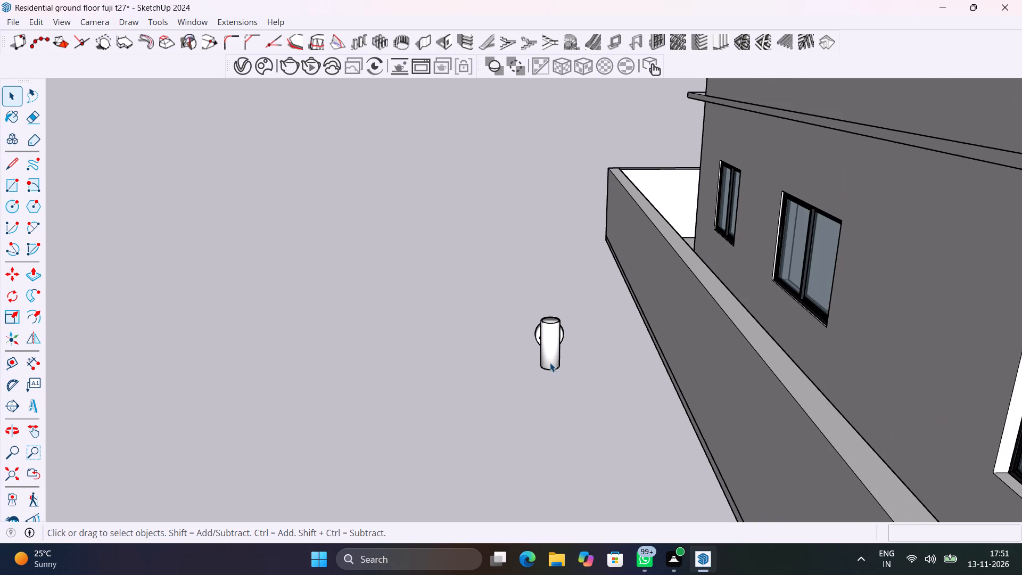
Move the wall lamp about 28' 2" onto the house's side wall, beside the upper-floor window nearest the front corner.
{"action": "left_click", "coordinate": [550, 363]}
{"action": "key", "text": "m"}
{"action": "left_click", "coordinate": [531, 372]}
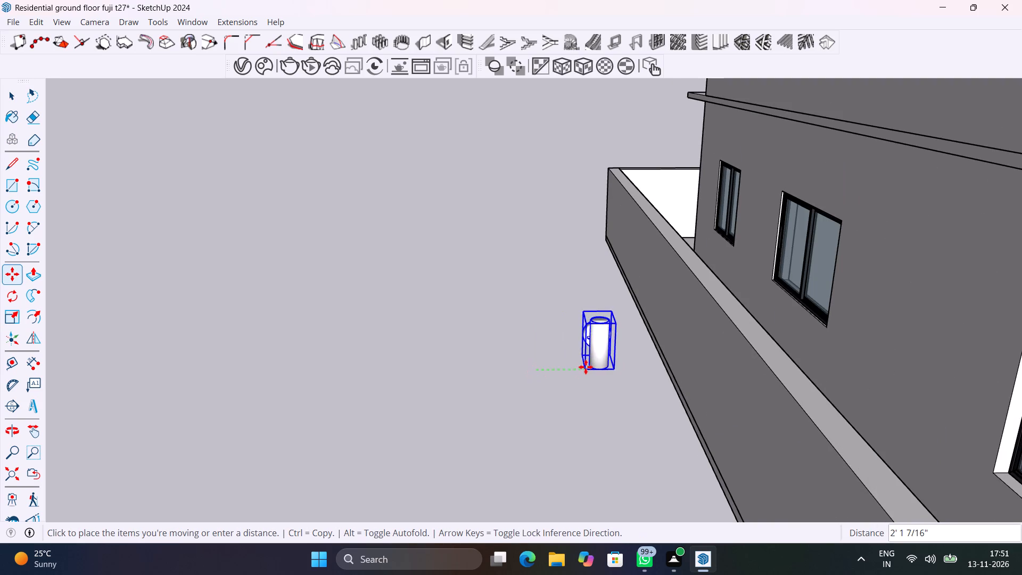
{"action": "scroll", "coordinate": [586, 367], "scroll_direction": "down", "scroll_amount": 12}
{"action": "scroll", "coordinate": [742, 306], "scroll_direction": "up", "scroll_amount": 11}
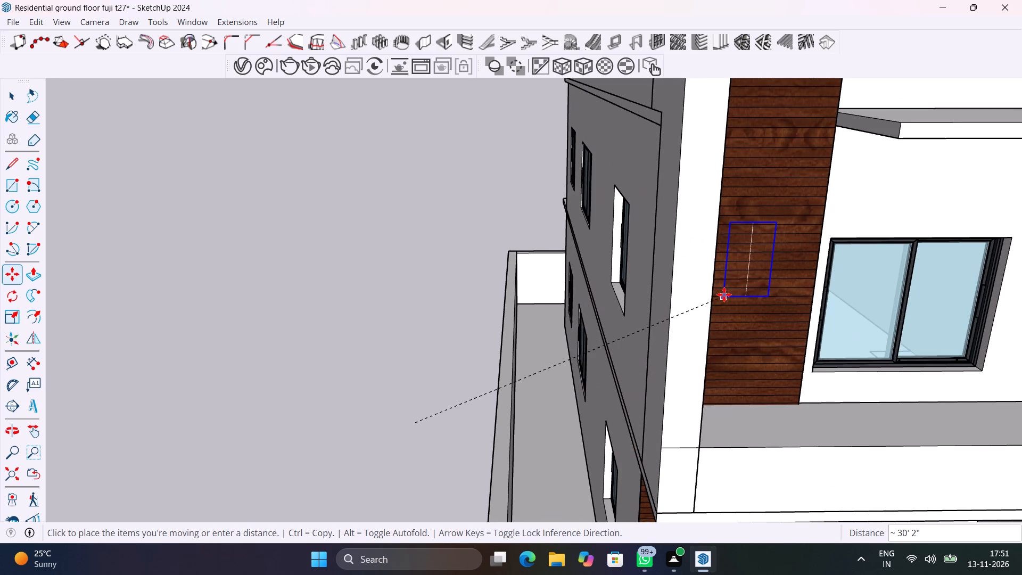
{"action": "middle_click_drag", "start_coordinate": [727, 294], "coordinate": [559, 283], "text": "shift"}
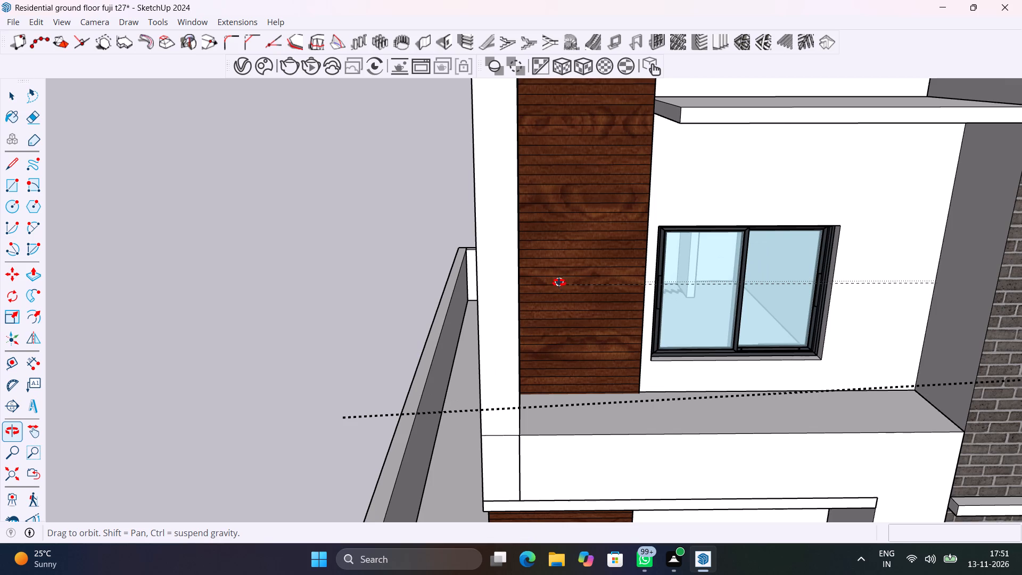
{"action": "middle_click_drag", "start_coordinate": [559, 283], "coordinate": [711, 302], "text": "shift"}
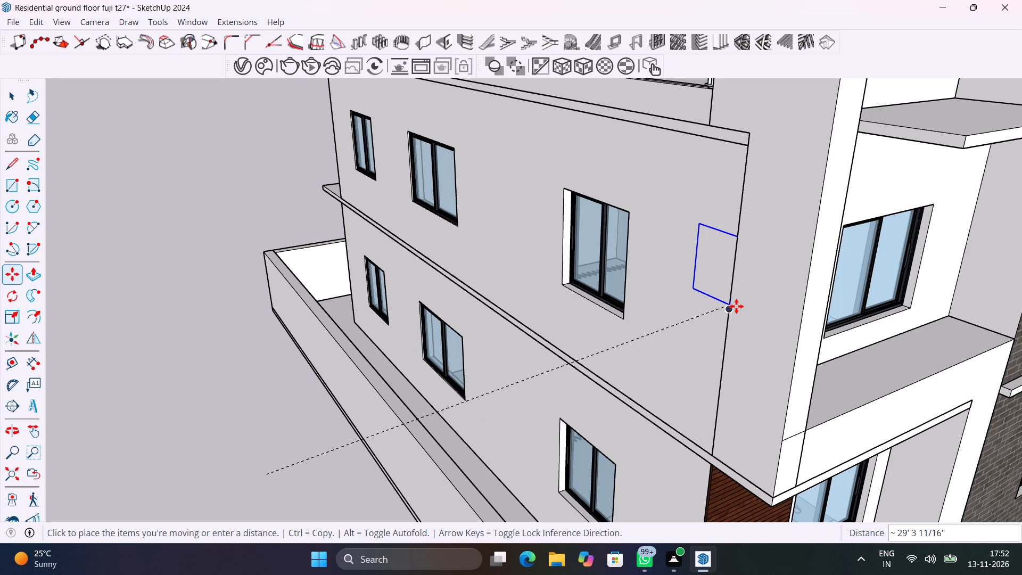
{"action": "left_click", "coordinate": [642, 335]}
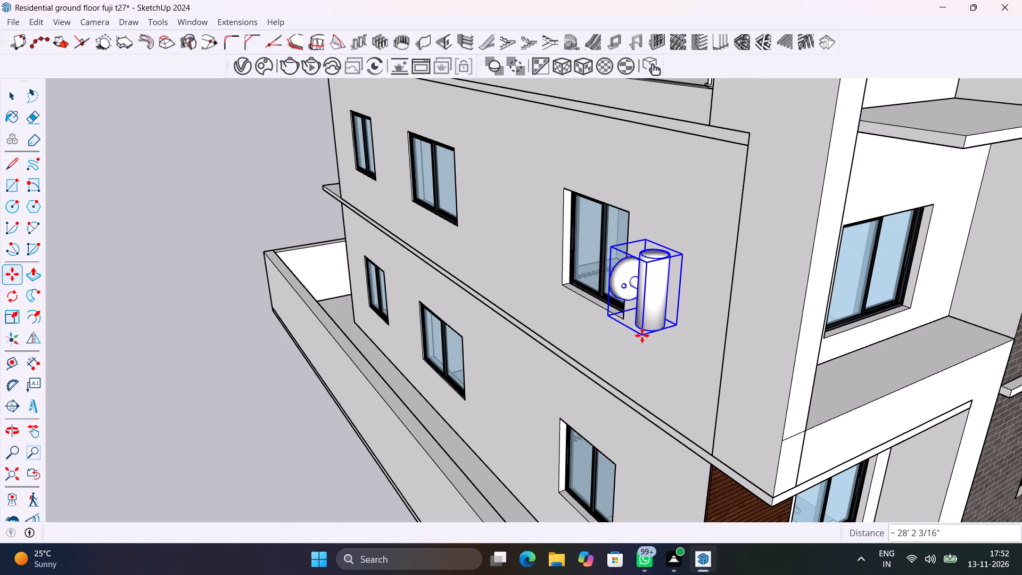
Scale the wall lamp down uniformly twice from its upper corner, by 0.75 and by about 0.55.
{"action": "scroll", "coordinate": [652, 325], "scroll_direction": "up", "scroll_amount": 2}
{"action": "key", "text": "s"}
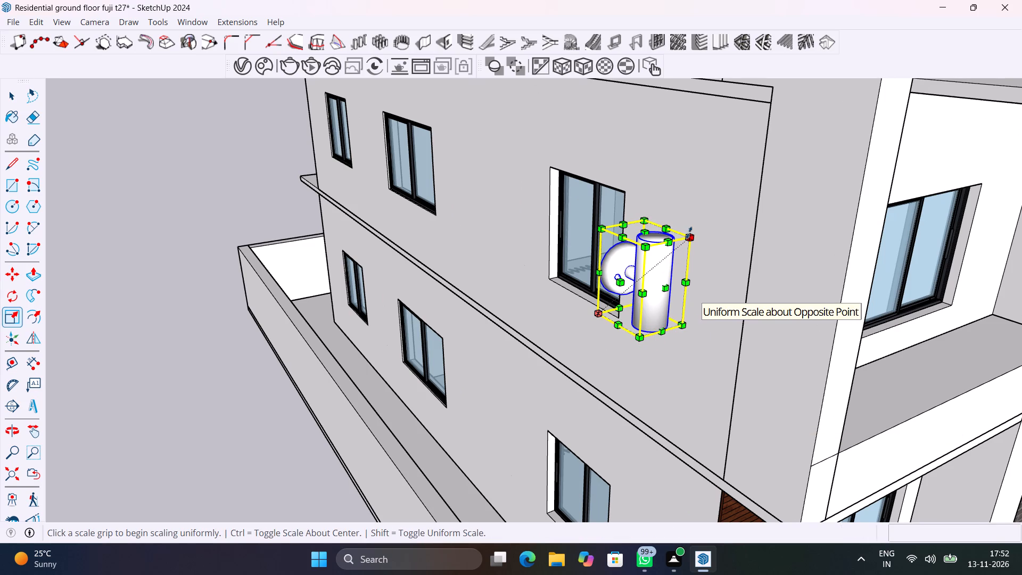
{"action": "left_click", "coordinate": [690, 239]}
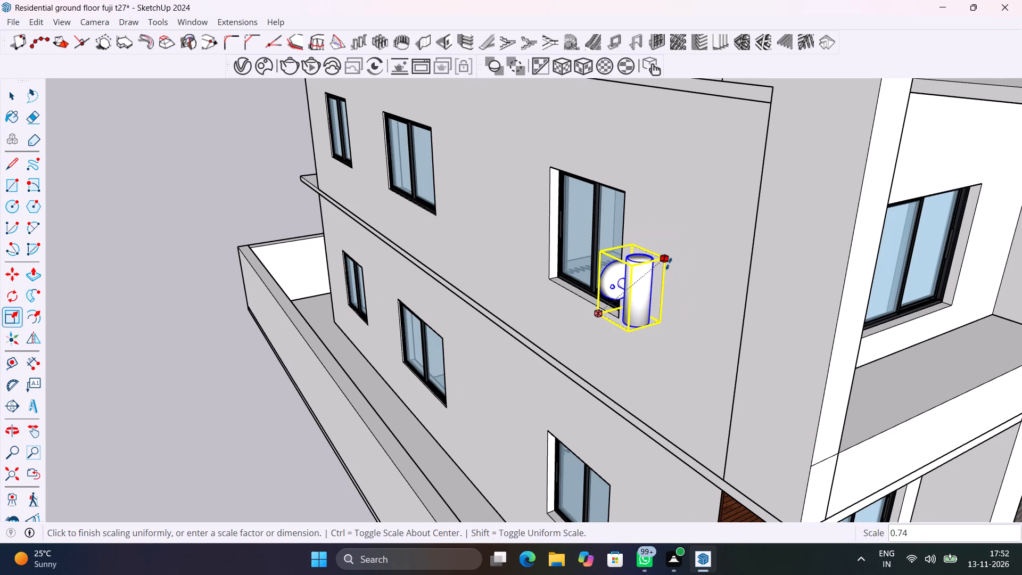
{"action": "left_click", "coordinate": [665, 257]}
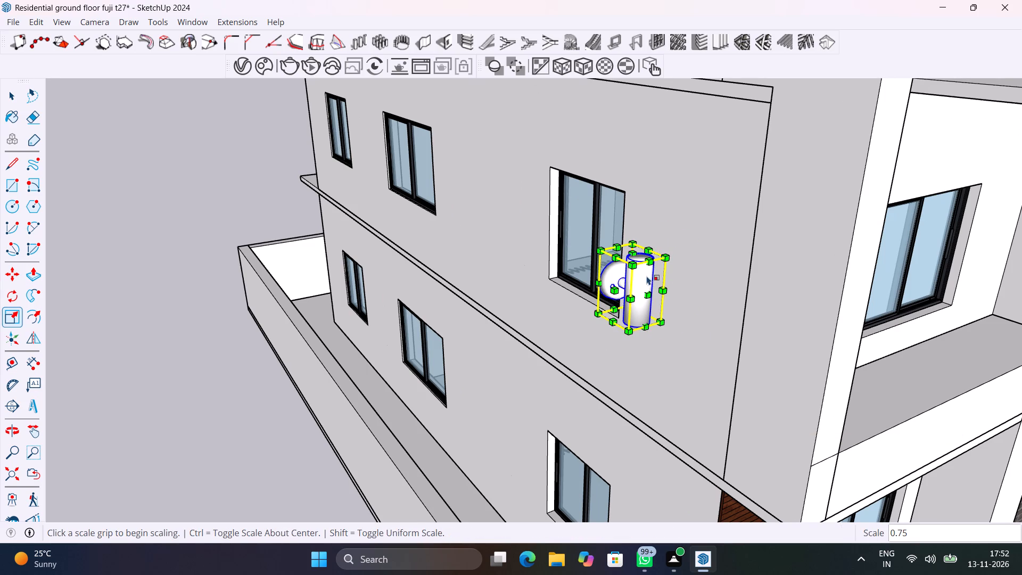
{"action": "left_click", "coordinate": [663, 257]}
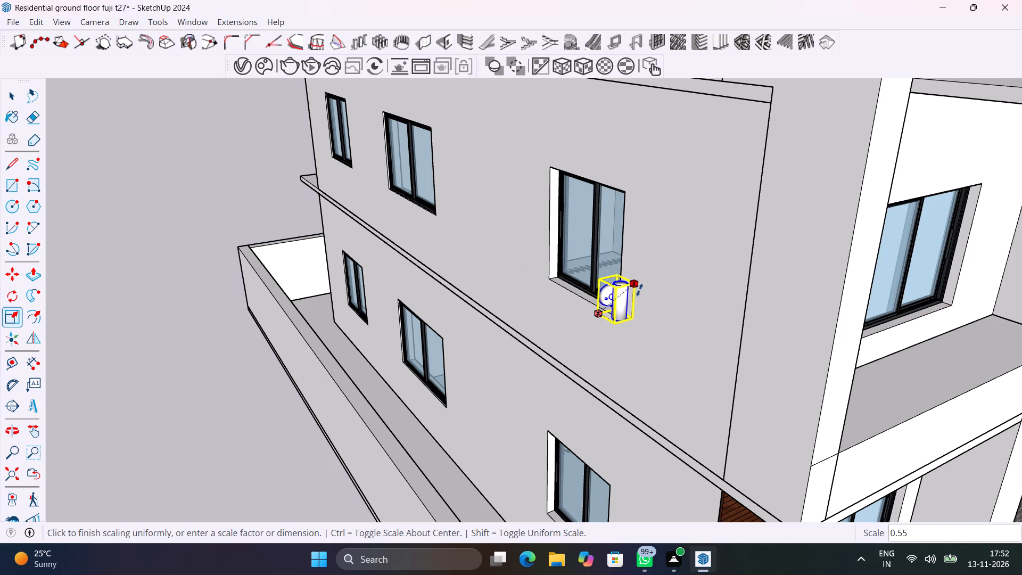
{"action": "left_click", "coordinate": [639, 290]}
{"action": "key", "text": "space"}
{"action": "left_click", "coordinate": [267, 421]}
Save the house model.
{"action": "scroll", "coordinate": [604, 328], "scroll_direction": "up", "scroll_amount": 4}
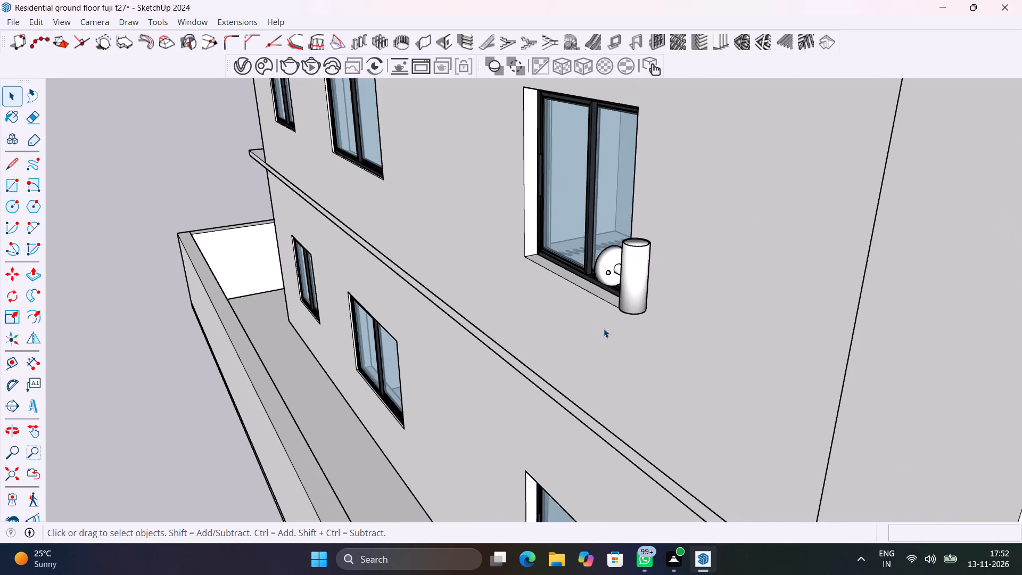
{"action": "scroll", "coordinate": [444, 286], "scroll_direction": "down", "scroll_amount": 9}
{"action": "middle_click_drag", "start_coordinate": [477, 301], "coordinate": [477, 300]}
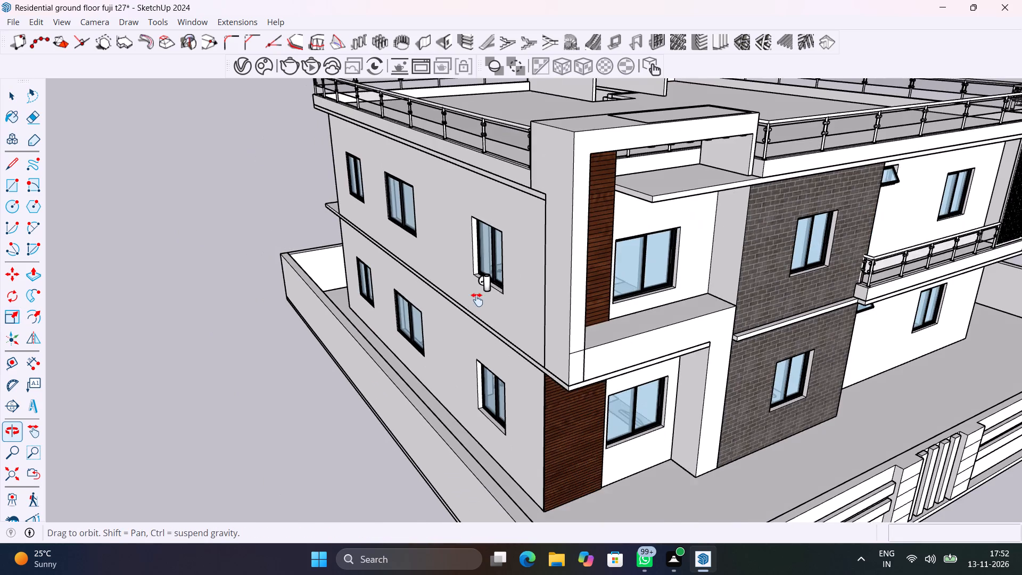
{"action": "middle_click_drag", "start_coordinate": [477, 300], "coordinate": [356, 303]}
{"action": "key", "text": "ctrl+s"}
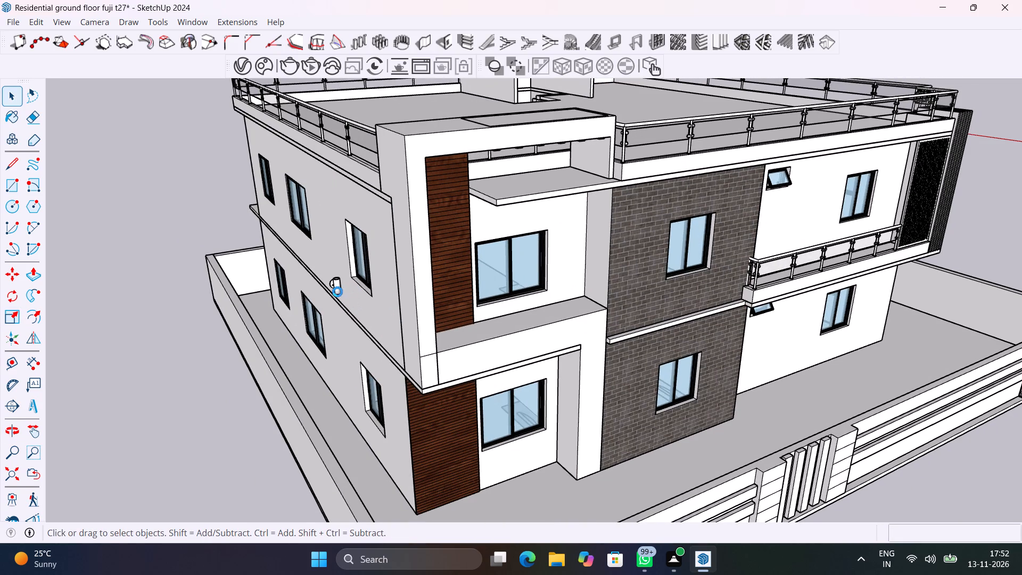
Move the wall lamp about 6' 11" onto the upper-floor wood-clad panel and bring it 7 3/4" out from the face.
{"action": "scroll", "coordinate": [339, 292], "scroll_direction": "up", "scroll_amount": 5}
{"action": "left_click", "coordinate": [339, 292]}
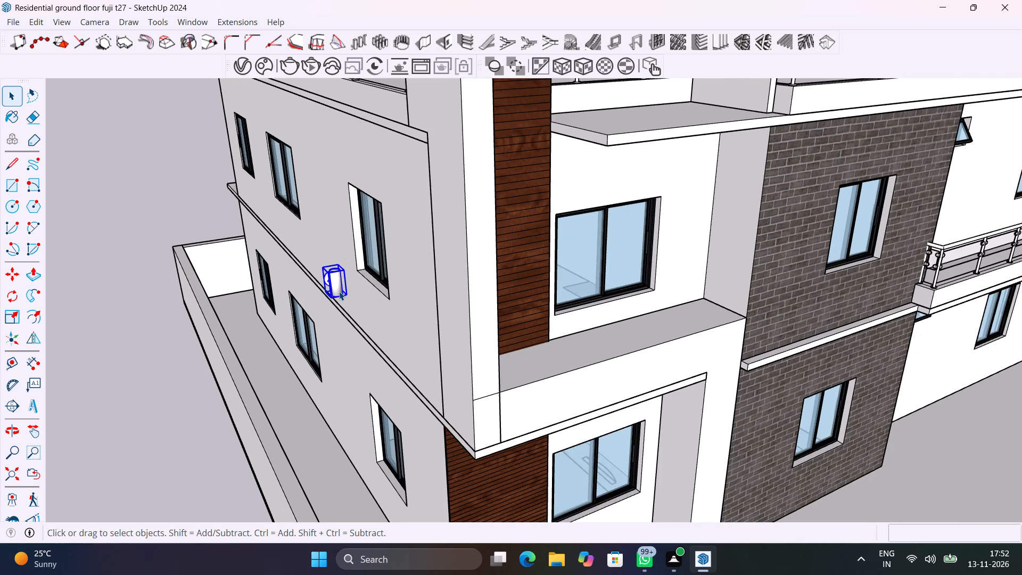
{"action": "key", "text": "m"}
{"action": "left_click", "coordinate": [330, 303]}
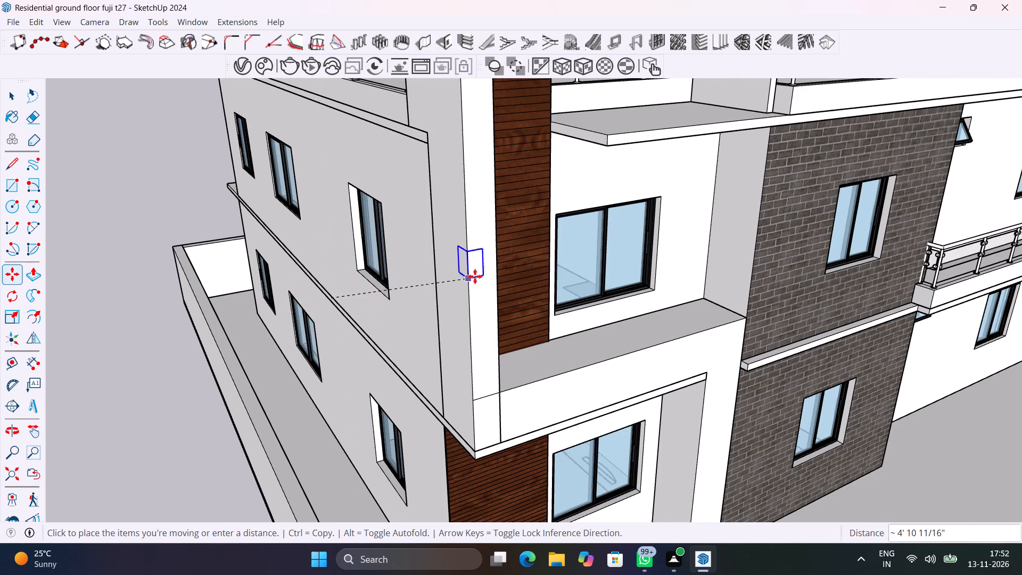
{"action": "scroll", "coordinate": [531, 227], "scroll_direction": "up", "scroll_amount": 8}
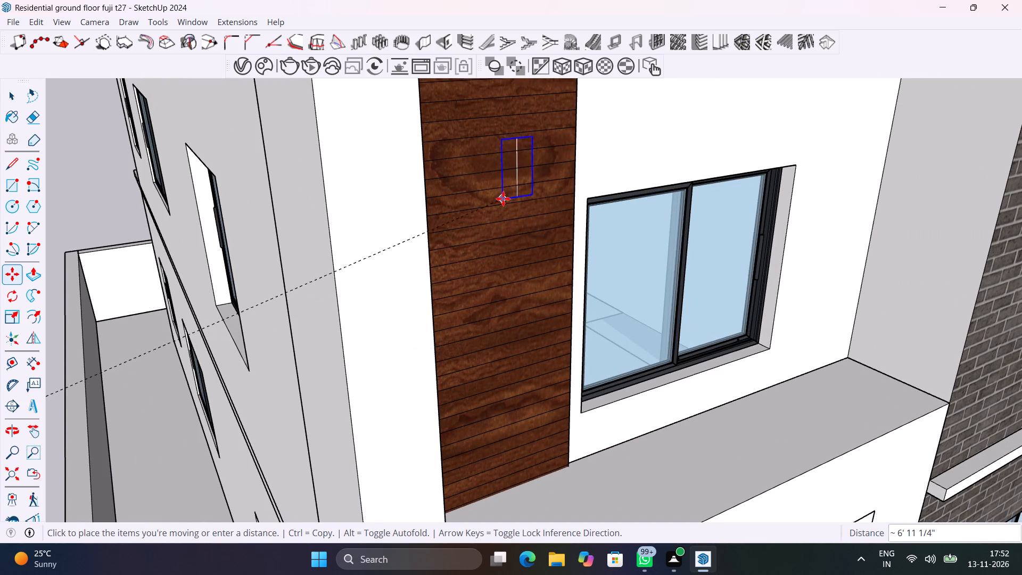
{"action": "left_click", "coordinate": [502, 198]}
{"action": "left_click", "coordinate": [519, 170]}
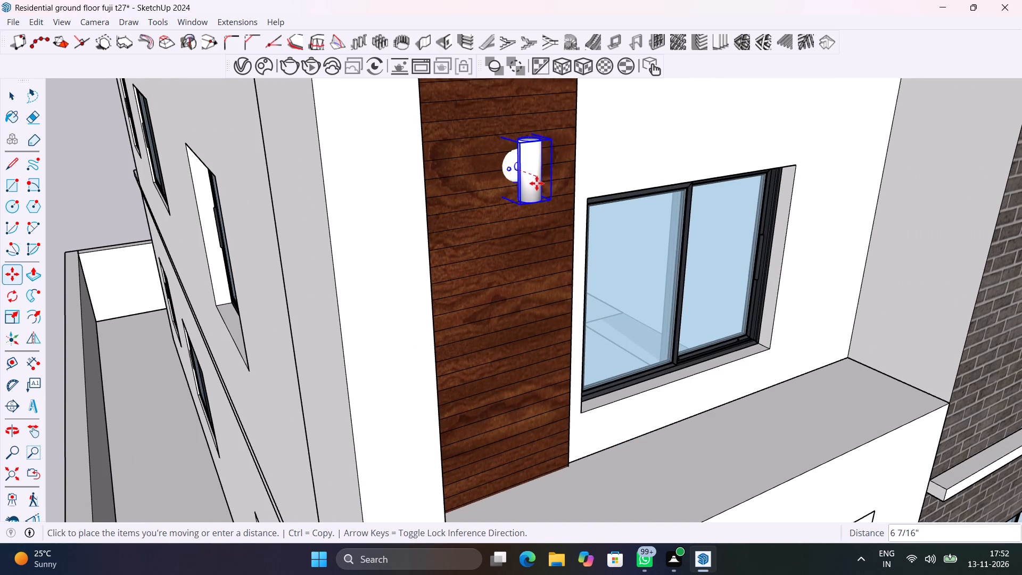
{"action": "left_click", "coordinate": [540, 185]}
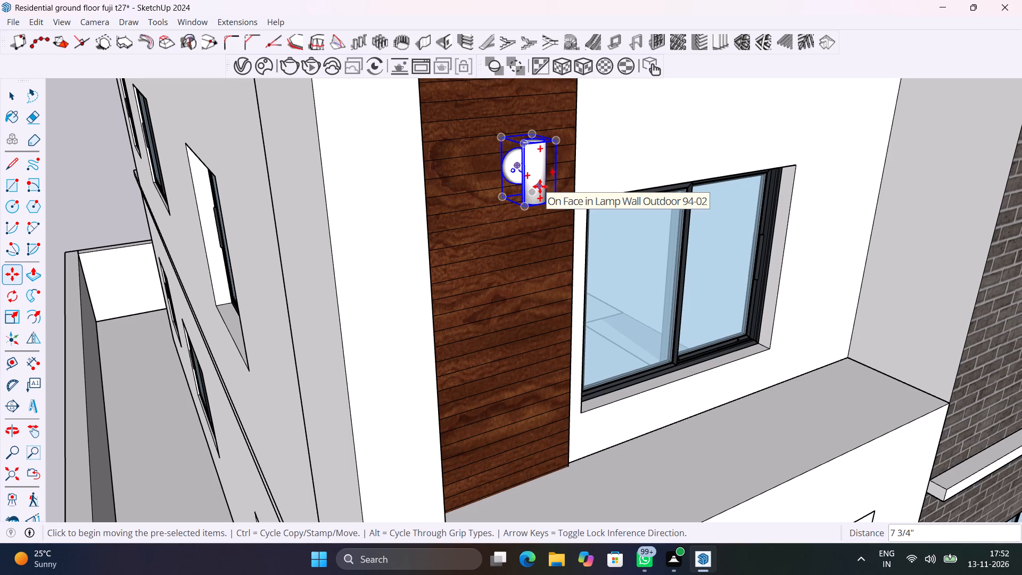
Scale the wall lamp on the wood-clad panel down uniformly by a factor of 0.80.
{"action": "middle_click_drag", "start_coordinate": [559, 211], "coordinate": [555, 209]}
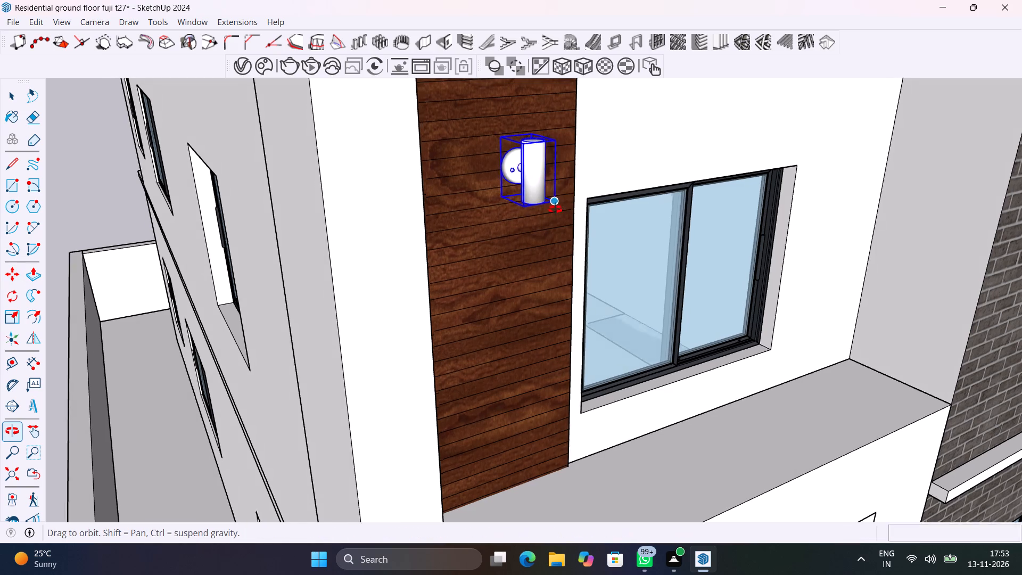
{"action": "middle_click_drag", "start_coordinate": [555, 209], "coordinate": [441, 193]}
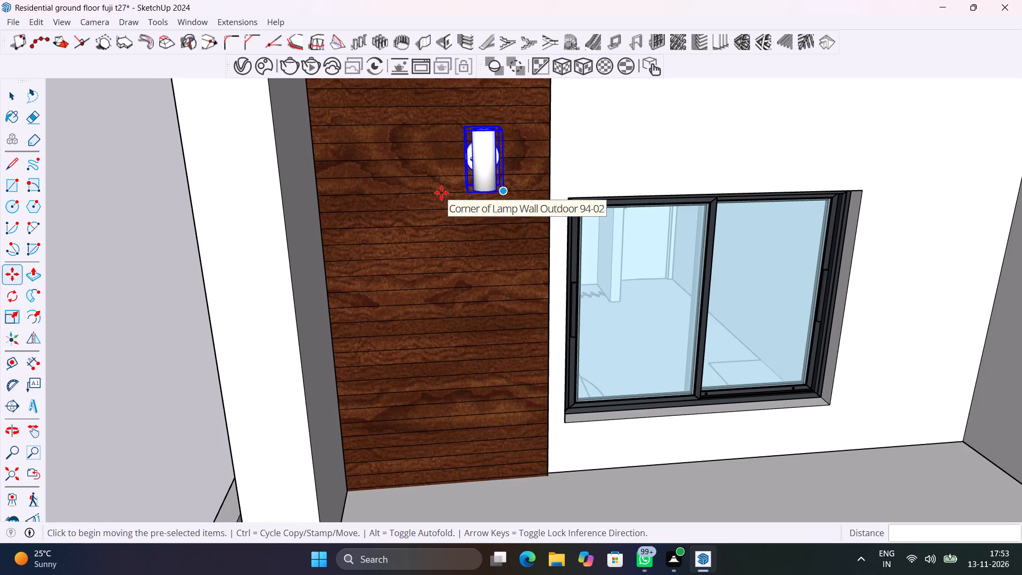
{"action": "key", "text": "space"}
{"action": "key", "text": "s"}
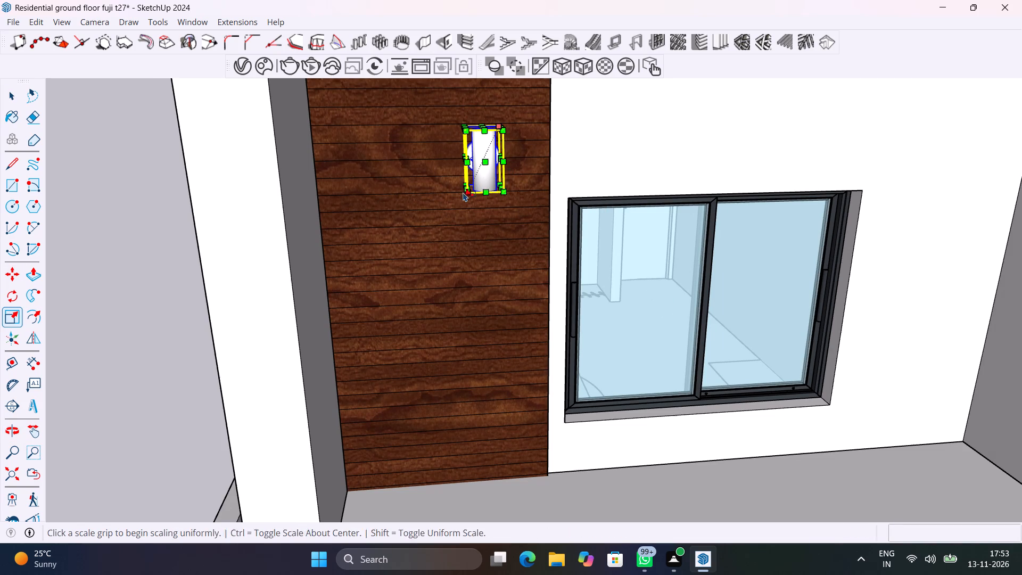
{"action": "left_click", "coordinate": [467, 191]}
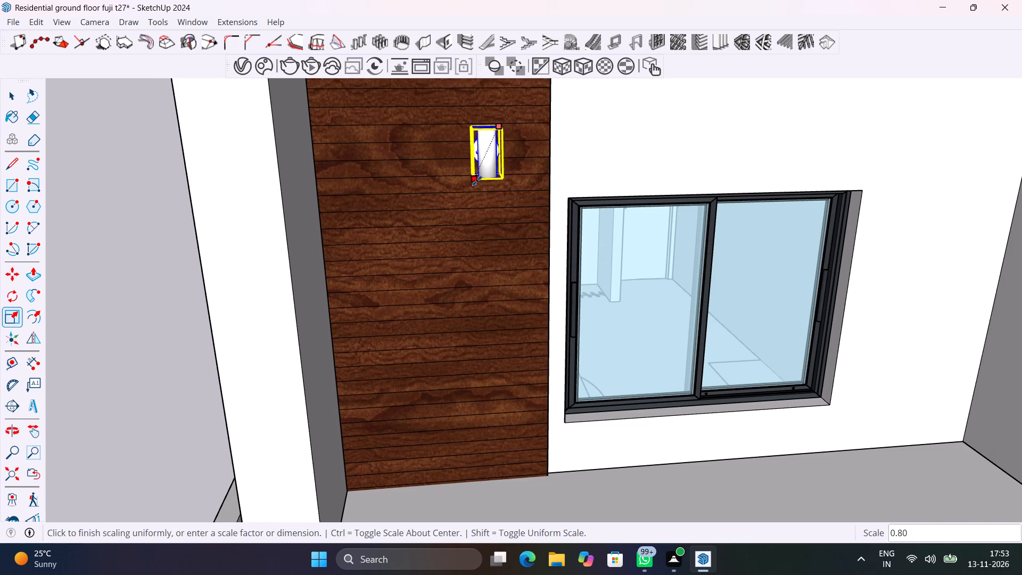
{"action": "left_click", "coordinate": [477, 180]}
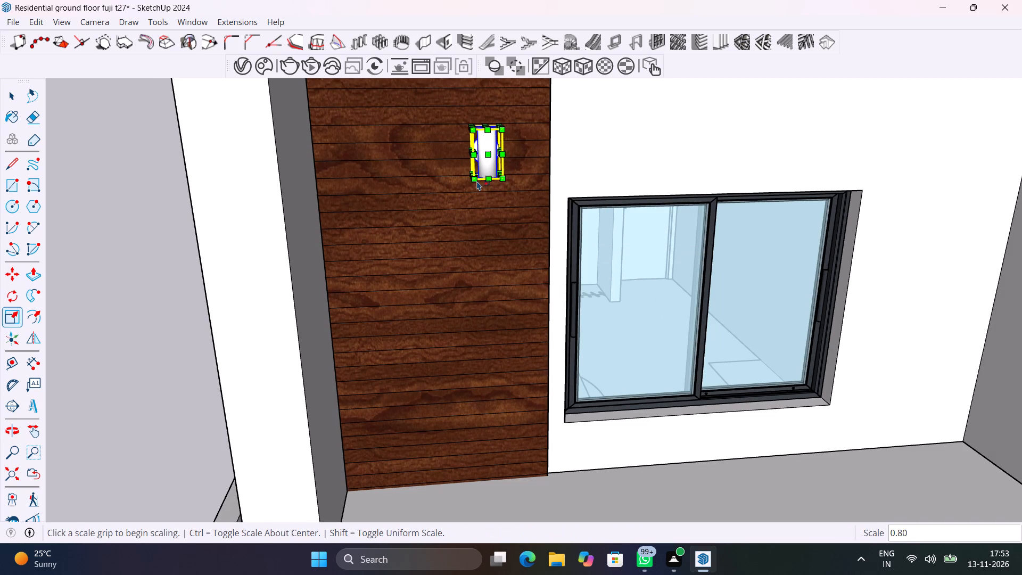
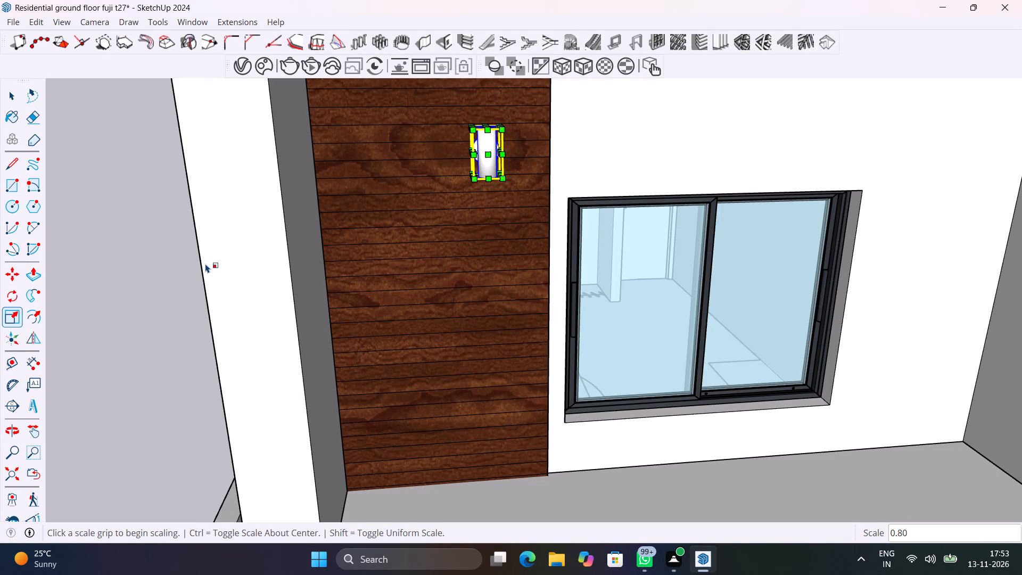
Move the wall lamp about 1' 1 3/16" diagonally down the upper-floor wood-clad panel, towards the panel's outer edge.
{"action": "key", "text": "space"}
{"action": "left_click", "coordinate": [172, 291]}
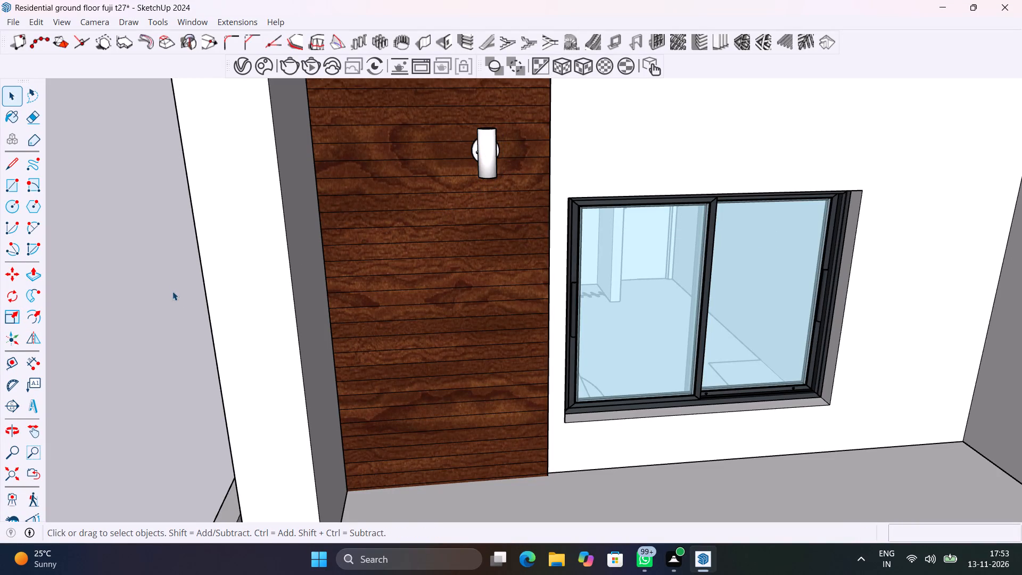
{"action": "middle_click_drag", "start_coordinate": [410, 207], "coordinate": [142, 265]}
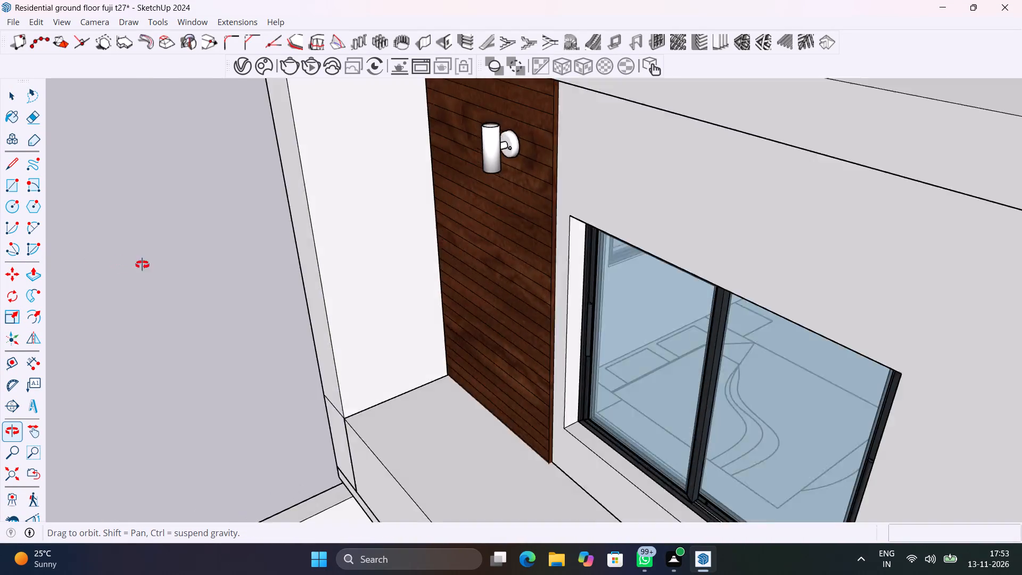
{"action": "middle_click_drag", "start_coordinate": [142, 265], "coordinate": [195, 277]}
{"action": "scroll", "coordinate": [497, 156], "scroll_direction": "up", "scroll_amount": 4}
{"action": "middle_click_drag", "start_coordinate": [497, 155], "coordinate": [502, 201], "text": "shift"}
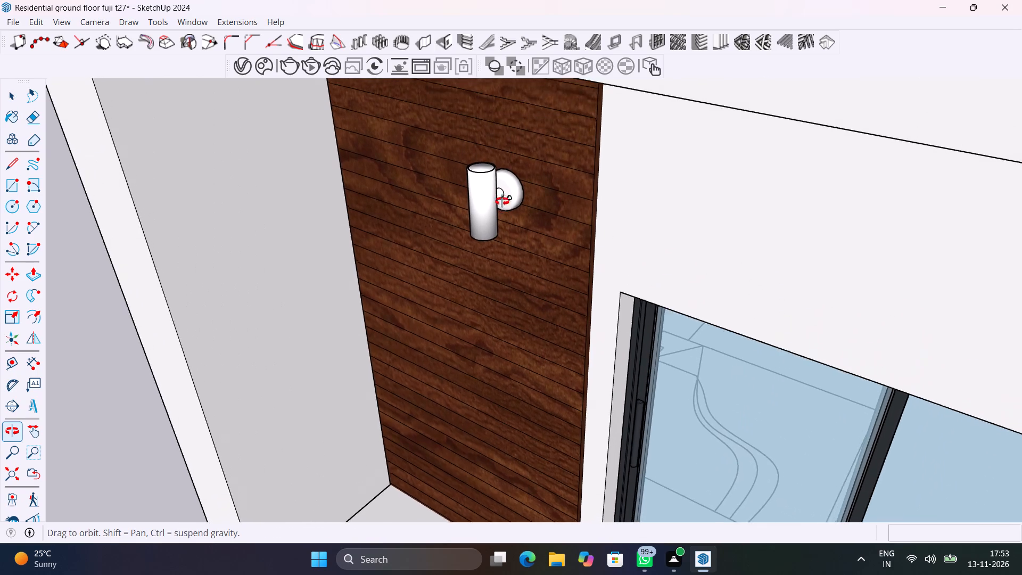
{"action": "middle_click_drag", "start_coordinate": [502, 201], "coordinate": [481, 125], "text": "shift"}
{"action": "left_click", "coordinate": [508, 167]}
{"action": "scroll", "coordinate": [508, 167], "scroll_direction": "up", "scroll_amount": 5}
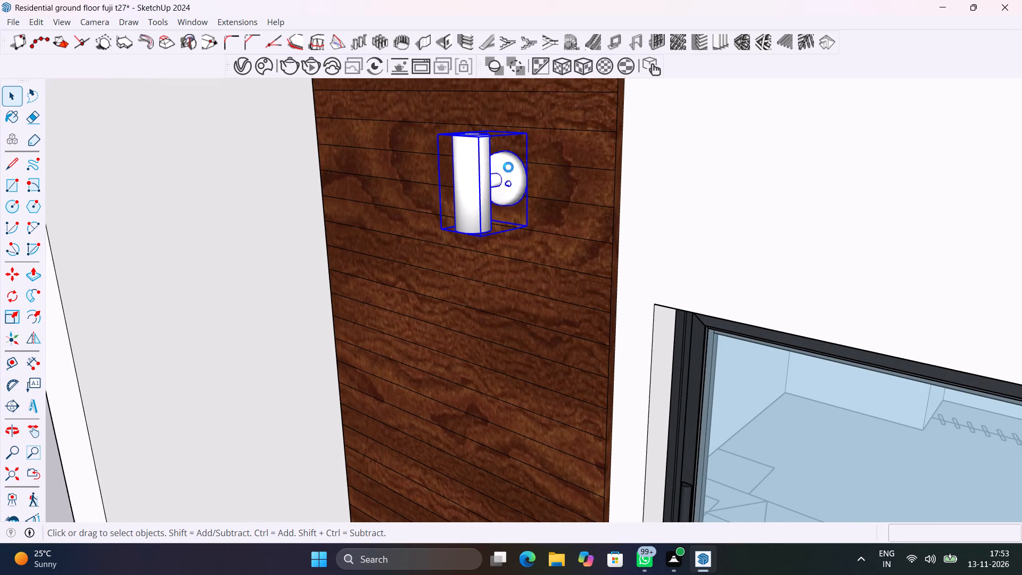
{"action": "key", "text": "m"}
{"action": "key", "text": "m"}
{"action": "key", "text": "space"}
{"action": "left_click", "coordinate": [487, 217]}
{"action": "left_click", "coordinate": [475, 208]}
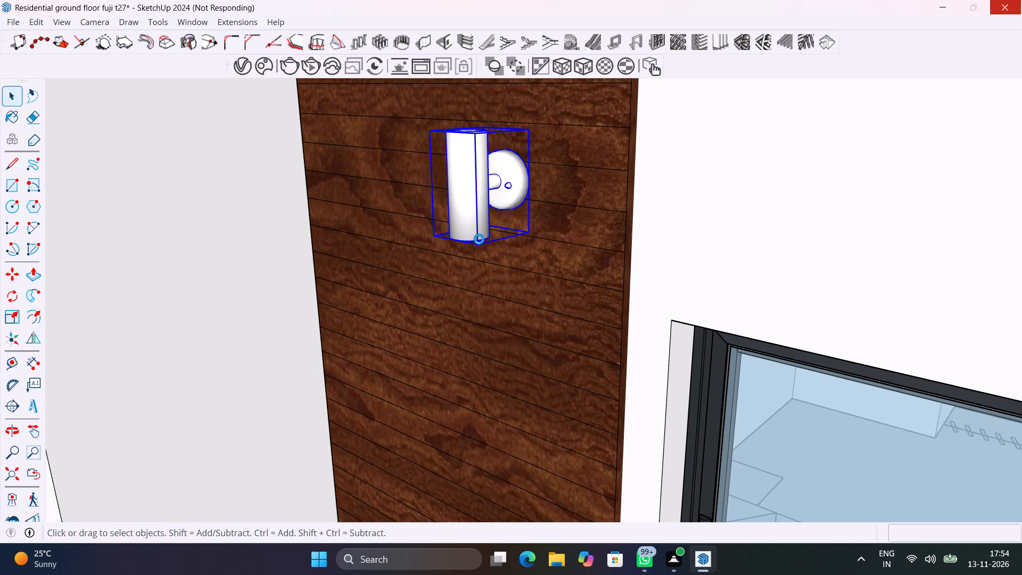
{"action": "key", "text": "m"}
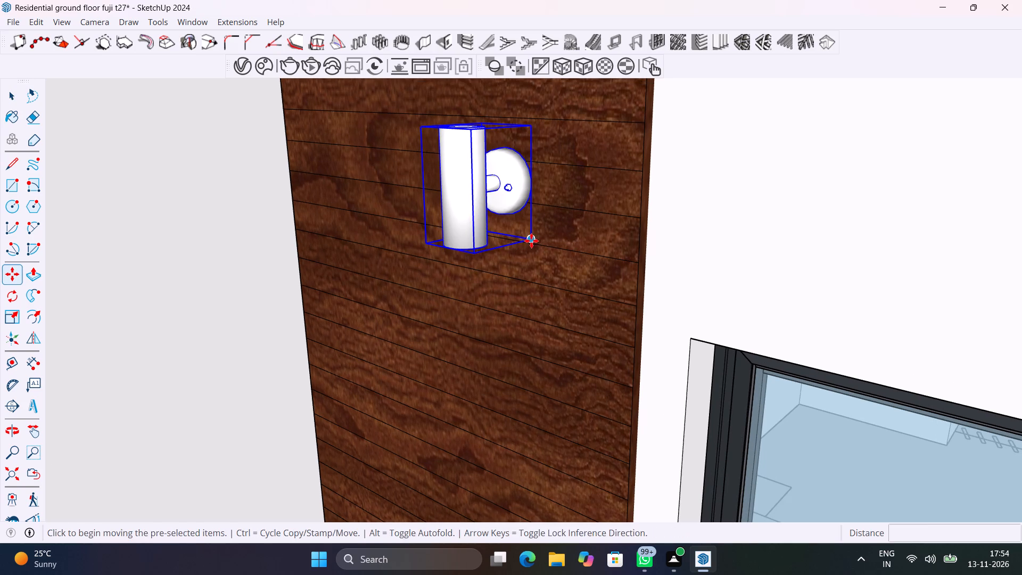
{"action": "left_click", "coordinate": [531, 241]}
{"action": "left_click", "coordinate": [453, 332]}
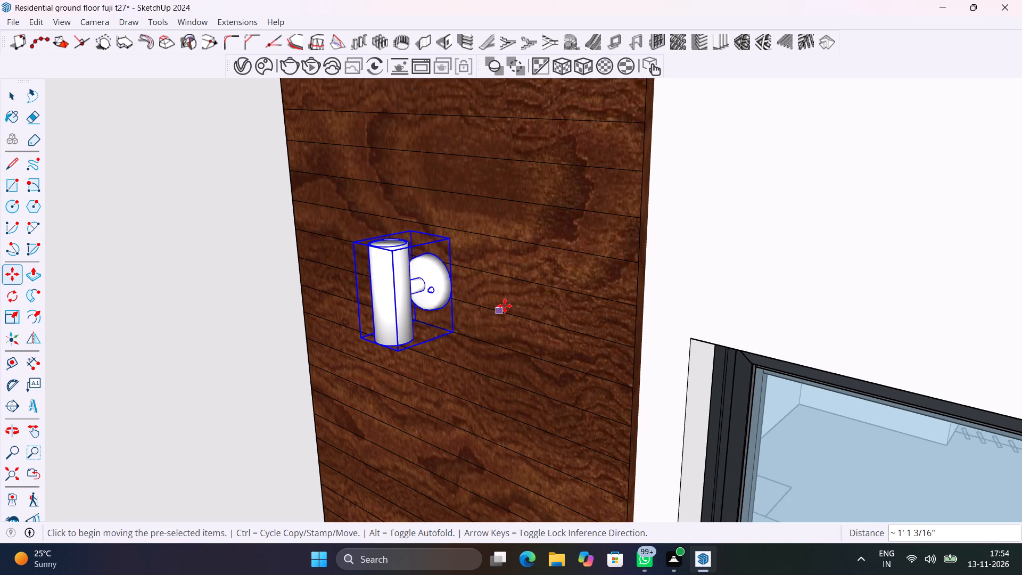
{"action": "scroll", "coordinate": [607, 201], "scroll_direction": "down", "scroll_amount": 13}
{"action": "middle_click_drag", "start_coordinate": [611, 228], "coordinate": [755, 207]}
{"action": "scroll", "coordinate": [684, 229], "scroll_direction": "down", "scroll_amount": 12}
{"action": "middle_click_drag", "start_coordinate": [680, 234], "coordinate": [600, 322]}
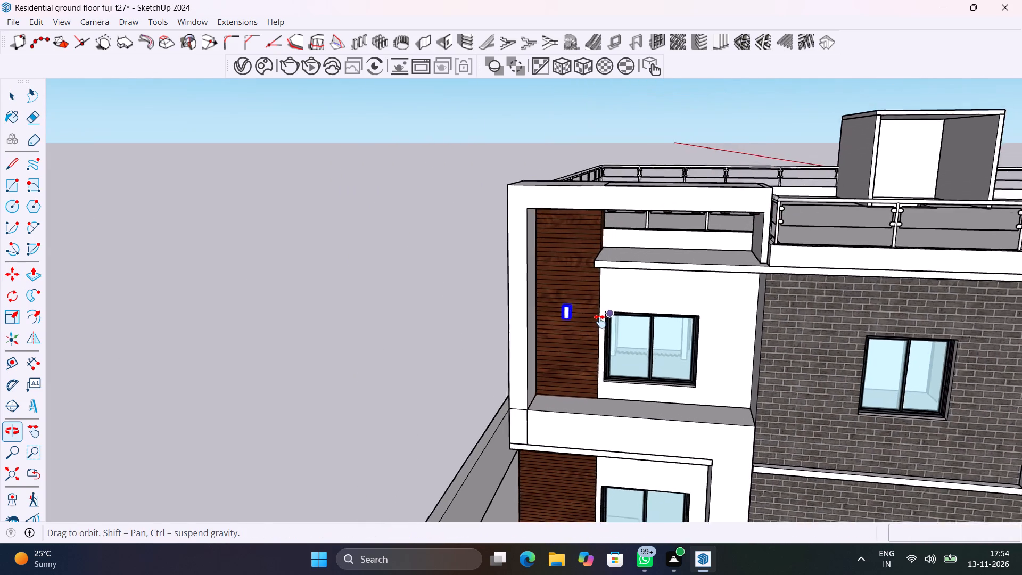
{"action": "middle_click_drag", "start_coordinate": [600, 322], "coordinate": [574, 323]}
{"action": "scroll", "coordinate": [540, 307], "scroll_direction": "up", "scroll_amount": 4}
{"action": "key", "text": "space"}
{"action": "left_click", "coordinate": [369, 316]}
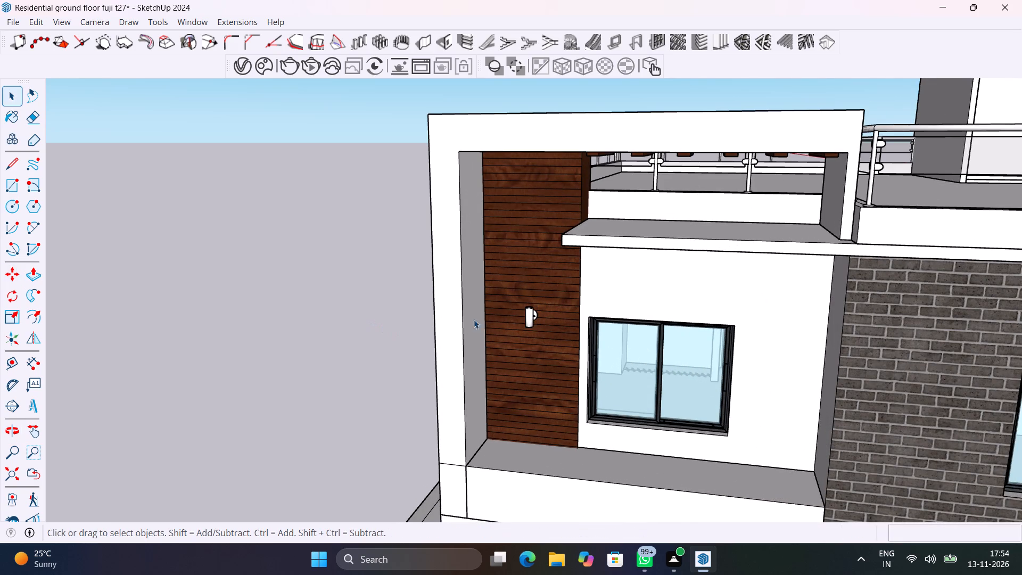
Move the wall lamp about 1' 1/4" straight up on the wood-clad panel.
{"action": "scroll", "coordinate": [511, 318], "scroll_direction": "up", "scroll_amount": 5}
{"action": "middle_click_drag", "start_coordinate": [545, 323], "coordinate": [489, 297]}
{"action": "scroll", "coordinate": [545, 323], "scroll_direction": "up", "scroll_amount": 6}
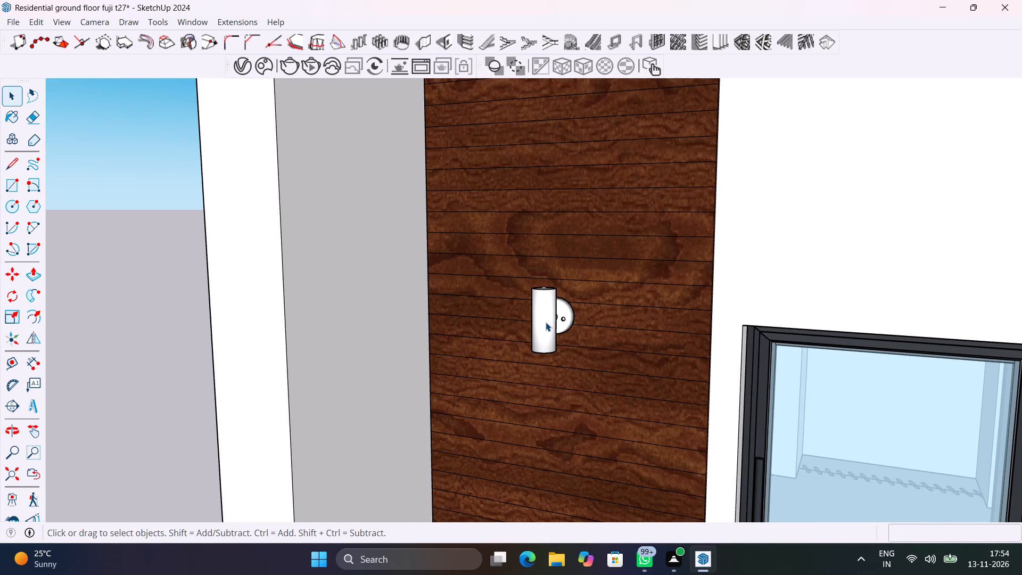
{"action": "left_click", "coordinate": [546, 322]}
{"action": "key", "text": "m"}
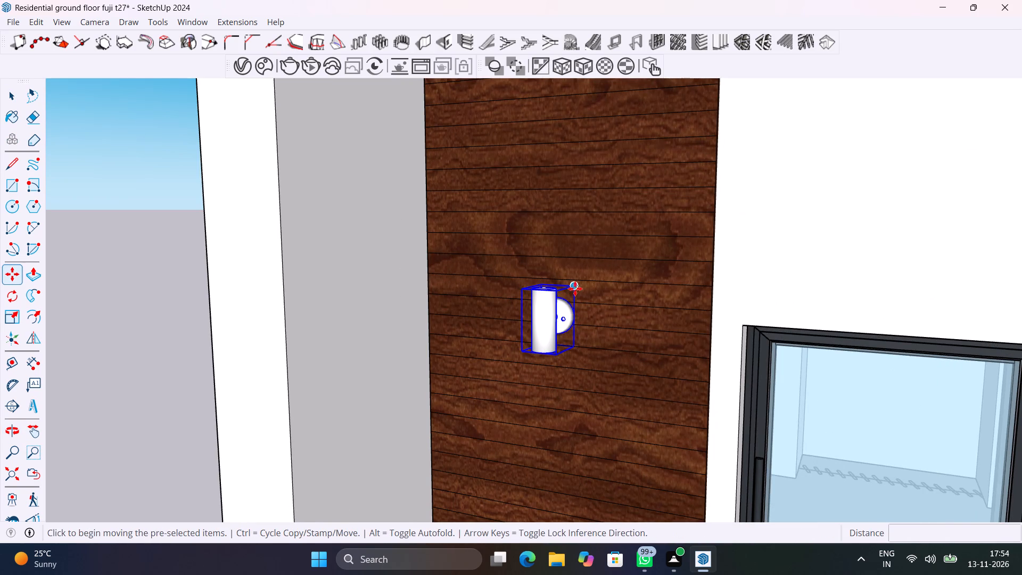
{"action": "left_click", "coordinate": [574, 286]}
{"action": "left_click", "coordinate": [578, 195]}
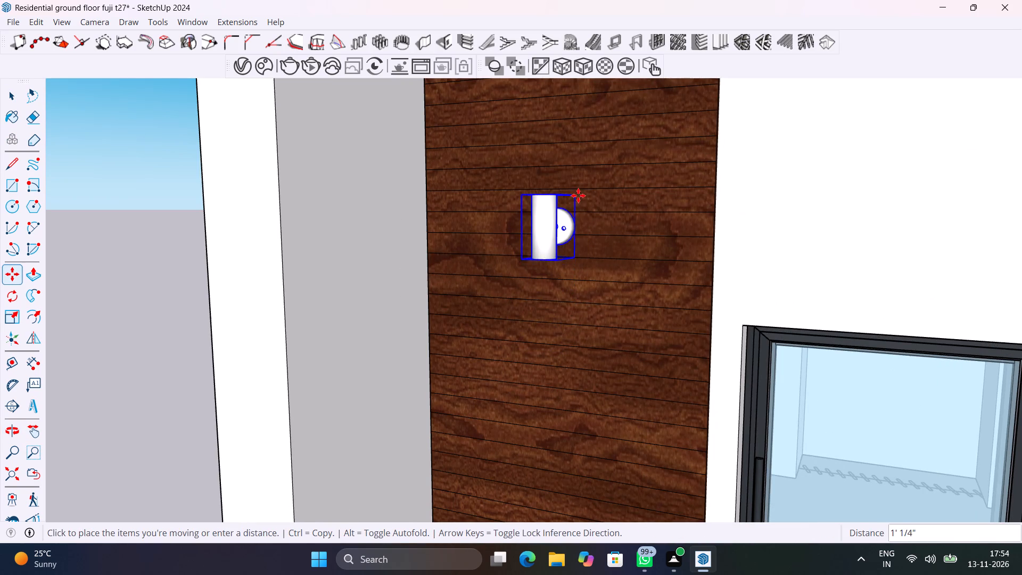
{"action": "scroll", "coordinate": [582, 264], "scroll_direction": "down", "scroll_amount": 7}
{"action": "key", "text": "space"}
{"action": "middle_click_drag", "start_coordinate": [566, 291], "coordinate": [650, 333]}
{"action": "scroll", "coordinate": [645, 321], "scroll_direction": "down", "scroll_amount": 7}
{"action": "middle_click_drag", "start_coordinate": [657, 335], "coordinate": [662, 324]}
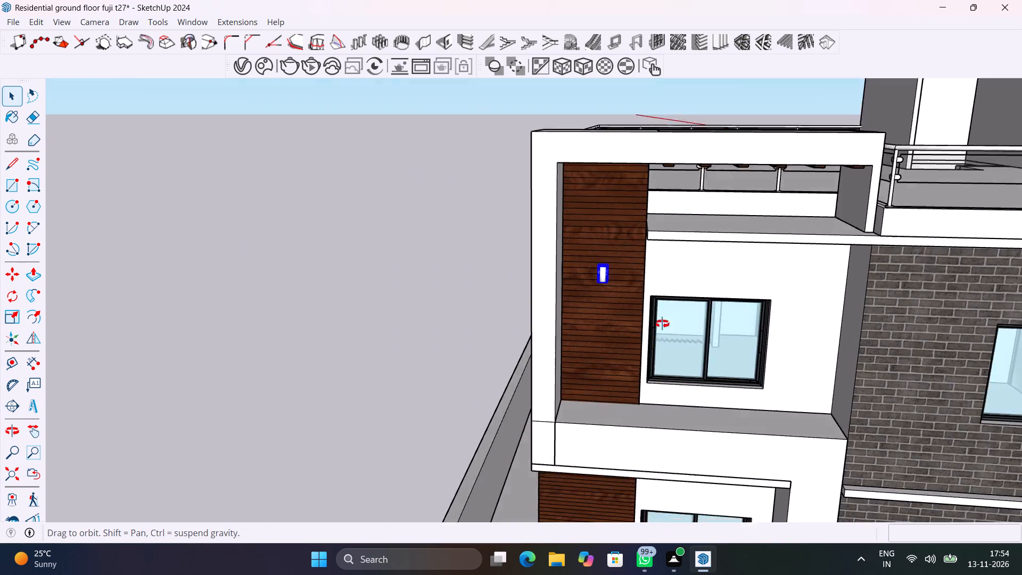
{"action": "middle_click_drag", "start_coordinate": [662, 324], "coordinate": [715, 267]}
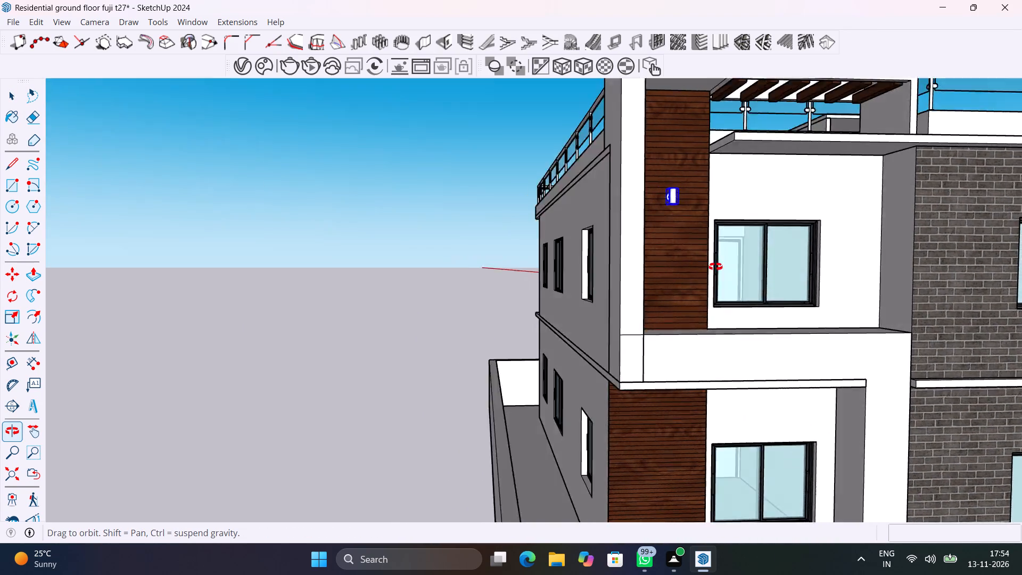
{"action": "middle_click_drag", "start_coordinate": [715, 267], "coordinate": [654, 262]}
{"action": "scroll", "coordinate": [622, 226], "scroll_direction": "up", "scroll_amount": 4}
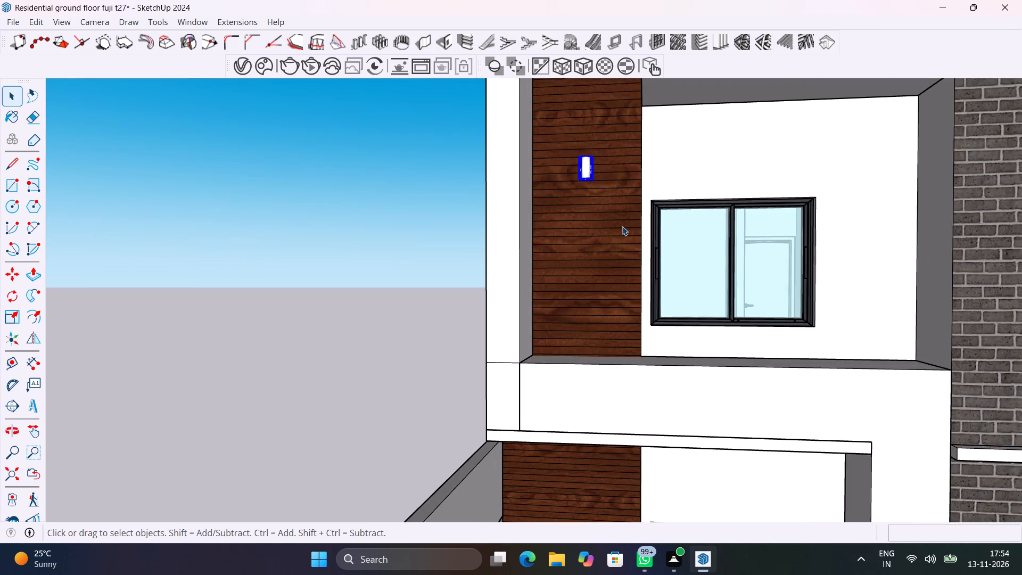
{"action": "scroll", "coordinate": [622, 227], "scroll_direction": "down", "scroll_amount": 12}
{"action": "left_click", "coordinate": [383, 284]}
Stretch the wall lamp's height by about 1.48 from its top, and enlarge it slightly and uniformly from an upper corner.
{"action": "scroll", "coordinate": [619, 196], "scroll_direction": "up", "scroll_amount": 4}
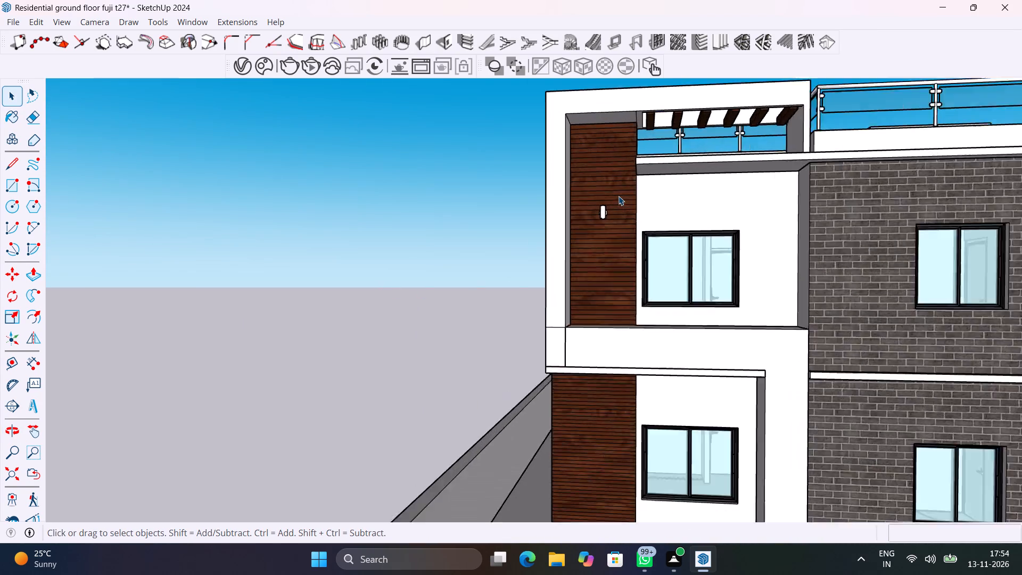
{"action": "scroll", "coordinate": [619, 196], "scroll_direction": "up", "scroll_amount": 11}
{"action": "left_click", "coordinate": [584, 231]}
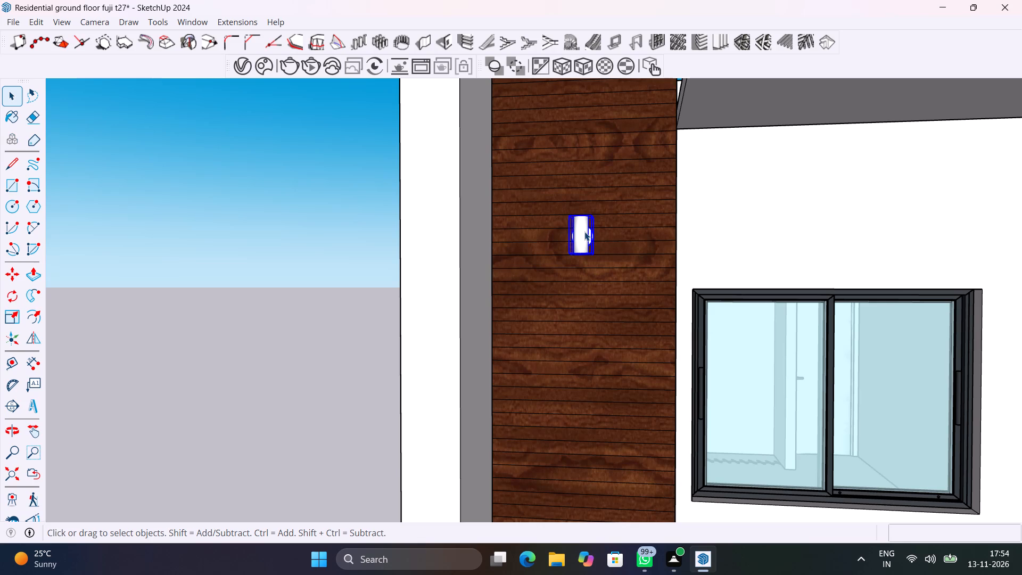
{"action": "key", "text": "s"}
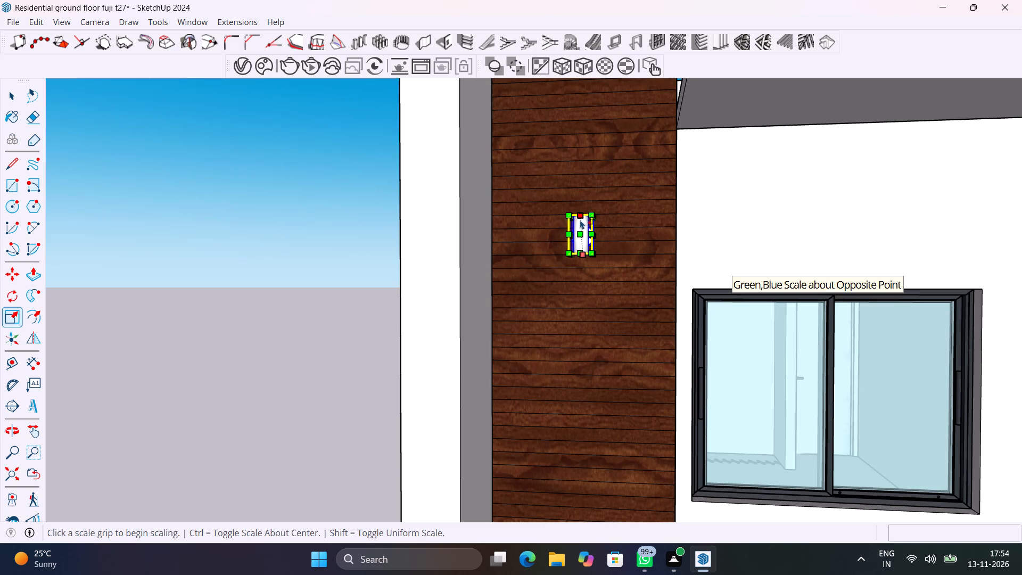
{"action": "middle_click_drag", "start_coordinate": [583, 231], "coordinate": [591, 378]}
{"action": "scroll", "coordinate": [597, 219], "scroll_direction": "up", "scroll_amount": 6}
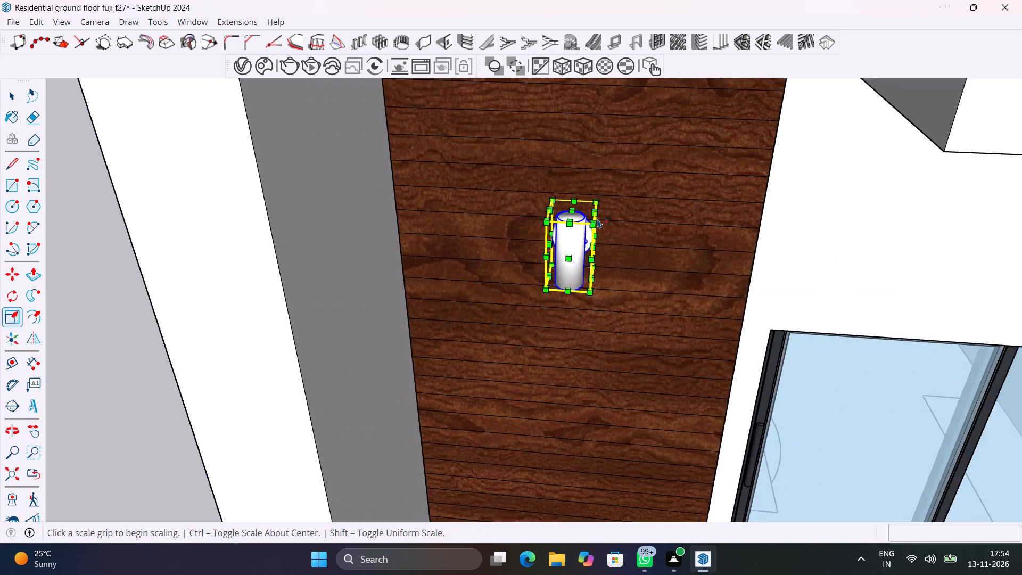
{"action": "scroll", "coordinate": [597, 219], "scroll_direction": "up", "scroll_amount": 4}
{"action": "left_click", "coordinate": [560, 204]}
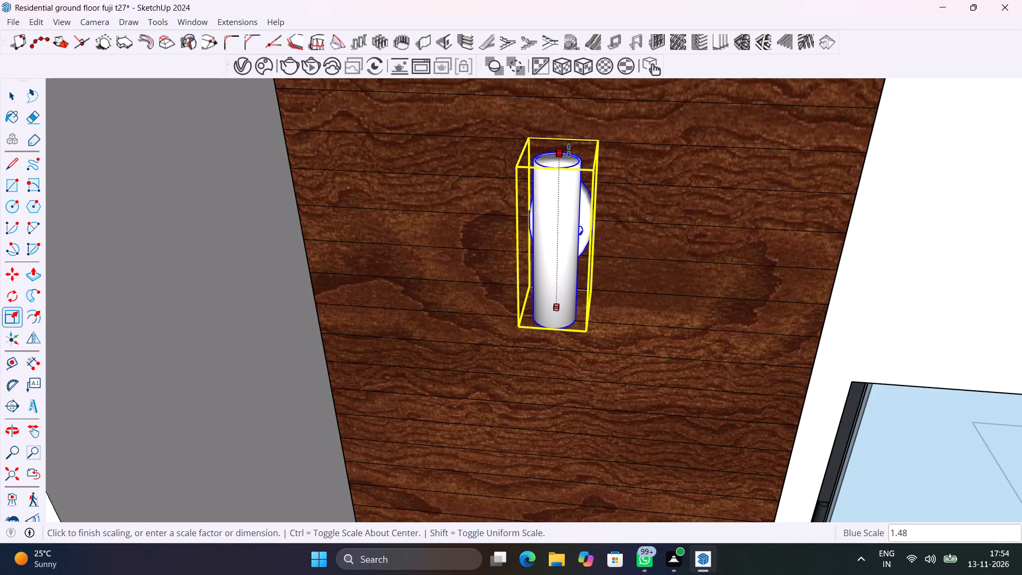
{"action": "left_click", "coordinate": [568, 150]}
{"action": "left_click", "coordinate": [595, 165]}
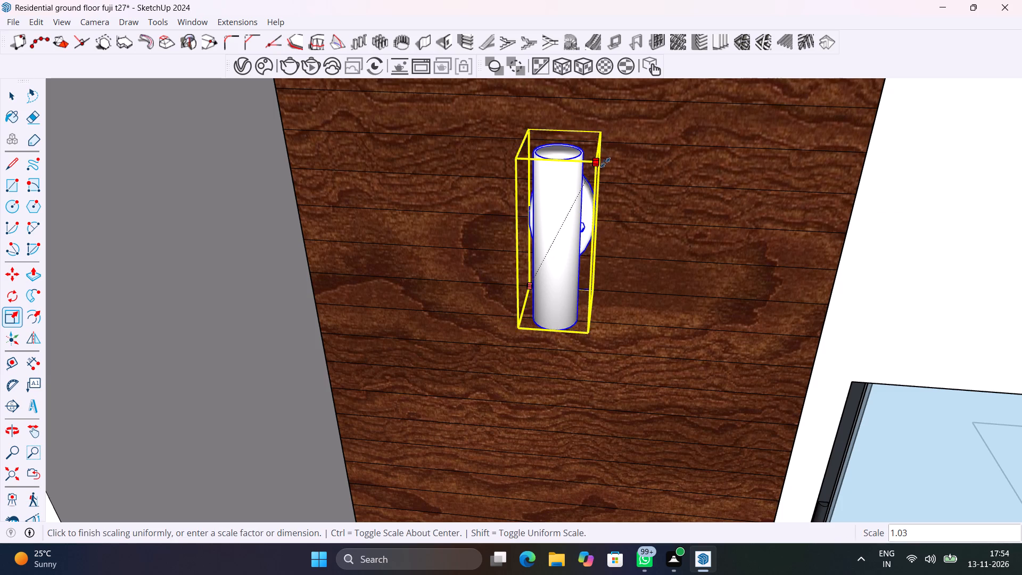
{"action": "left_click", "coordinate": [641, 157]}
{"action": "scroll", "coordinate": [588, 239], "scroll_direction": "down", "scroll_amount": 13}
{"action": "key", "text": "space"}
{"action": "left_click", "coordinate": [322, 309]}
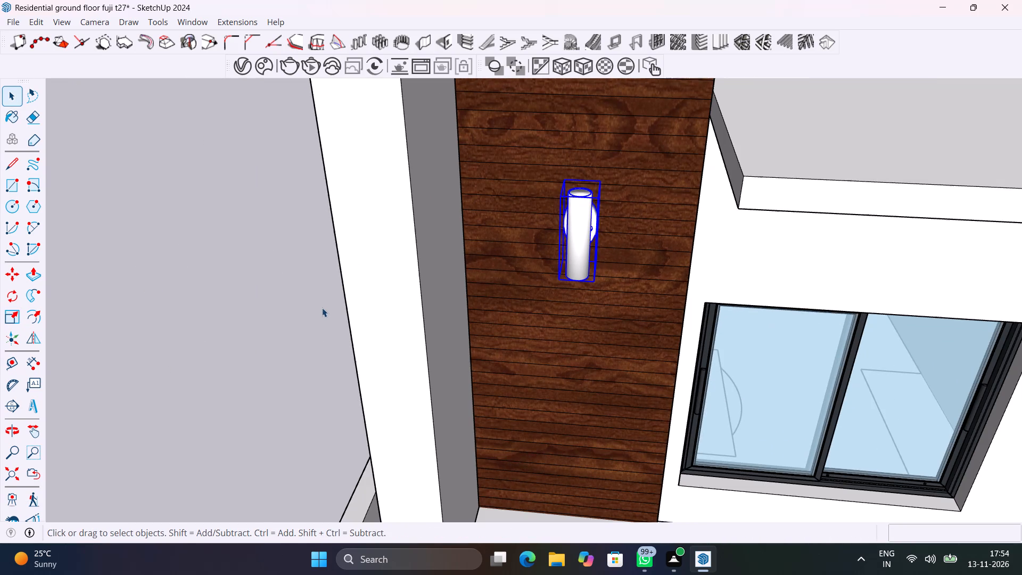
Shorten the wall lamp from its lower end by scaling its height by a factor of 0.80.
{"action": "middle_click_drag", "start_coordinate": [482, 318], "coordinate": [592, 171]}
{"action": "scroll", "coordinate": [590, 171], "scroll_direction": "down", "scroll_amount": 10}
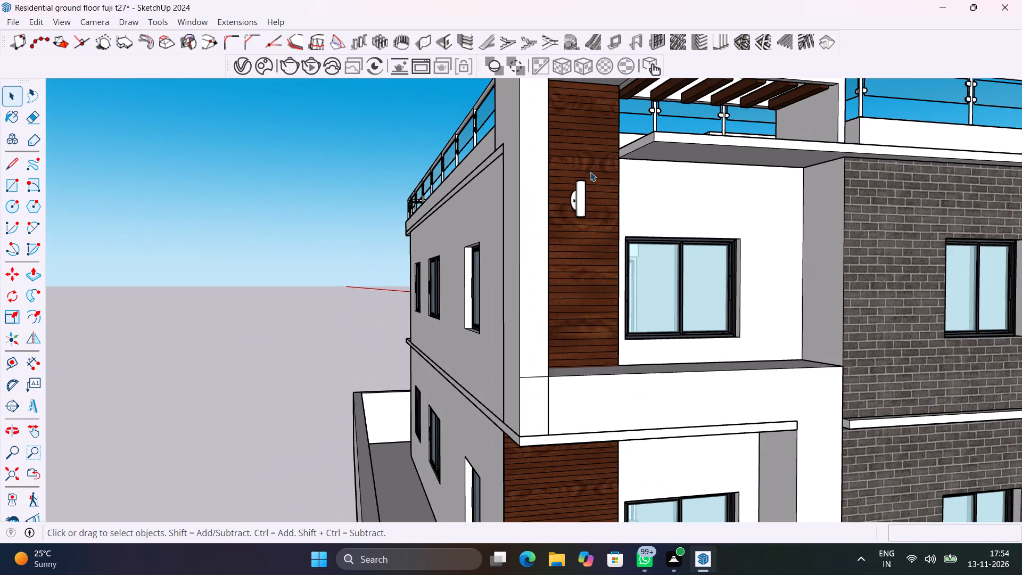
{"action": "middle_click_drag", "start_coordinate": [603, 211], "coordinate": [533, 280], "text": "shift"}
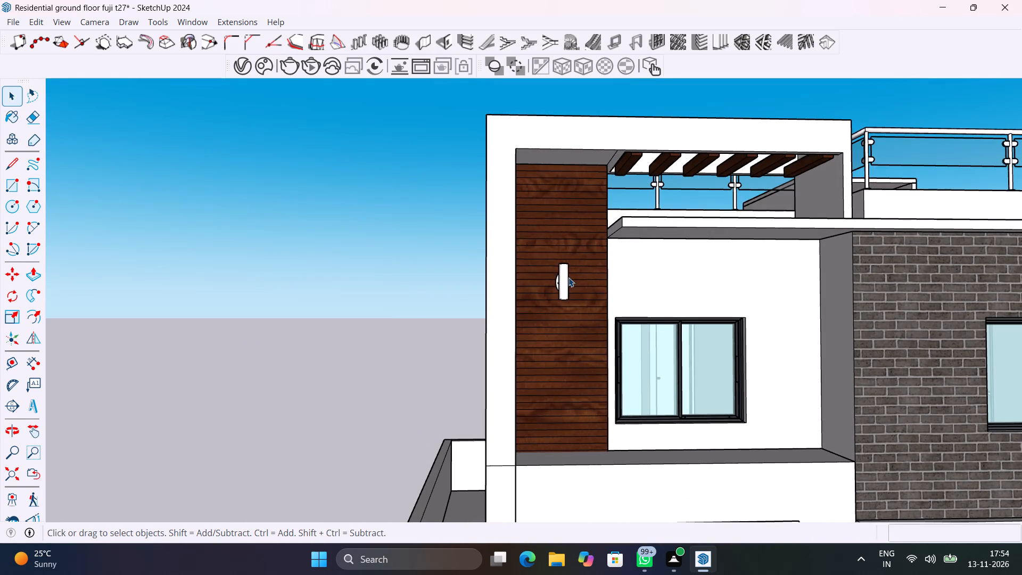
{"action": "left_click", "coordinate": [567, 277]}
{"action": "scroll", "coordinate": [567, 276], "scroll_direction": "up", "scroll_amount": 10}
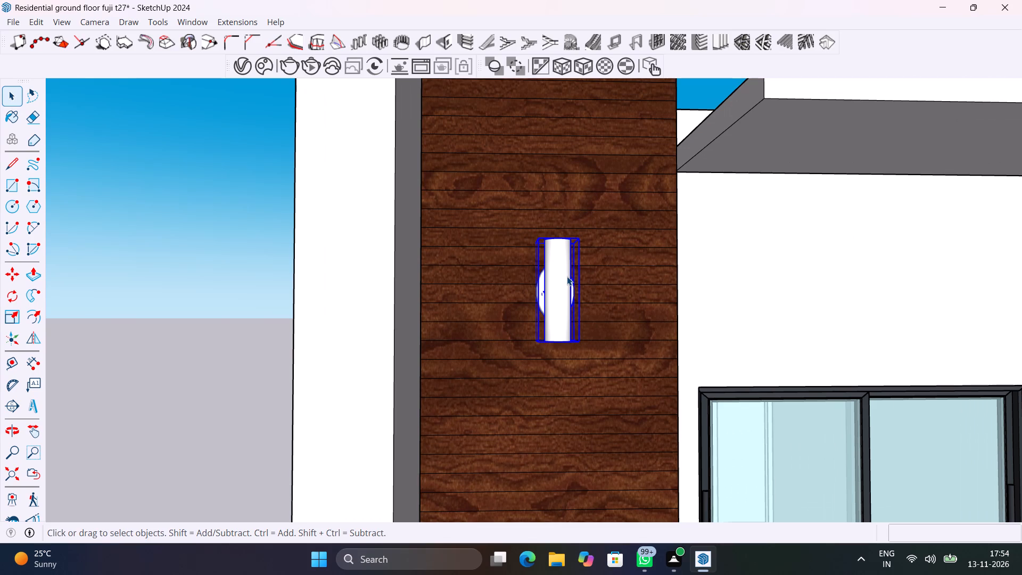
{"action": "key", "text": "s"}
{"action": "middle_click_drag", "start_coordinate": [561, 334], "coordinate": [558, 221]}
{"action": "scroll", "coordinate": [557, 225], "scroll_direction": "up", "scroll_amount": 1}
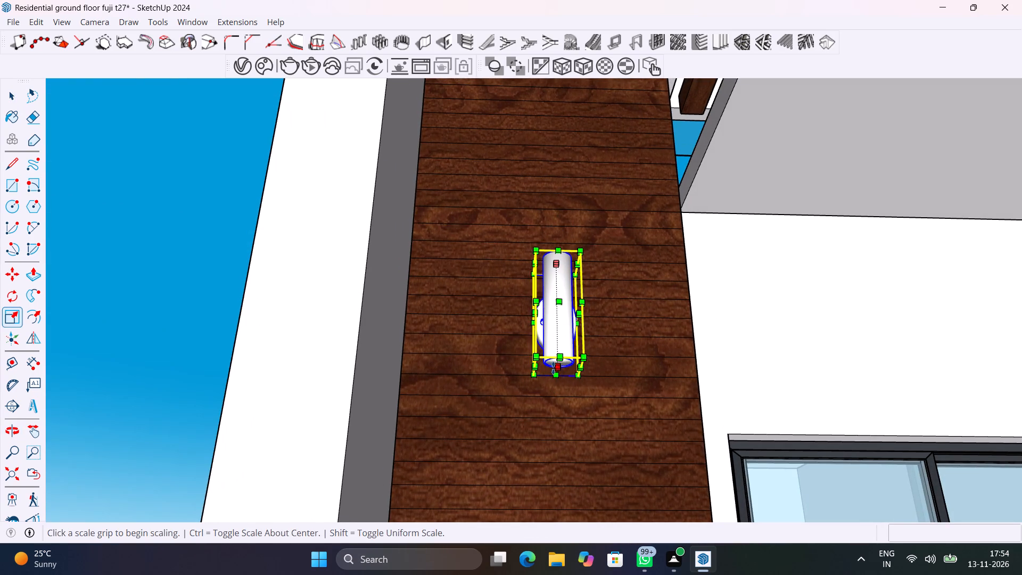
{"action": "left_click", "coordinate": [555, 366]}
{"action": "left_click", "coordinate": [556, 346]}
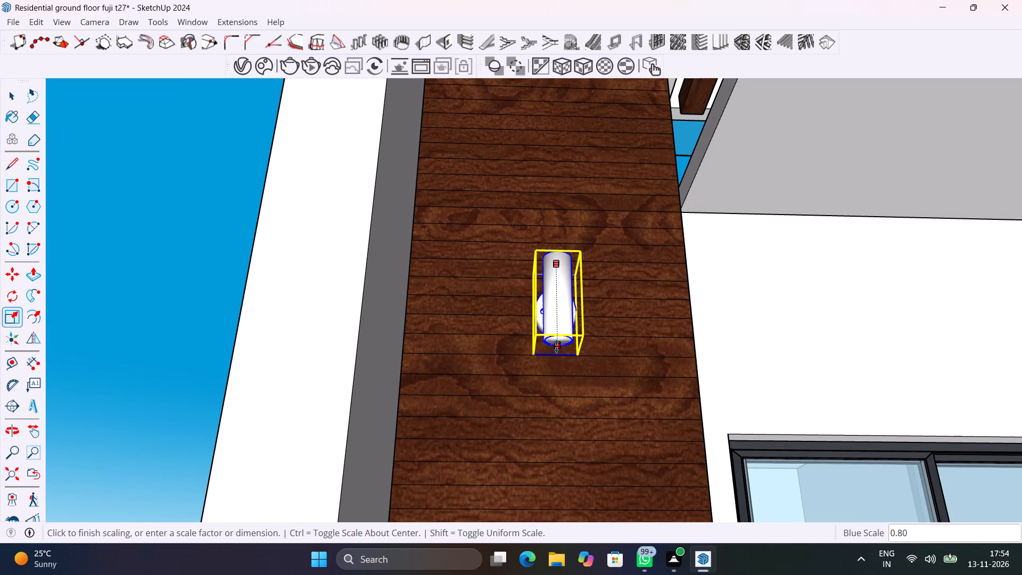
{"action": "key", "text": "space"}
{"action": "left_click", "coordinate": [205, 332]}
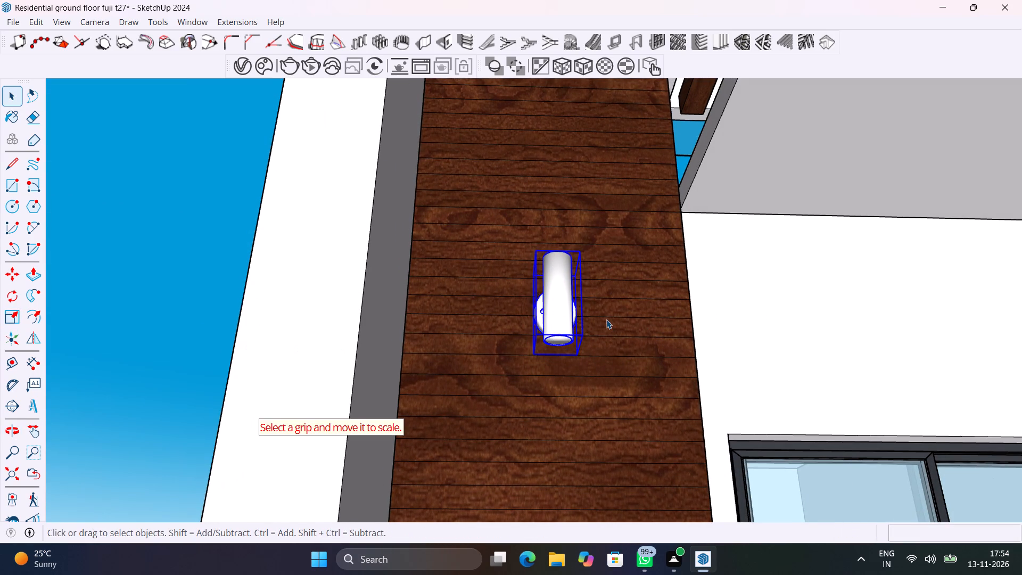
{"action": "scroll", "coordinate": [606, 319], "scroll_direction": "down", "scroll_amount": 7}
{"action": "middle_click_drag", "start_coordinate": [604, 308], "coordinate": [568, 408]}
{"action": "left_click", "coordinate": [237, 329]}
Save the house model.
{"action": "middle_click_drag", "start_coordinate": [601, 339], "coordinate": [568, 290], "text": "shift"}
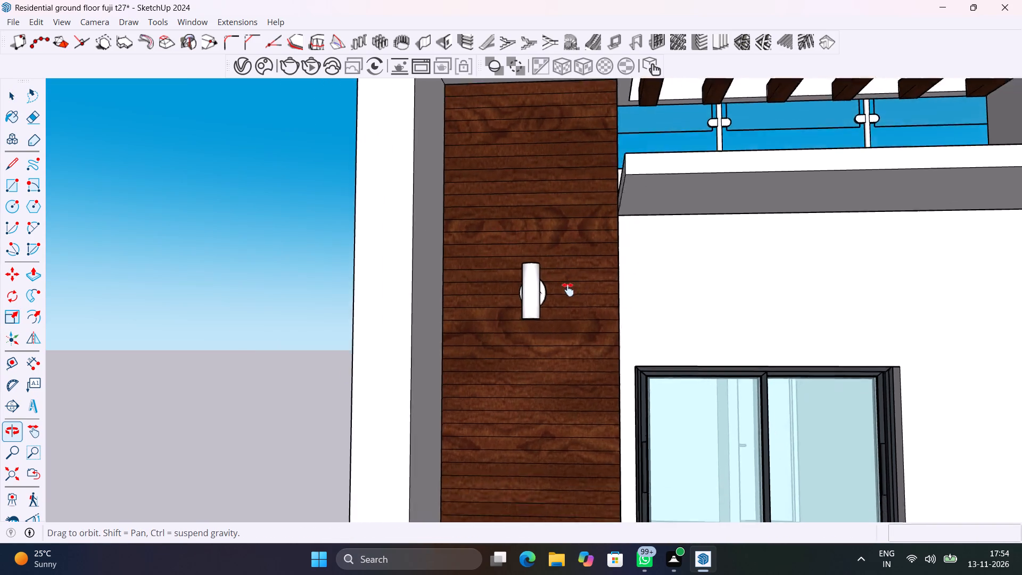
{"action": "middle_click_drag", "start_coordinate": [568, 290], "coordinate": [551, 357], "text": "shift"}
{"action": "key", "text": "ctrl+s"}
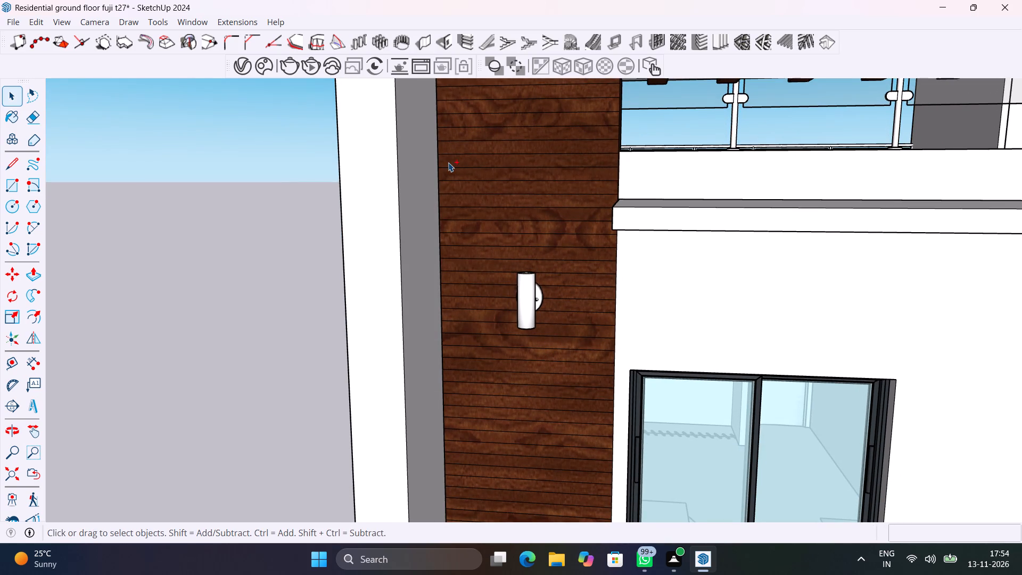
Place a V-Ray spot light pointing down at the centre of the wall lamp's lower opening.
{"action": "right_click", "coordinate": [655, 20]}
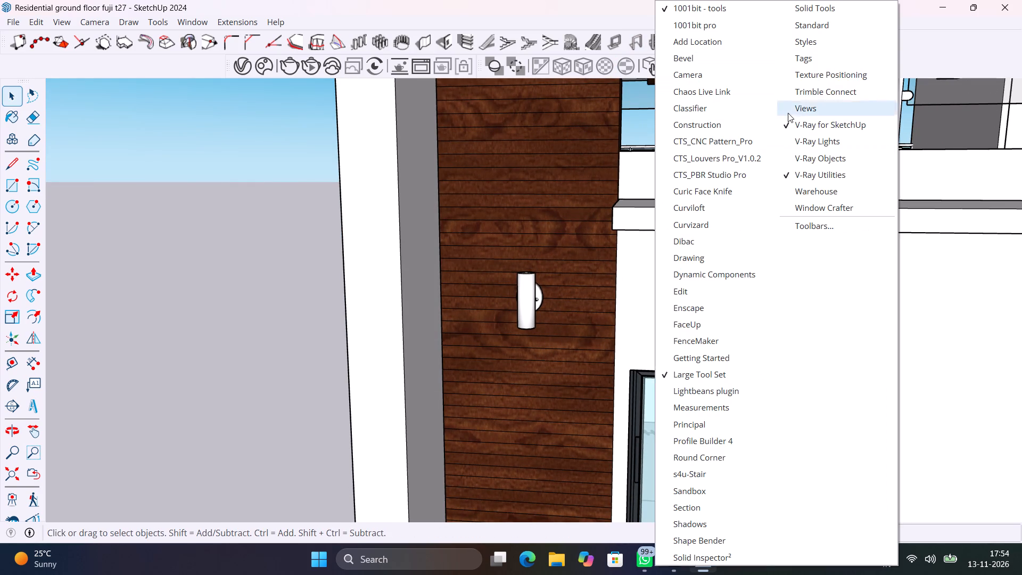
{"action": "left_click", "coordinate": [834, 142]}
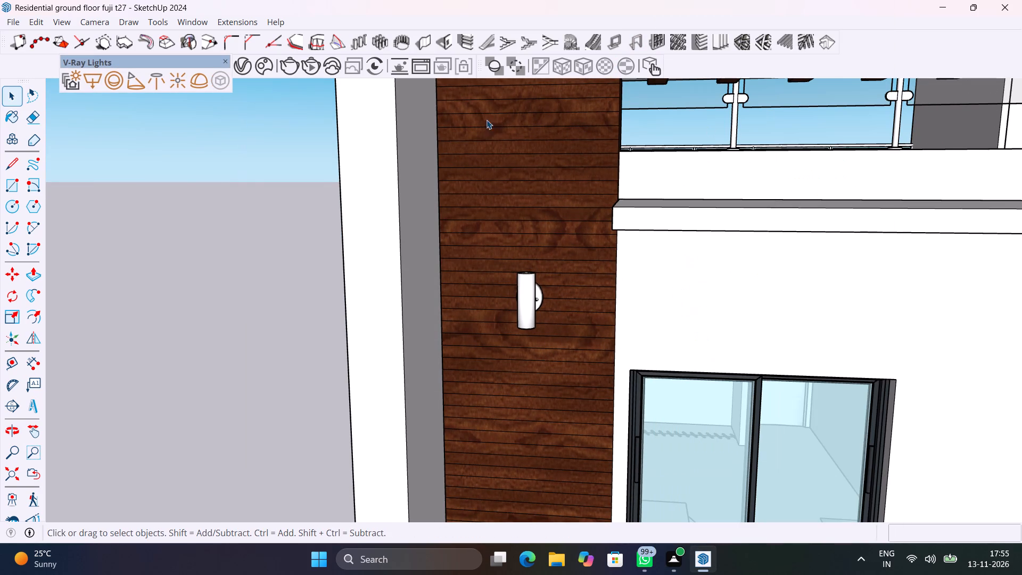
{"action": "left_click", "coordinate": [134, 84]}
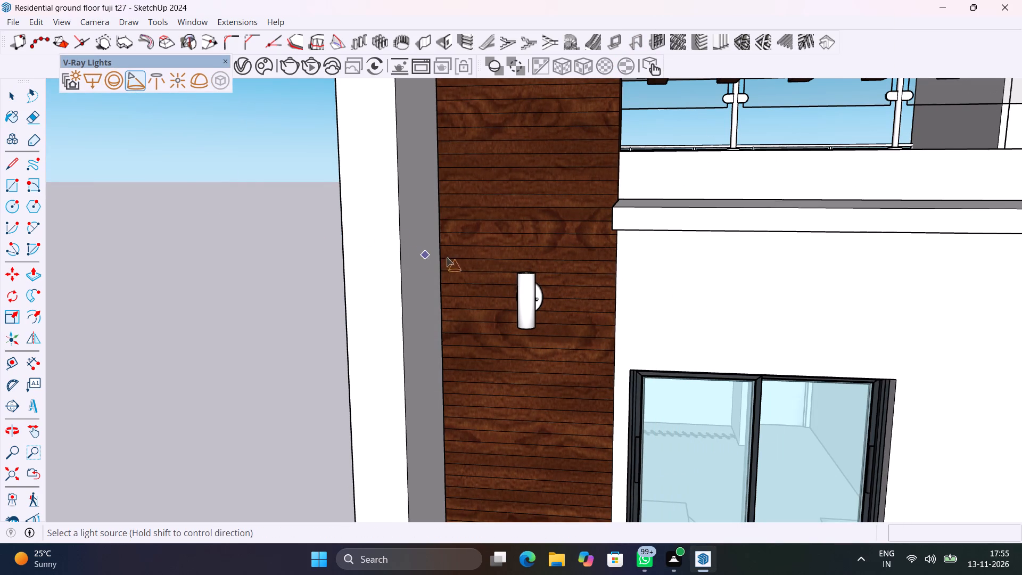
{"action": "scroll", "coordinate": [531, 272], "scroll_direction": "up", "scroll_amount": 10}
{"action": "middle_click_drag", "start_coordinate": [532, 288], "coordinate": [627, 78]}
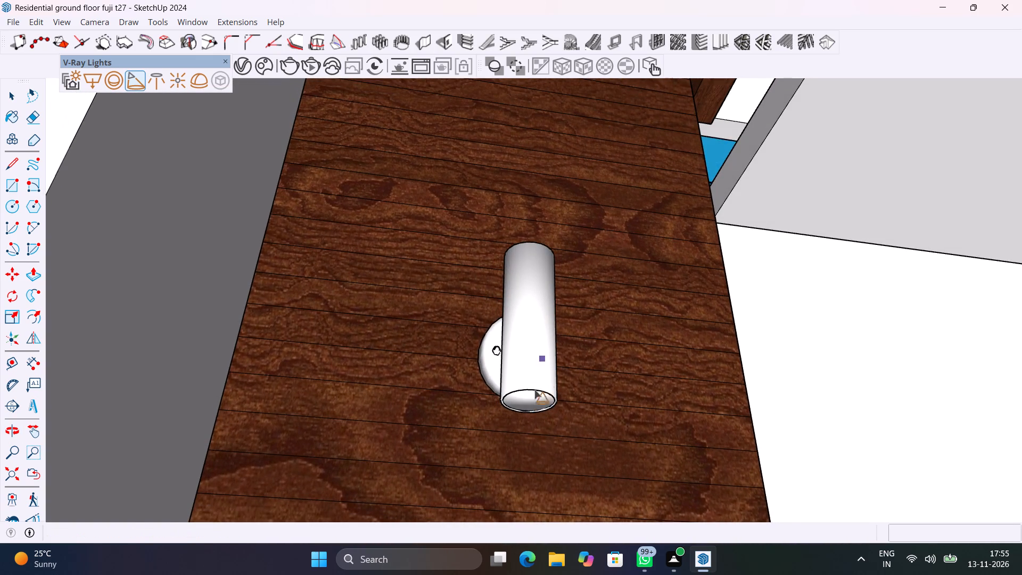
{"action": "scroll", "coordinate": [530, 397], "scroll_direction": "up", "scroll_amount": 1}
{"action": "middle_click_drag", "start_coordinate": [530, 397], "coordinate": [502, 271], "text": "shift"}
{"action": "scroll", "coordinate": [502, 273], "scroll_direction": "up", "scroll_amount": 5}
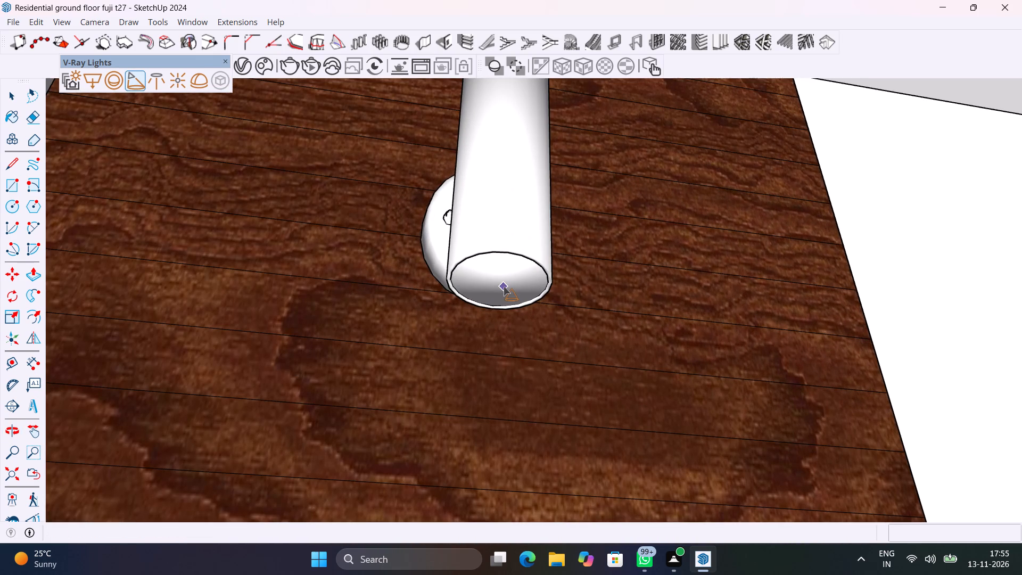
{"action": "left_click", "coordinate": [494, 284]}
{"action": "scroll", "coordinate": [494, 284], "scroll_direction": "down", "scroll_amount": 11}
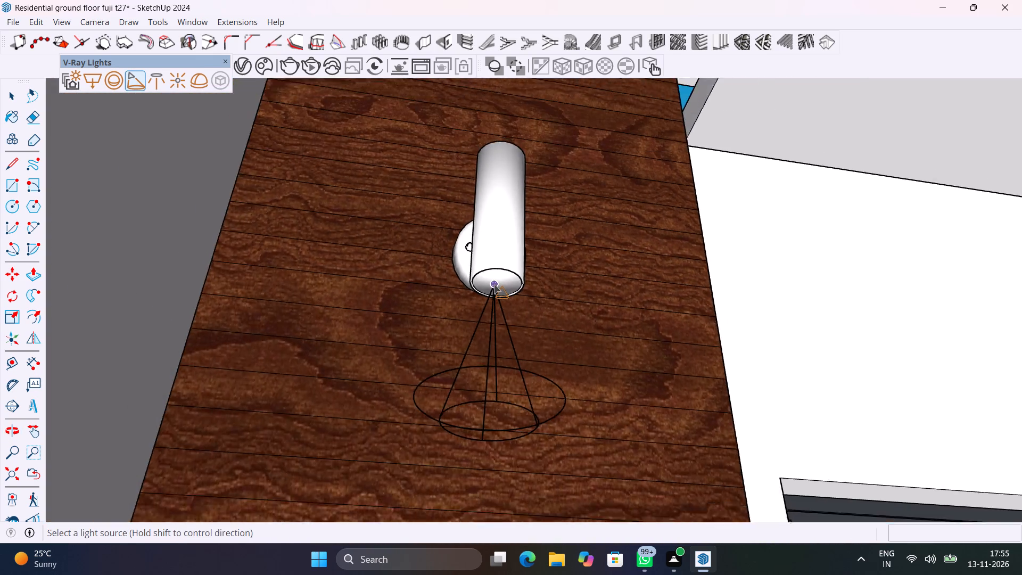
{"action": "scroll", "coordinate": [494, 284], "scroll_direction": "down", "scroll_amount": 2}
{"action": "key", "text": "space"}
Stretch the spot light downward along its height by a factor of about 1.72.
{"action": "left_click", "coordinate": [504, 333]}
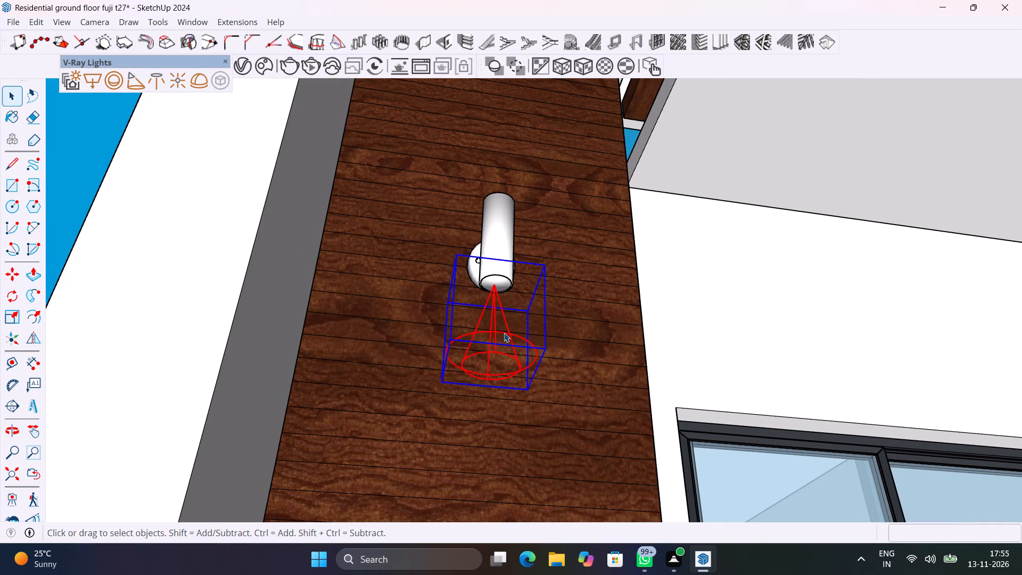
{"action": "key", "text": "s"}
{"action": "left_click", "coordinate": [493, 368]}
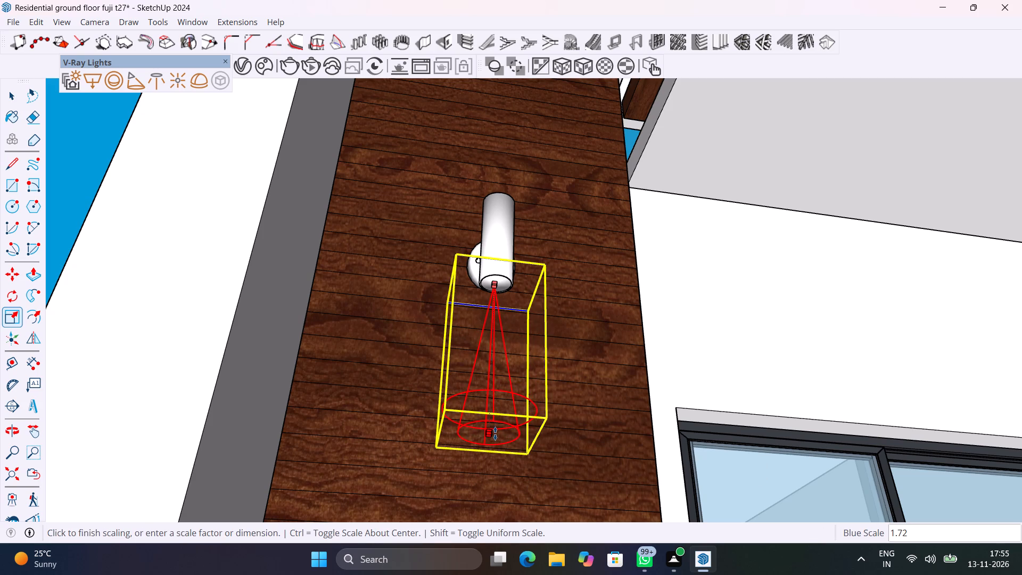
{"action": "left_click", "coordinate": [495, 433]}
{"action": "key", "text": "space"}
Make a vertically mirrored copy of the spot light about its horizontal plane so the copy points upward.
{"action": "scroll", "coordinate": [495, 328], "scroll_direction": "up", "scroll_amount": 5}
{"action": "middle_click_drag", "start_coordinate": [494, 362], "coordinate": [545, 388]}
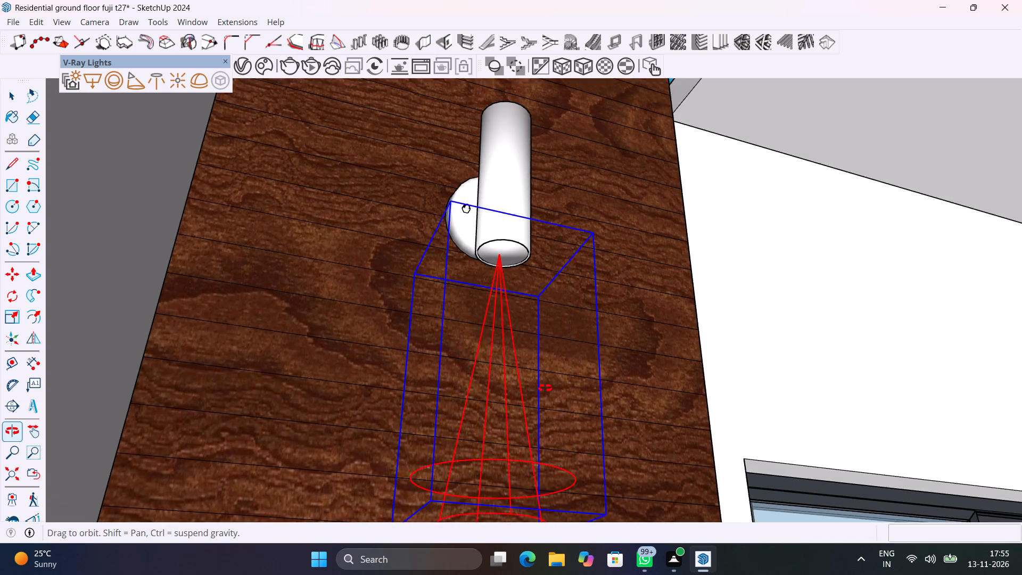
{"action": "middle_click_drag", "start_coordinate": [545, 388], "coordinate": [558, 388]}
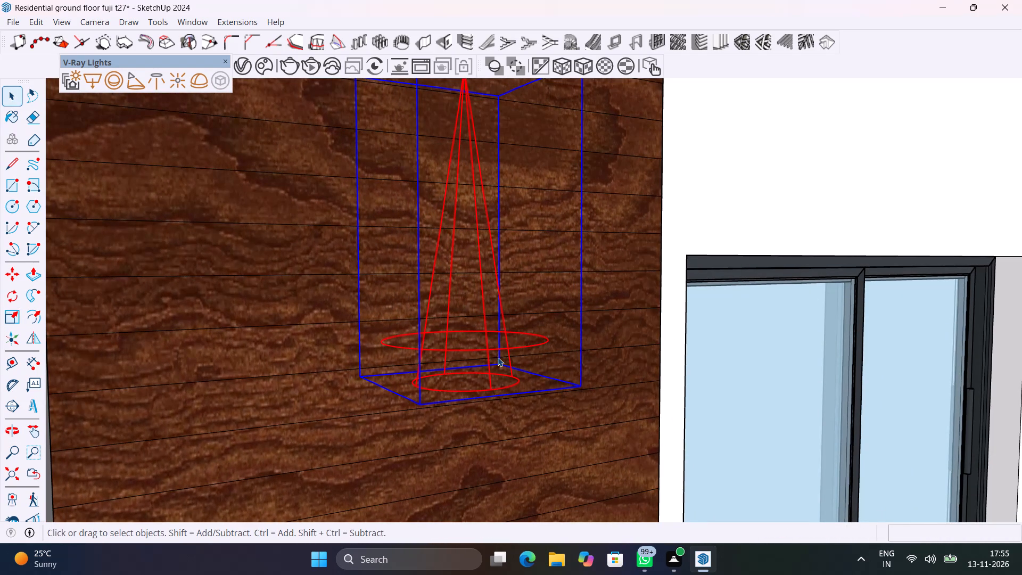
{"action": "left_click", "coordinate": [32, 338]}
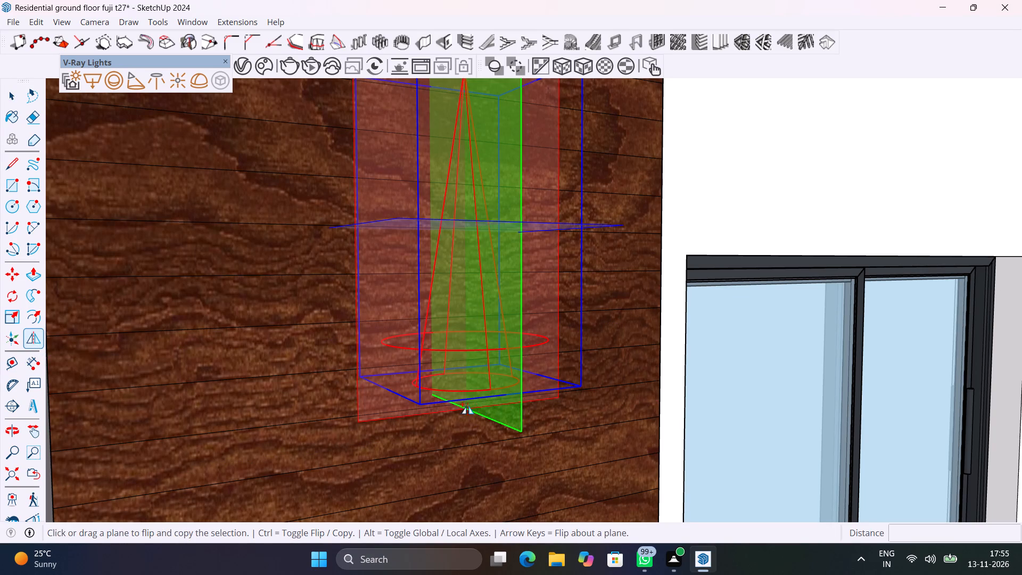
{"action": "left_click", "coordinate": [419, 407]}
{"action": "left_click", "coordinate": [411, 365]}
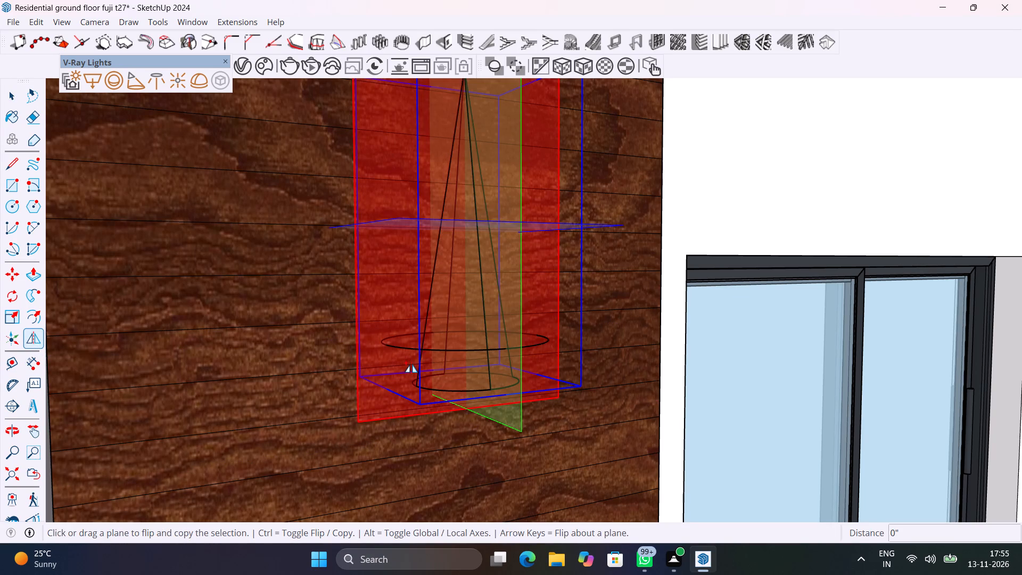
{"action": "scroll", "coordinate": [479, 402], "scroll_direction": "down", "scroll_amount": 10}
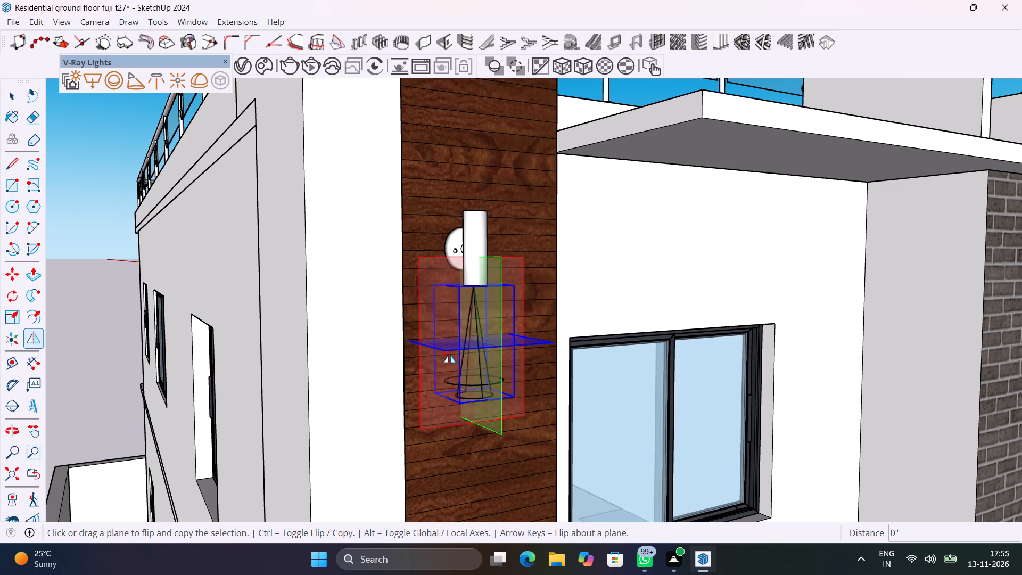
{"action": "left_click", "coordinate": [455, 349]}
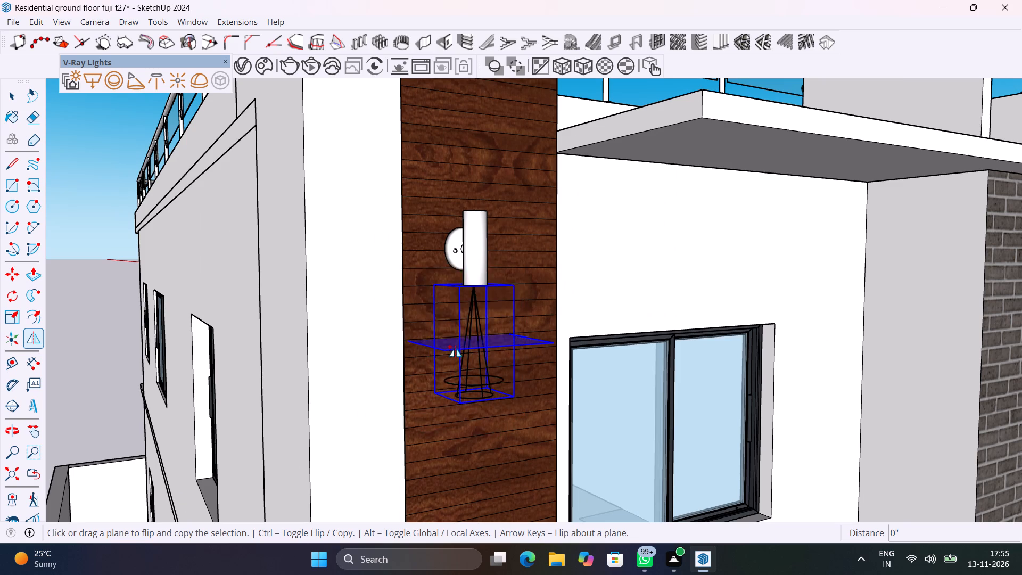
{"action": "left_click", "coordinate": [454, 323]}
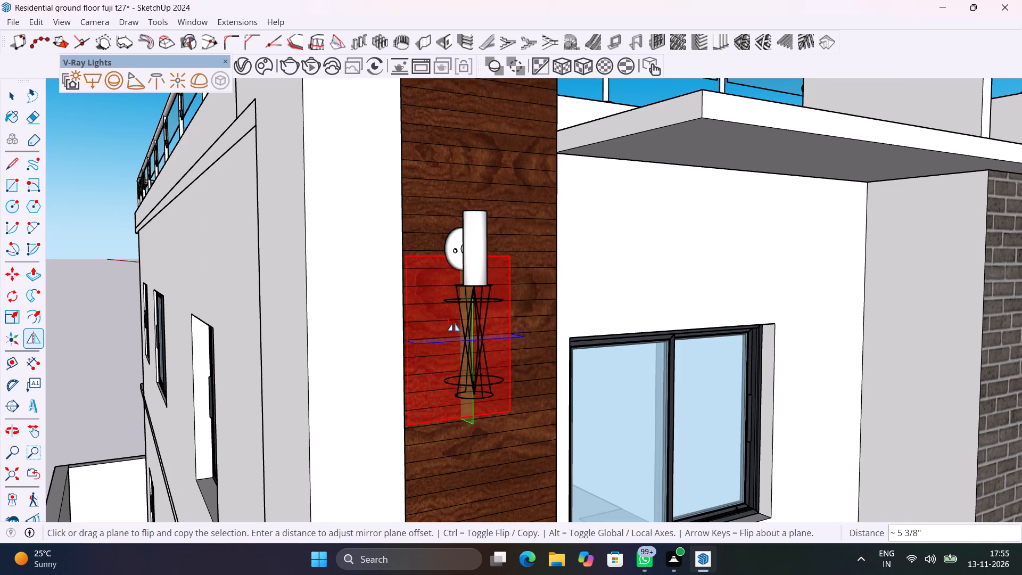
{"action": "key", "text": "space"}
{"action": "left_click", "coordinate": [119, 344]}
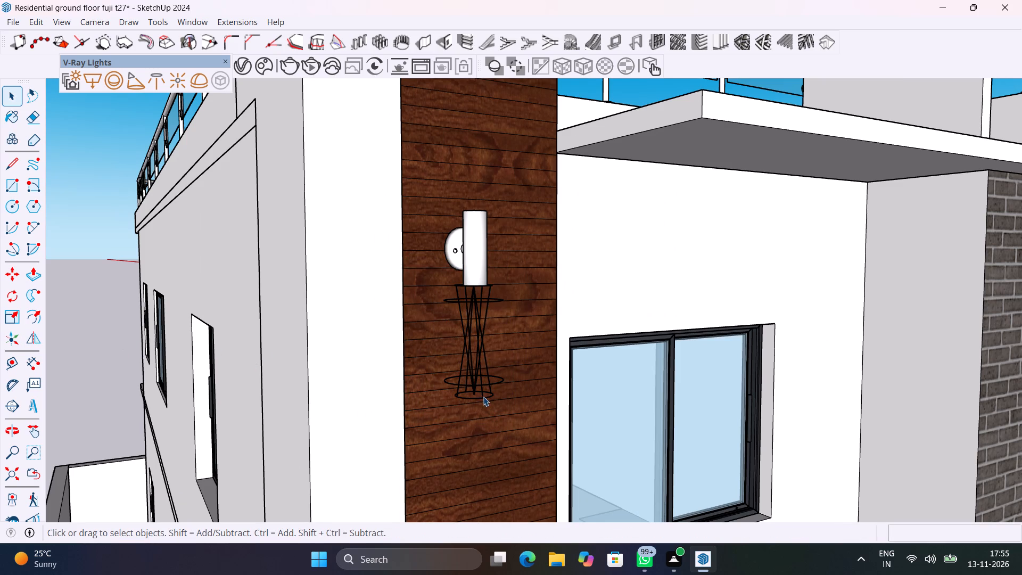
Move the upward-pointing spot light about 2' 6" straight up to the wall lamp's top end.
{"action": "scroll", "coordinate": [483, 396], "scroll_direction": "up", "scroll_amount": 3}
{"action": "middle_click_drag", "start_coordinate": [484, 397], "coordinate": [328, 371]}
{"action": "scroll", "coordinate": [466, 390], "scroll_direction": "up", "scroll_amount": 4}
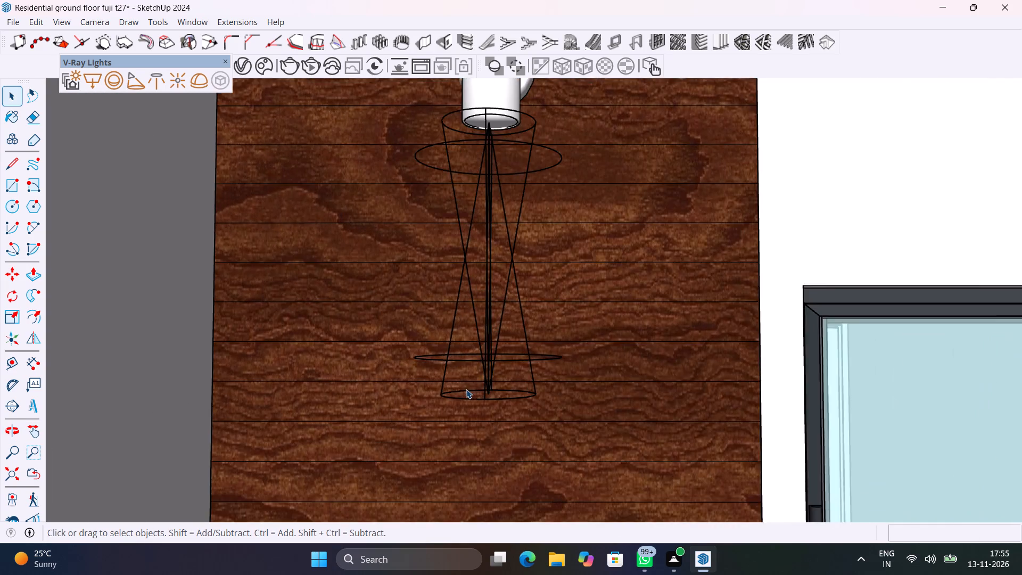
{"action": "scroll", "coordinate": [466, 389], "scroll_direction": "up", "scroll_amount": 6}
{"action": "middle_click_drag", "start_coordinate": [497, 407], "coordinate": [389, 411]}
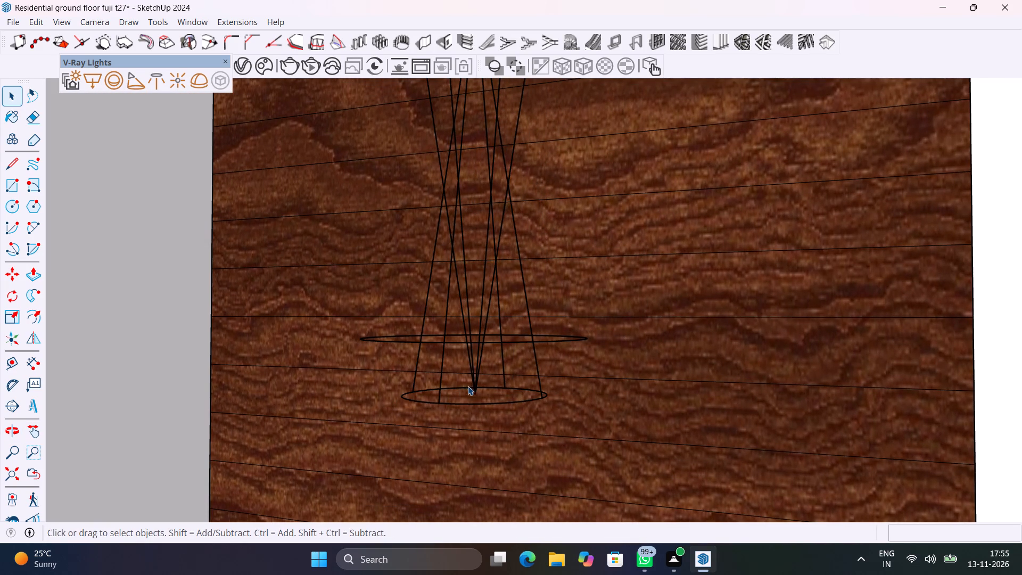
{"action": "left_click", "coordinate": [475, 387]}
{"action": "key", "text": "m"}
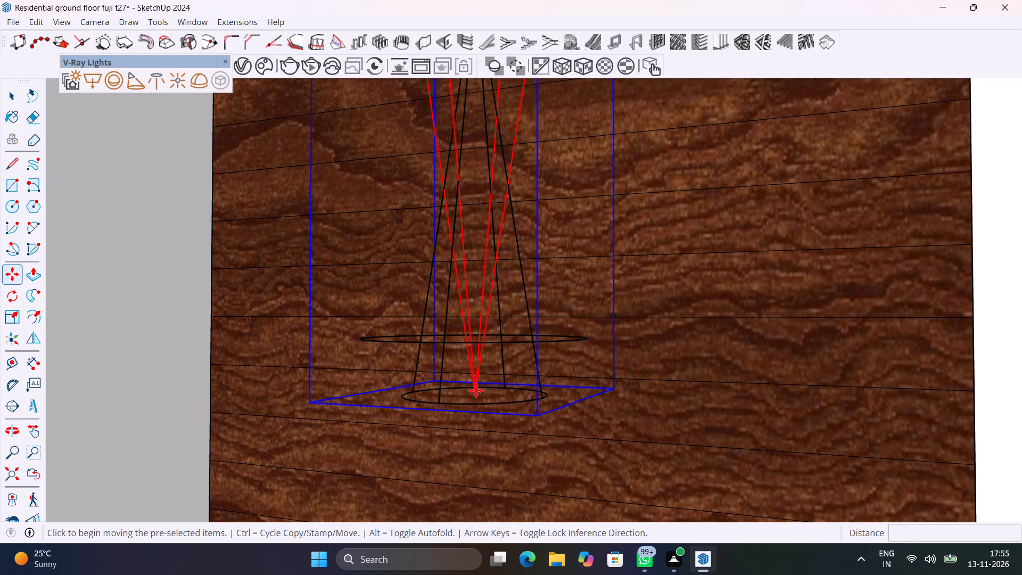
{"action": "left_click", "coordinate": [535, 415]}
{"action": "scroll", "coordinate": [514, 309], "scroll_direction": "down", "scroll_amount": 6}
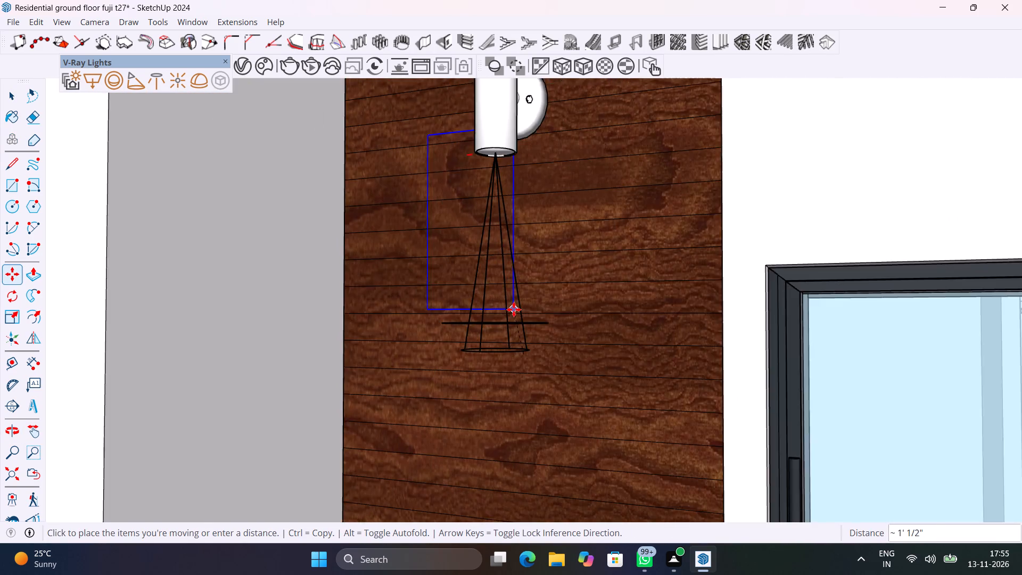
{"action": "scroll", "coordinate": [514, 309], "scroll_direction": "down", "scroll_amount": 6}
{"action": "middle_click_drag", "start_coordinate": [508, 312], "coordinate": [591, 405]}
{"action": "scroll", "coordinate": [554, 174], "scroll_direction": "up", "scroll_amount": 3}
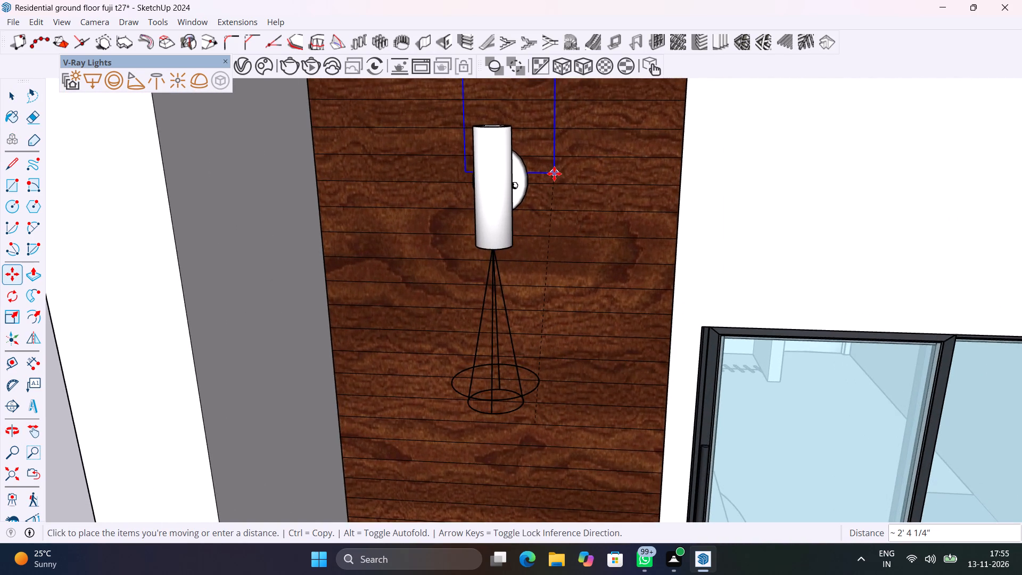
{"action": "middle_click_drag", "start_coordinate": [554, 172], "coordinate": [561, 298], "text": "shift"}
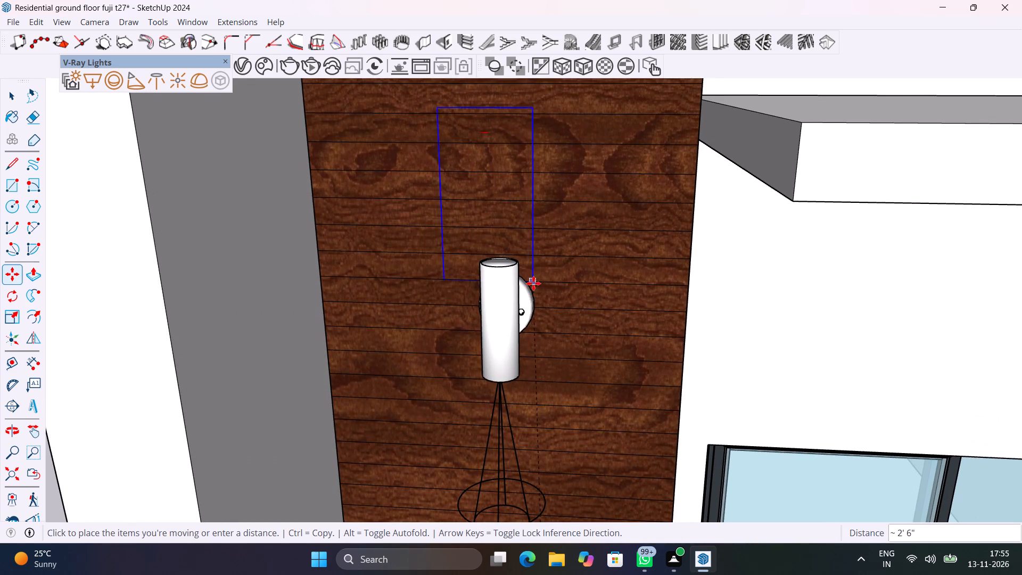
{"action": "left_click", "coordinate": [545, 289]}
Reposition the upper spot light so its tip sits at the centre of the wall lamp's top opening.
{"action": "scroll", "coordinate": [507, 263], "scroll_direction": "up", "scroll_amount": 7}
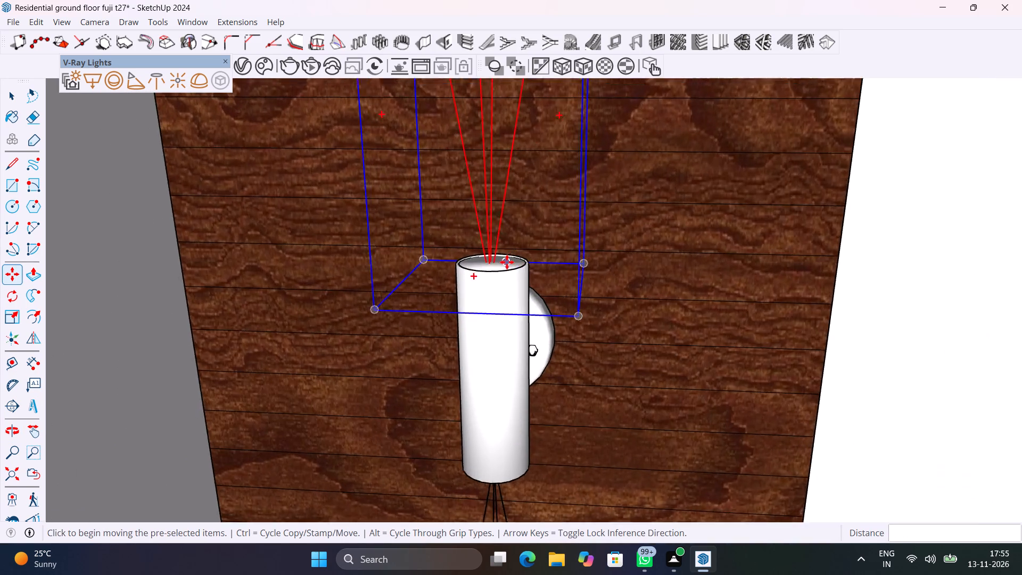
{"action": "scroll", "coordinate": [507, 262], "scroll_direction": "up", "scroll_amount": 4}
{"action": "left_click", "coordinate": [641, 359]}
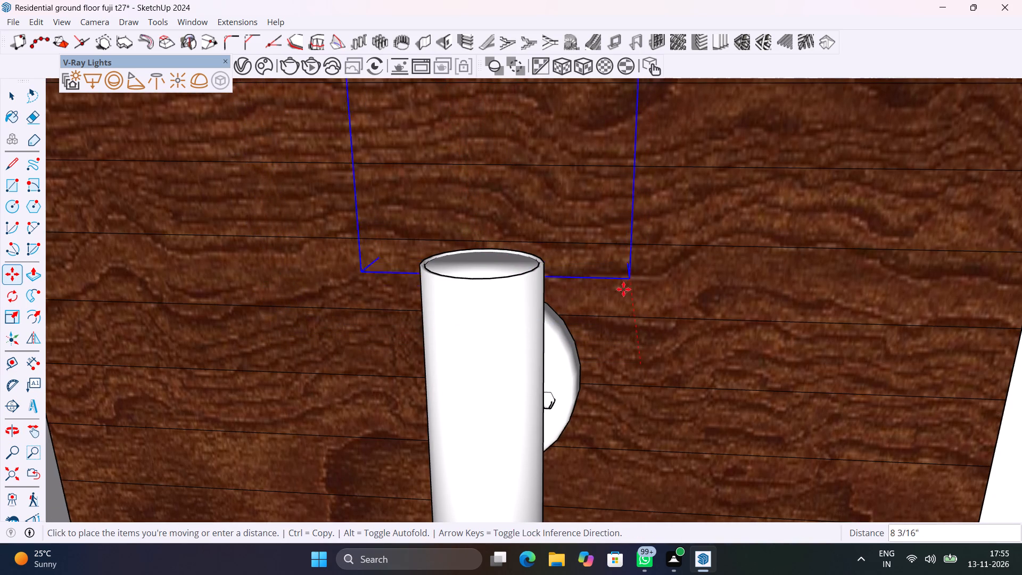
{"action": "scroll", "coordinate": [619, 295], "scroll_direction": "down", "scroll_amount": 8}
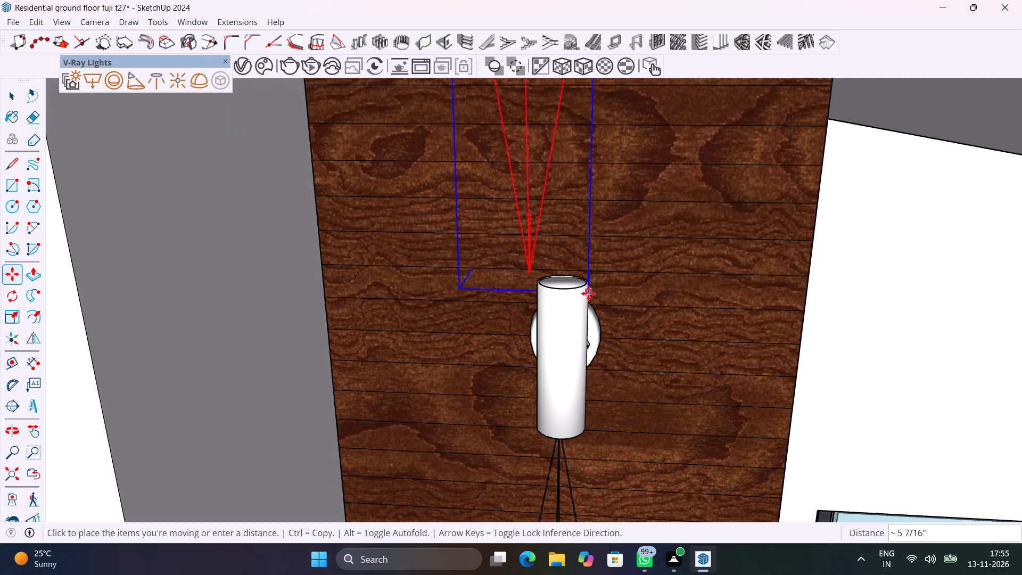
{"action": "left_click", "coordinate": [574, 295]}
{"action": "left_click", "coordinate": [521, 270]}
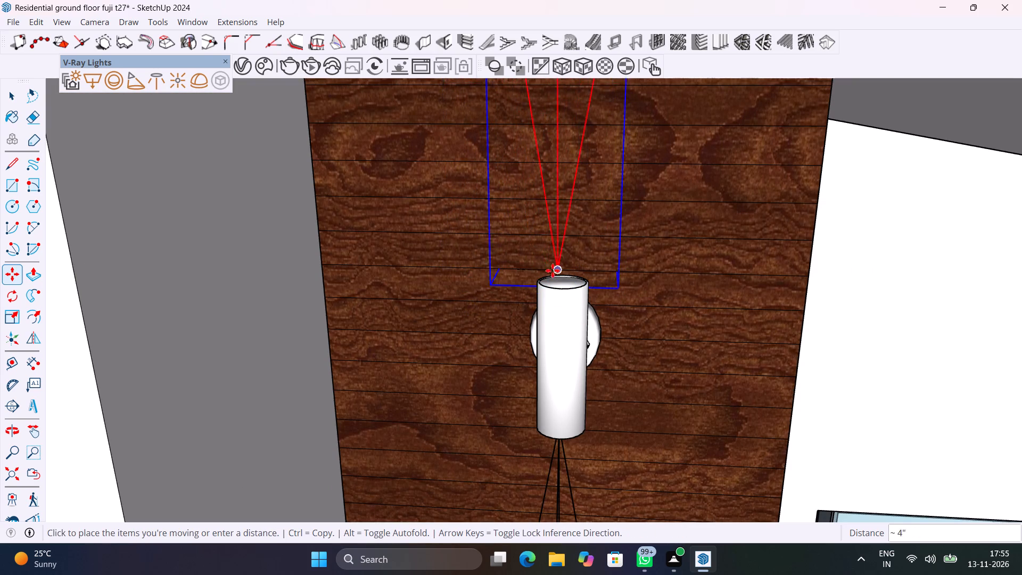
{"action": "scroll", "coordinate": [563, 280], "scroll_direction": "up", "scroll_amount": 11}
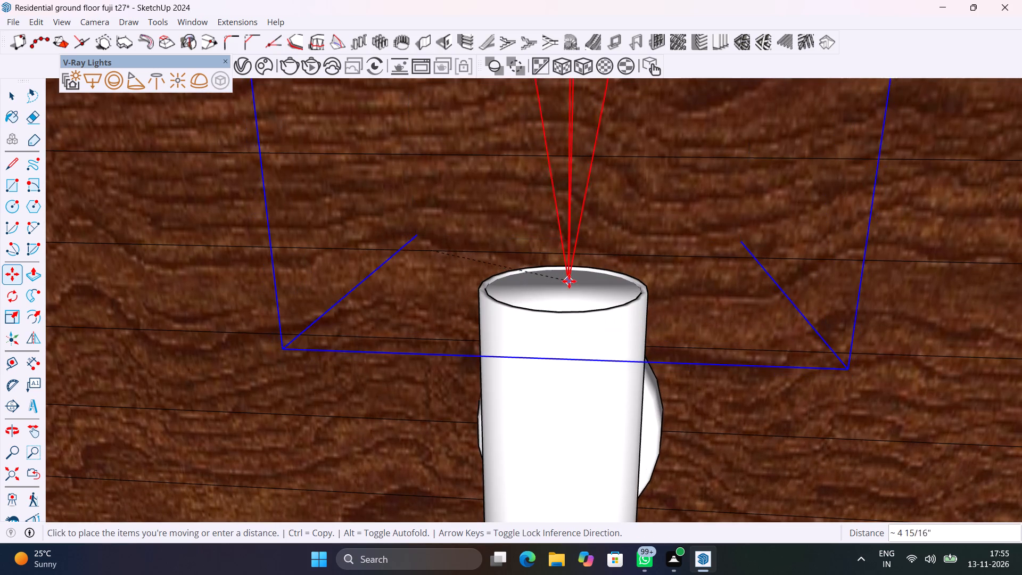
{"action": "left_click", "coordinate": [568, 278]}
{"action": "scroll", "coordinate": [575, 281], "scroll_direction": "down", "scroll_amount": 17}
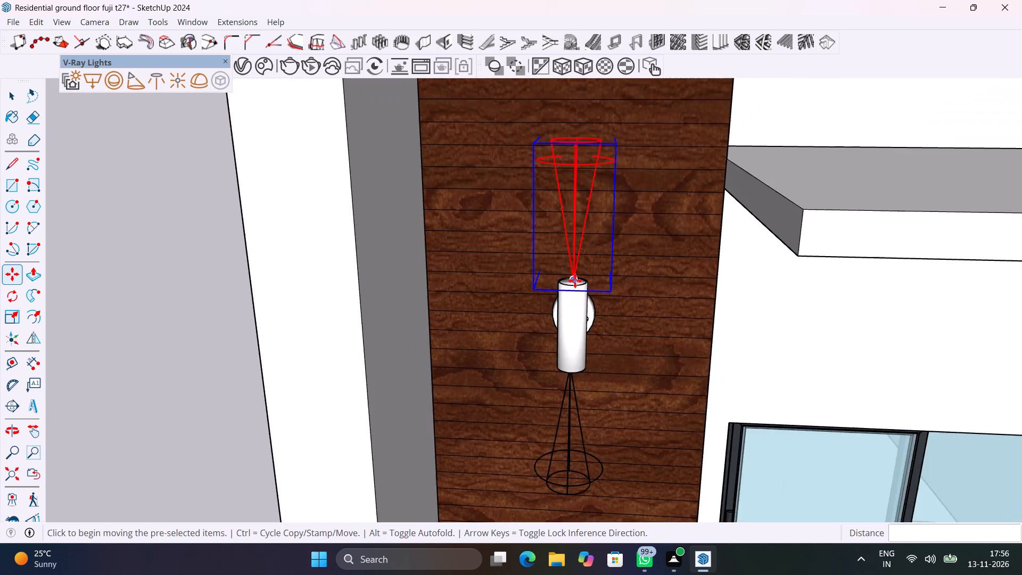
{"action": "scroll", "coordinate": [575, 281], "scroll_direction": "down", "scroll_amount": 9}
{"action": "key", "text": "space"}
{"action": "left_click", "coordinate": [399, 320]}
Save the house model.
{"action": "middle_click_drag", "start_coordinate": [579, 343], "coordinate": [592, 306]}
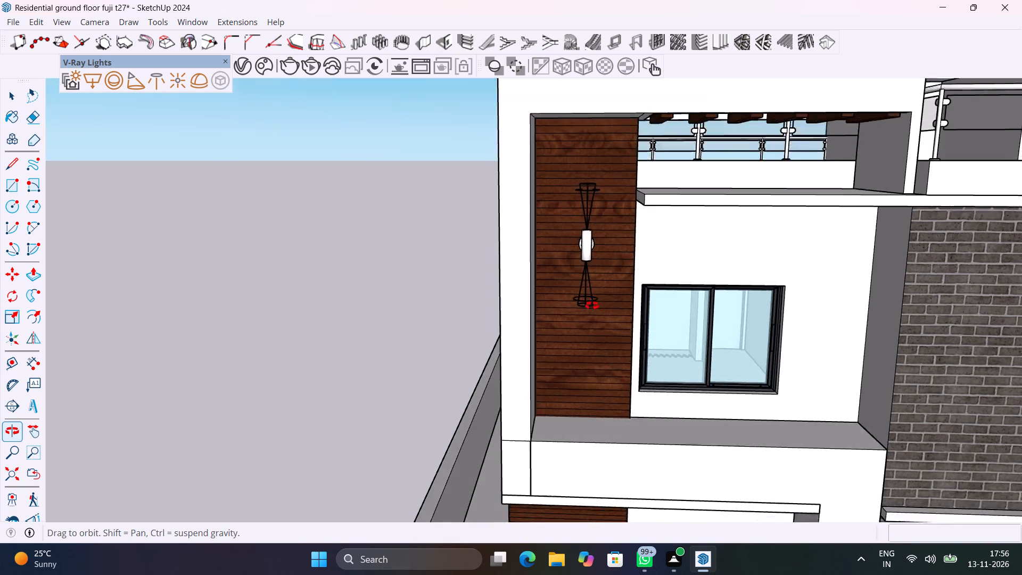
{"action": "middle_click_drag", "start_coordinate": [592, 306], "coordinate": [578, 280]}
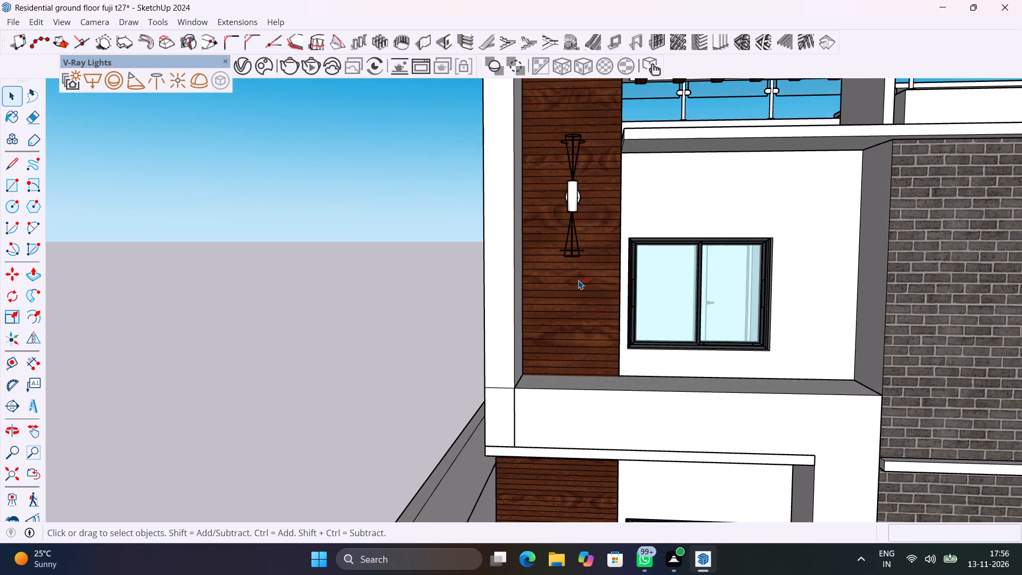
{"action": "key", "text": "ctrl+s"}
Group the upper-floor wall lamp together with its downward and upward spot lights.
{"action": "scroll", "coordinate": [578, 280], "scroll_direction": "down", "scroll_amount": 5}
{"action": "middle_click_drag", "start_coordinate": [606, 301], "coordinate": [543, 280]}
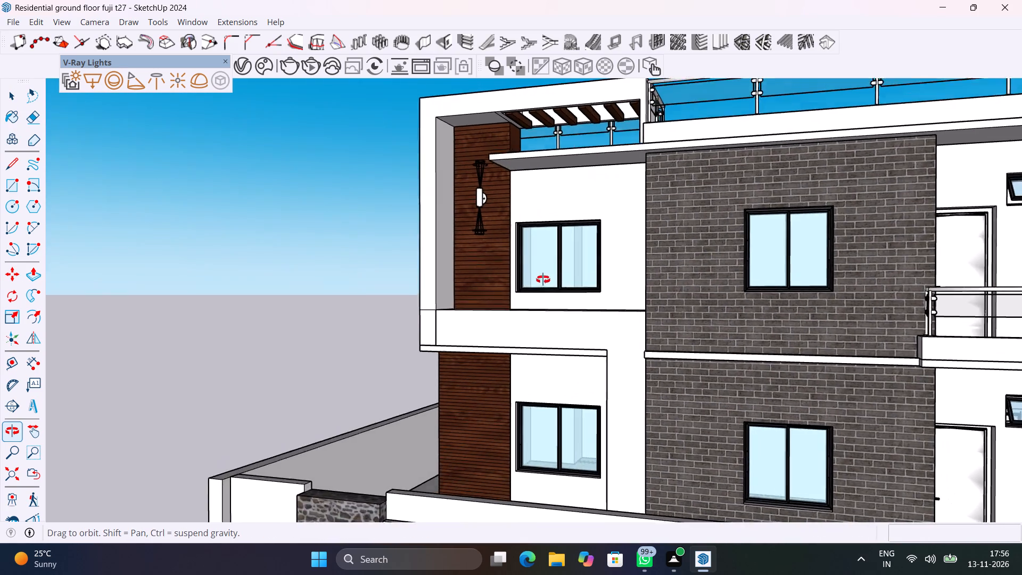
{"action": "middle_click_drag", "start_coordinate": [543, 280], "coordinate": [569, 303]}
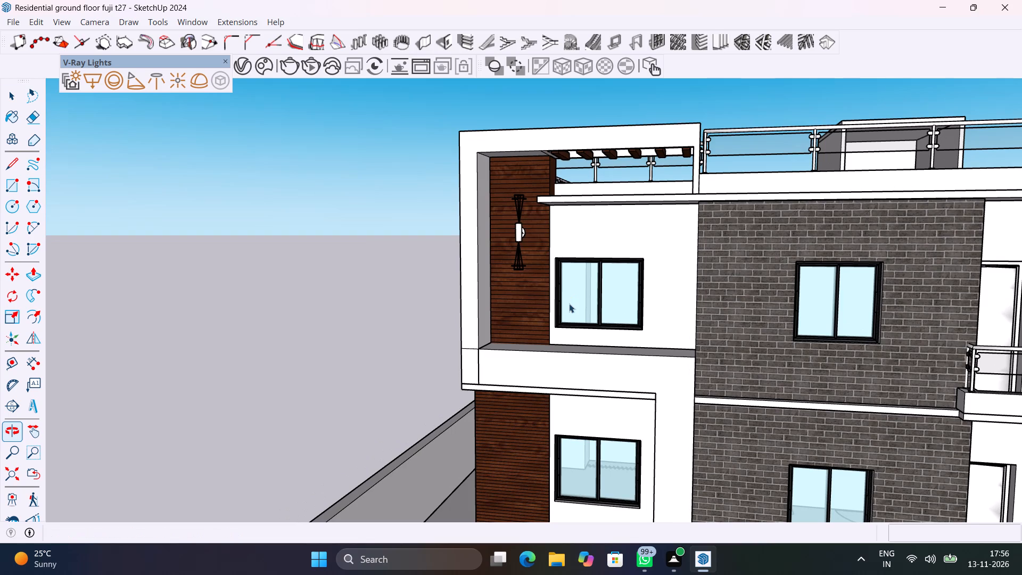
{"action": "scroll", "coordinate": [569, 303], "scroll_direction": "down", "scroll_amount": 7}
{"action": "scroll", "coordinate": [544, 274], "scroll_direction": "up", "scroll_amount": 12}
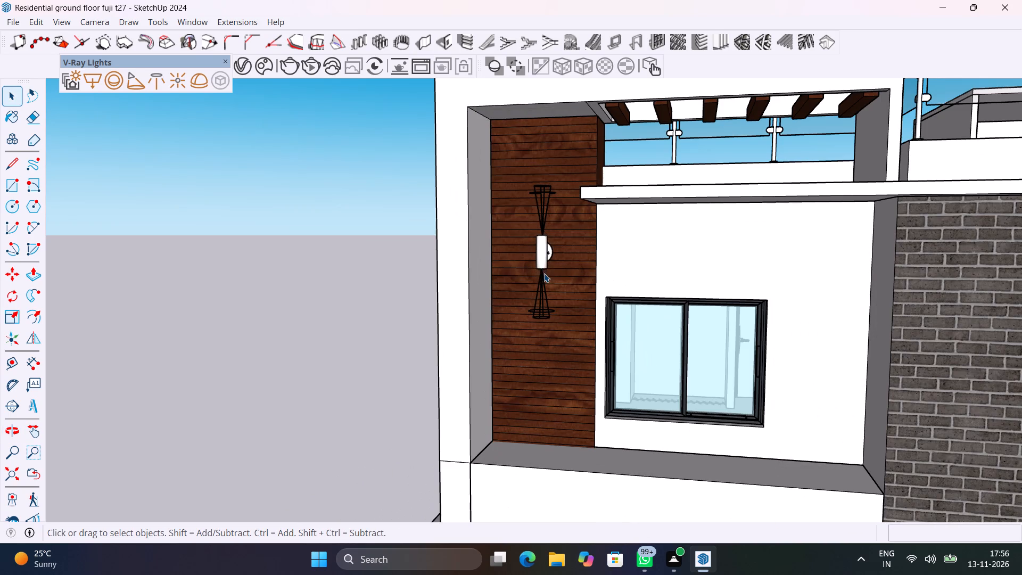
{"action": "left_click", "coordinate": [541, 252]}
{"action": "left_click", "coordinate": [539, 295], "text": "shift"}
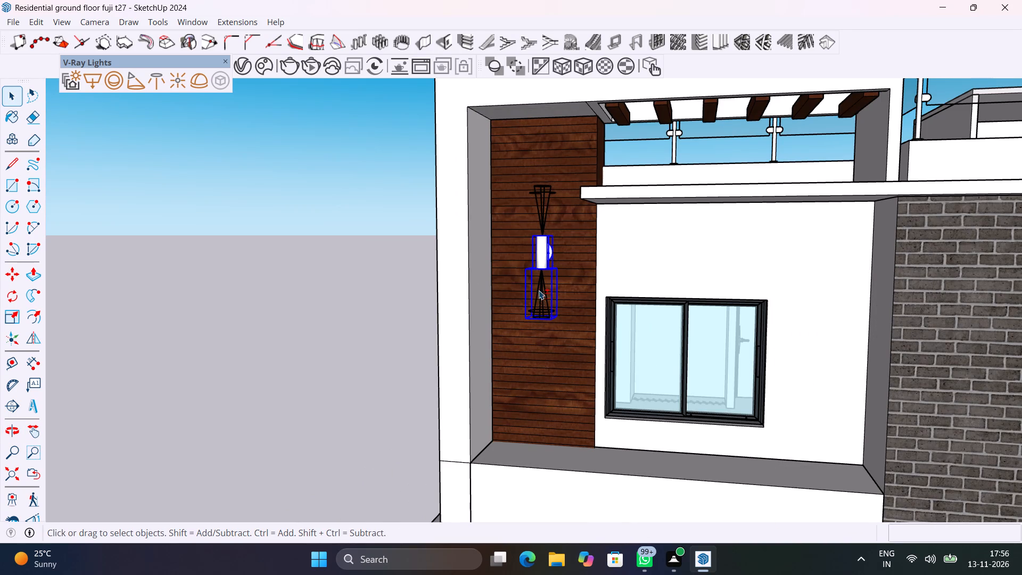
{"action": "left_click", "coordinate": [542, 206], "text": "shift"}
{"action": "right_click", "coordinate": [542, 206], "text": "shift"}
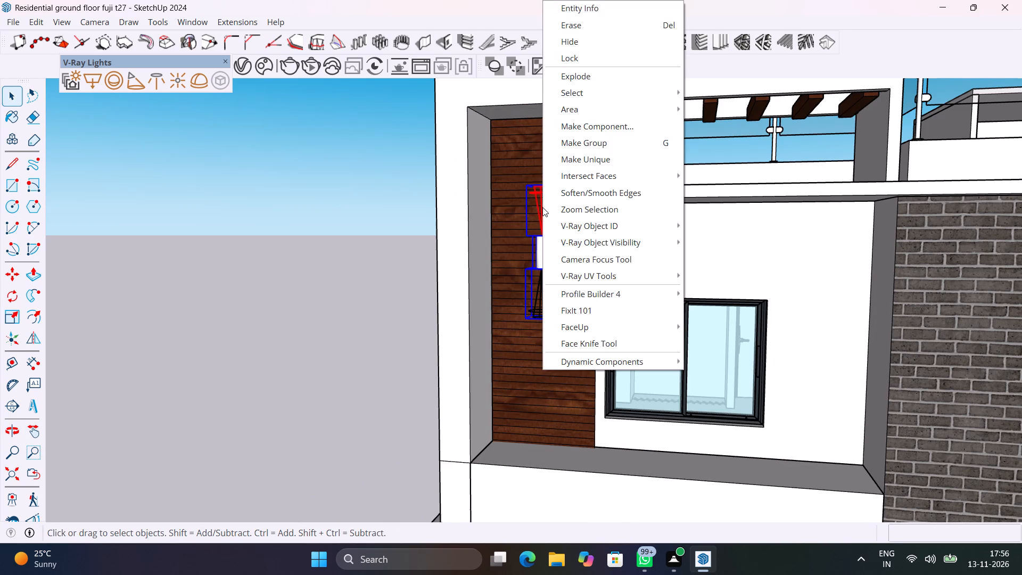
{"action": "left_click", "coordinate": [611, 145], "text": "shift"}
Copy the lamp group about 13' 2" down onto the ground-floor wood-clad wall.
{"action": "scroll", "coordinate": [551, 271], "scroll_direction": "down", "scroll_amount": 6}
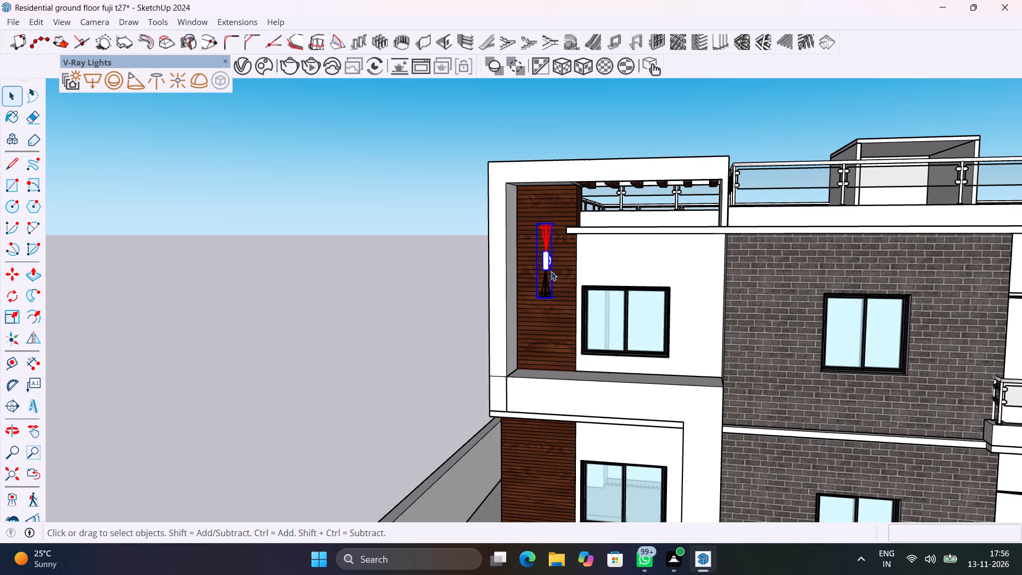
{"action": "middle_click_drag", "start_coordinate": [547, 284], "coordinate": [521, 183], "text": "shift"}
{"action": "key", "text": "m"}
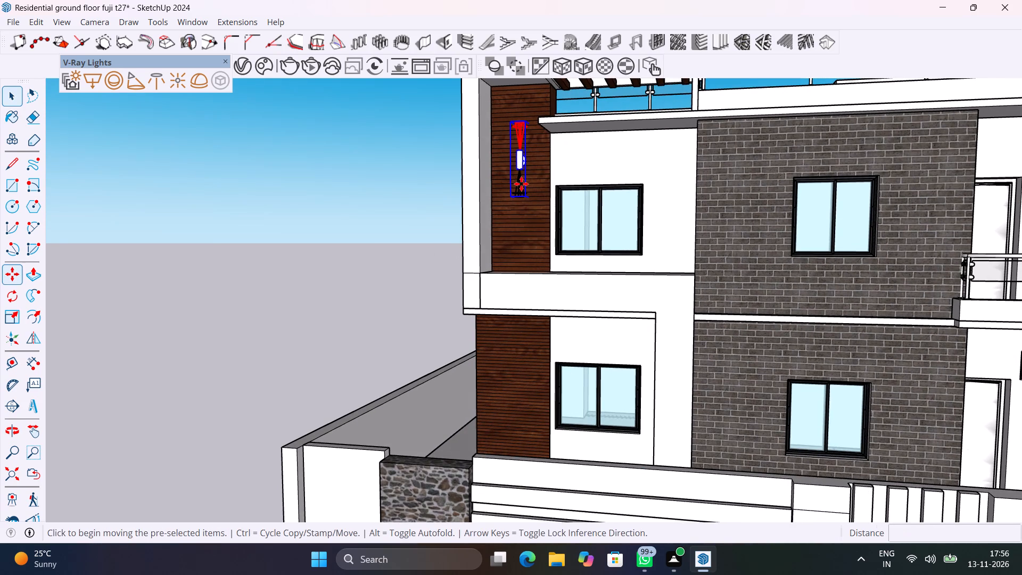
{"action": "scroll", "coordinate": [530, 203], "scroll_direction": "up", "scroll_amount": 8}
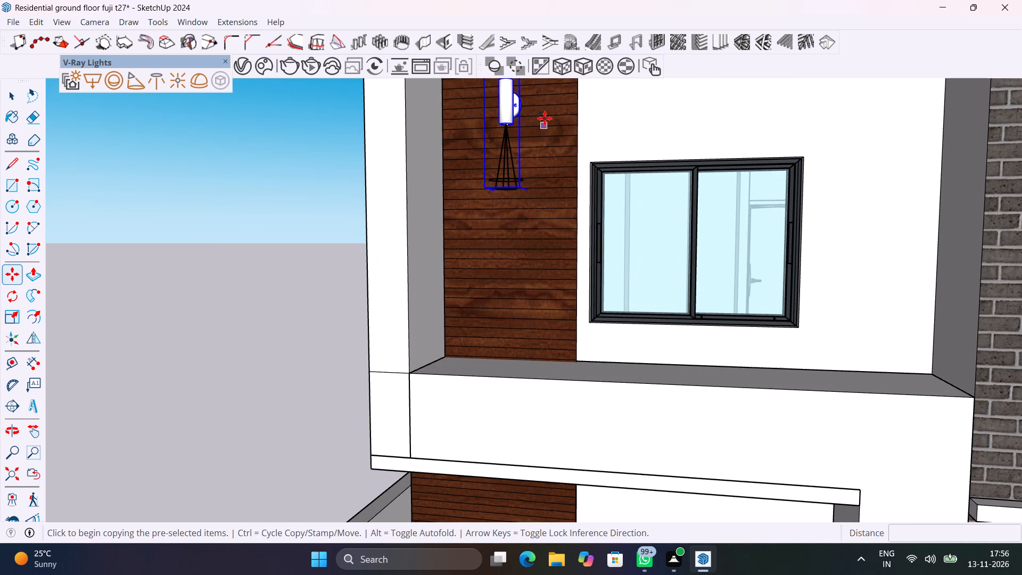
{"action": "left_click", "coordinate": [523, 104]}
{"action": "scroll", "coordinate": [516, 210], "scroll_direction": "down", "scroll_amount": 13}
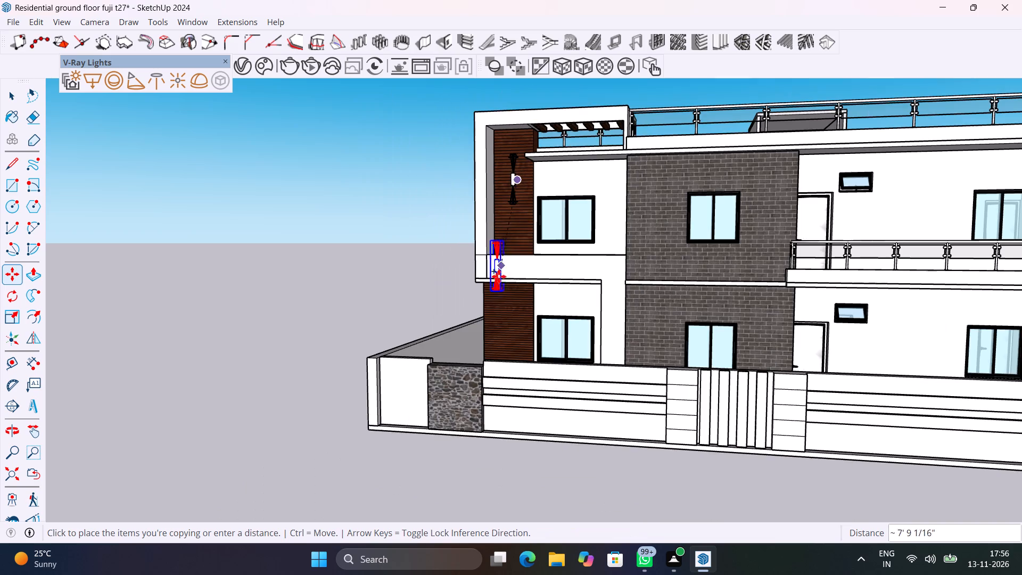
{"action": "scroll", "coordinate": [506, 315], "scroll_direction": "up", "scroll_amount": 11}
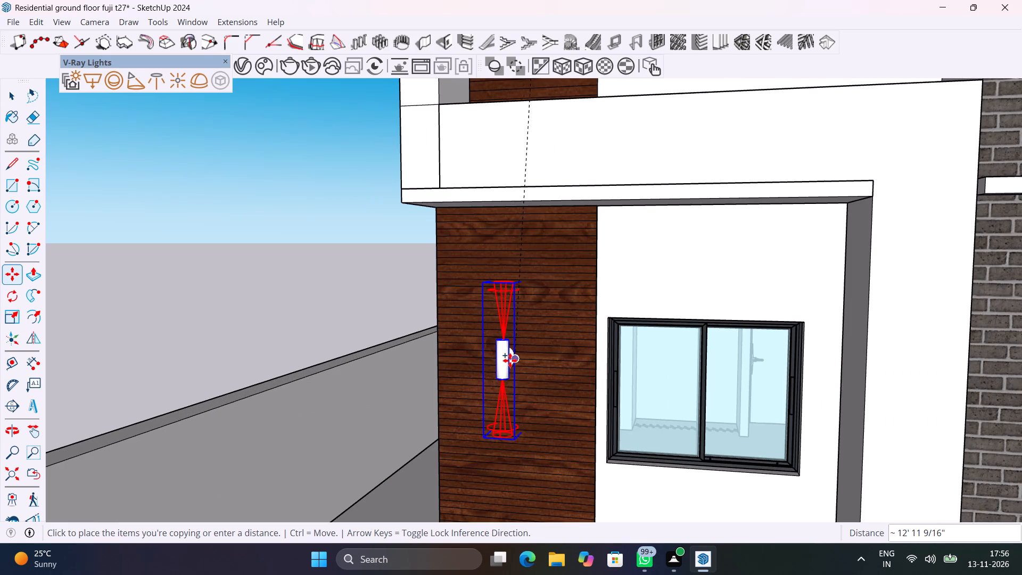
{"action": "left_click", "coordinate": [512, 368]}
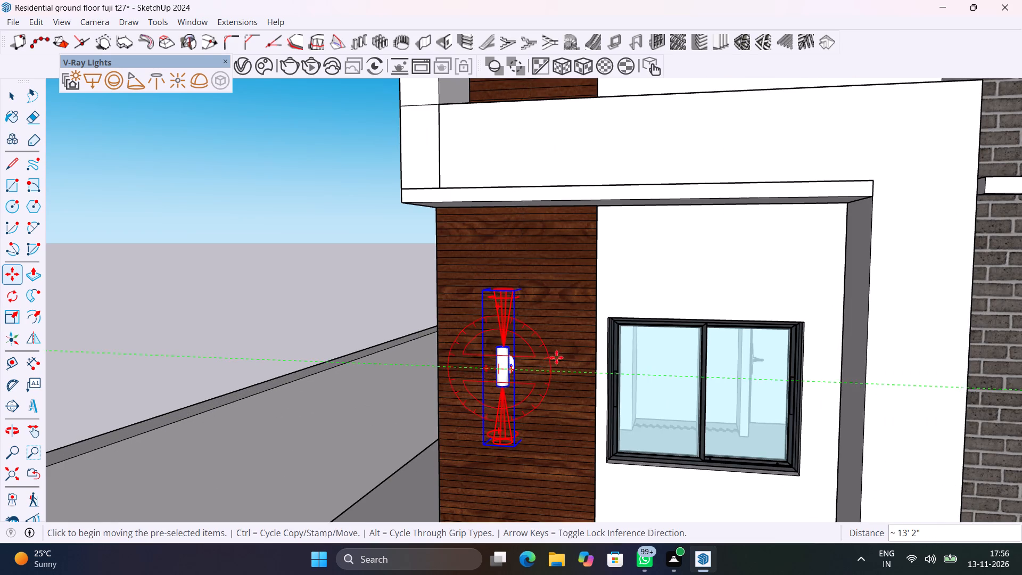
{"action": "scroll", "coordinate": [531, 344], "scroll_direction": "down", "scroll_amount": 12}
{"action": "key", "text": "space"}
{"action": "left_click", "coordinate": [411, 311]}
Copy the upper-floor lamp group about 45' 1" across onto the vertical fins beside the patterned screen.
{"action": "middle_click_drag", "start_coordinate": [417, 344], "coordinate": [543, 355]}
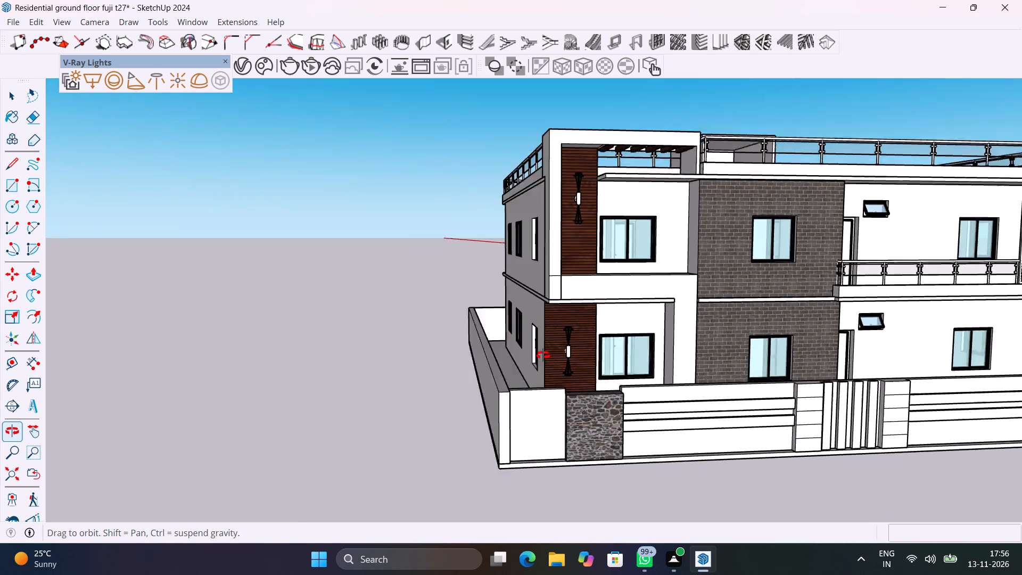
{"action": "middle_click_drag", "start_coordinate": [543, 355], "coordinate": [284, 313]}
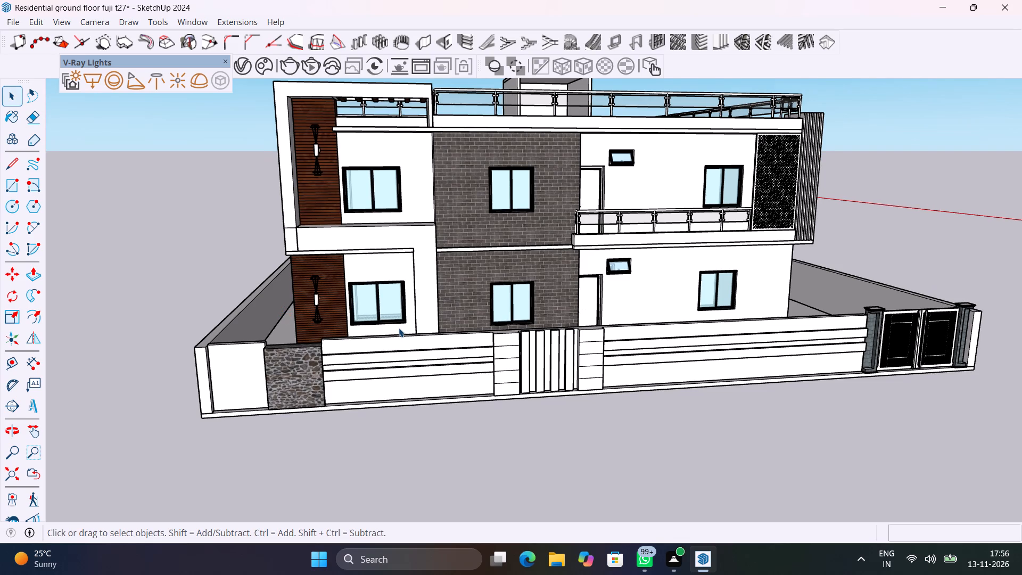
{"action": "left_click", "coordinate": [315, 151]}
{"action": "scroll", "coordinate": [315, 152], "scroll_direction": "up", "scroll_amount": 11}
{"action": "key", "text": "m"}
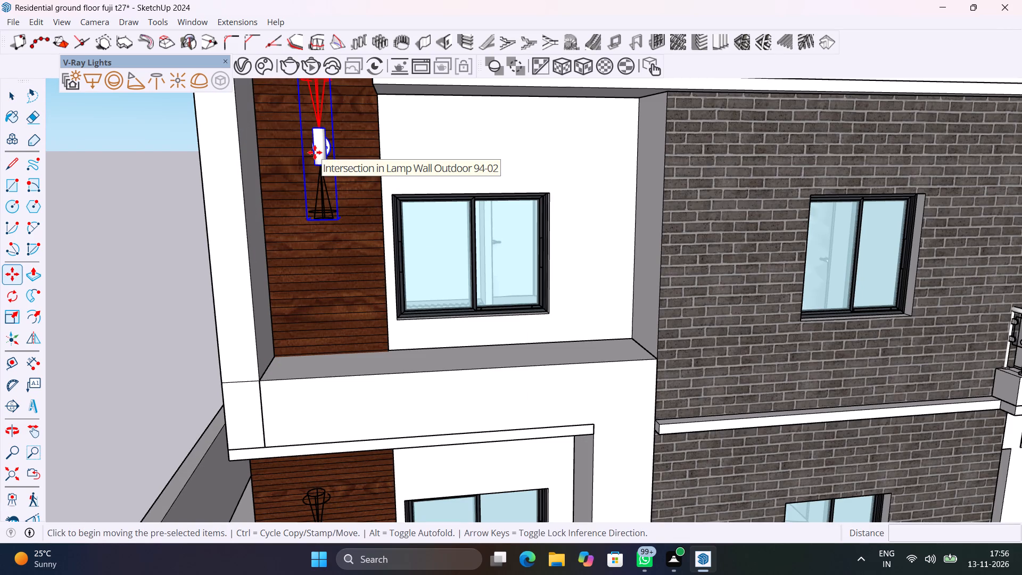
{"action": "left_click", "coordinate": [340, 144]}
{"action": "scroll", "coordinate": [403, 162], "scroll_direction": "down", "scroll_amount": 14}
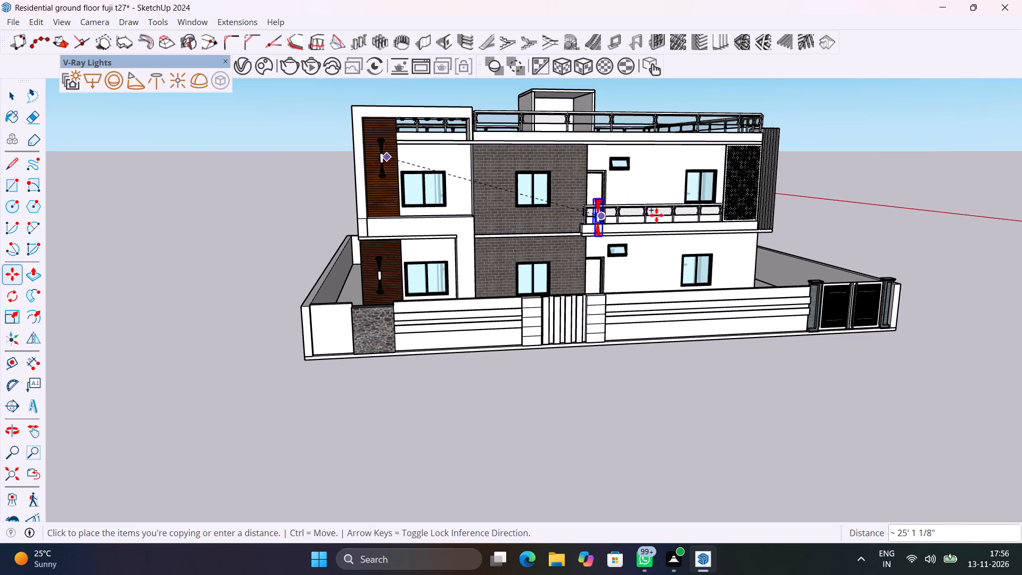
{"action": "scroll", "coordinate": [777, 171], "scroll_direction": "up", "scroll_amount": 10}
{"action": "middle_click_drag", "start_coordinate": [769, 169], "coordinate": [546, 169]}
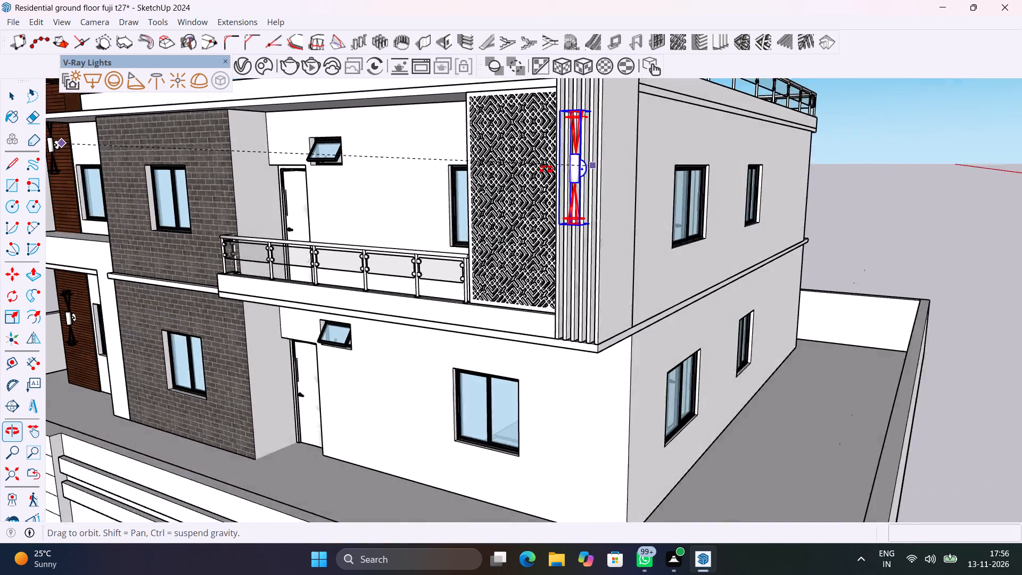
{"action": "middle_click_drag", "start_coordinate": [546, 169], "coordinate": [545, 229]}
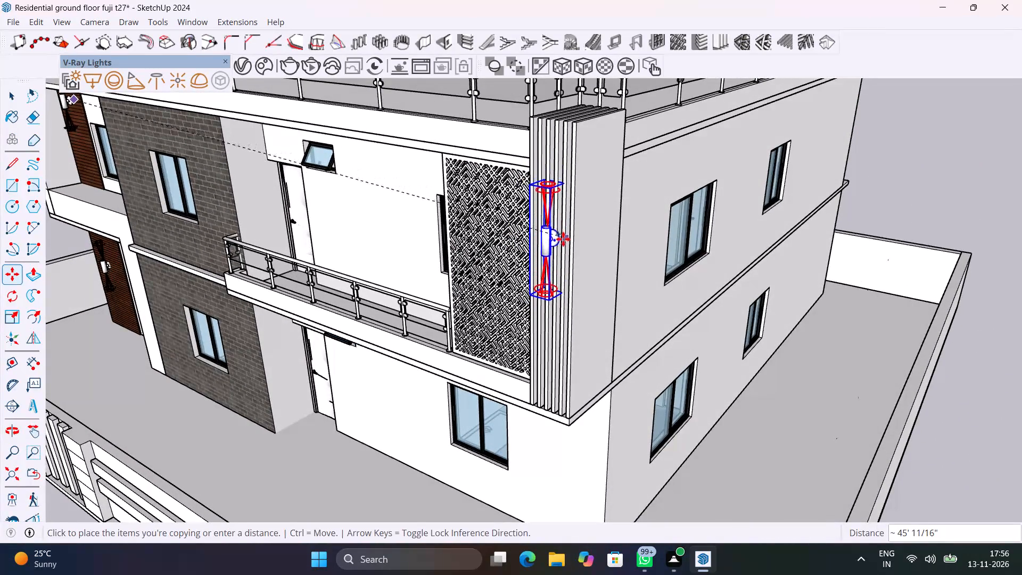
{"action": "left_click", "coordinate": [563, 249]}
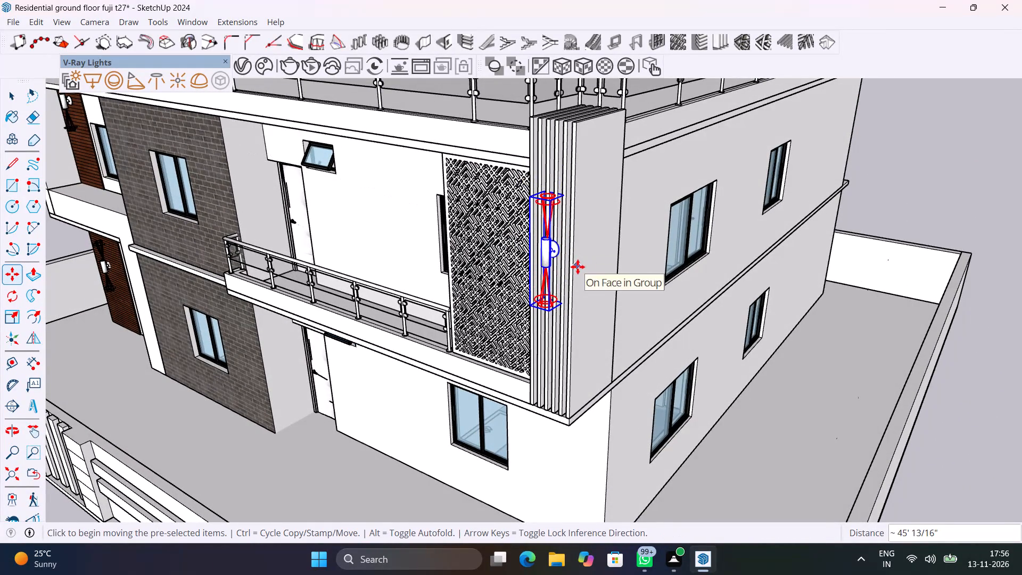
{"action": "key", "text": "space"}
Uniformly scale down the lamp group on the vertical fins from its lower corner.
{"action": "key", "text": "s"}
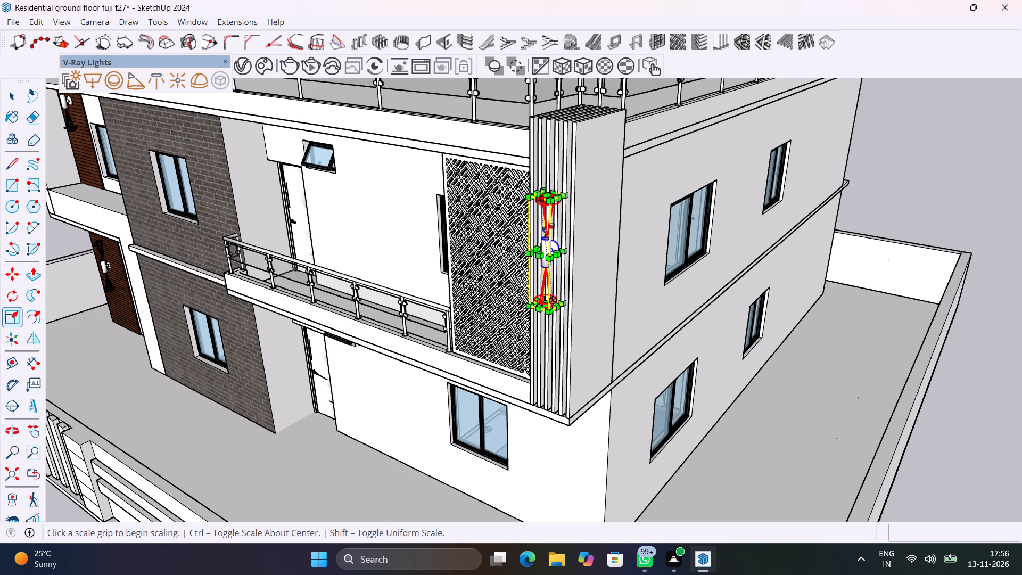
{"action": "left_click", "coordinate": [550, 315]}
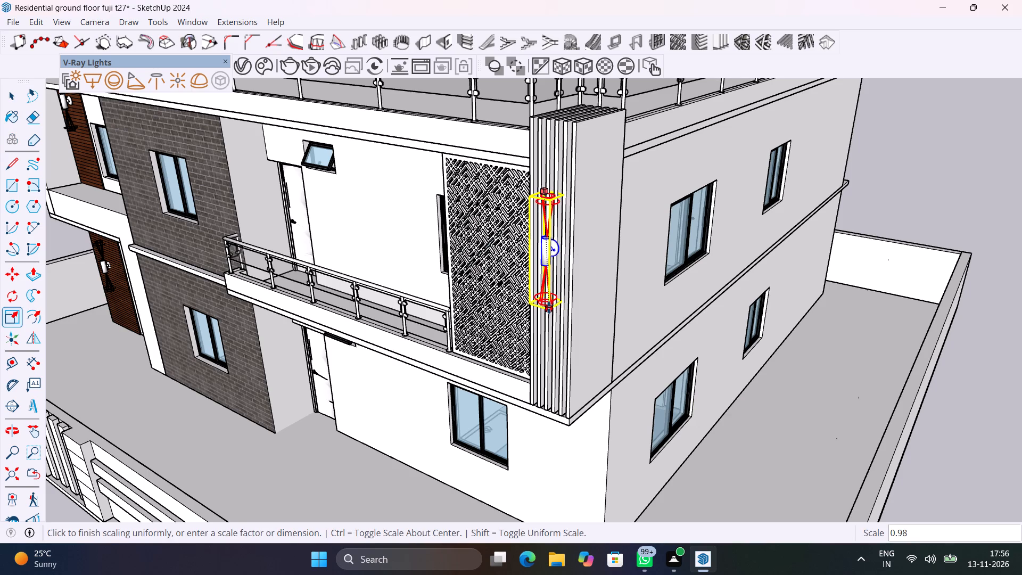
{"action": "left_click", "coordinate": [551, 283]}
{"action": "key", "text": "space"}
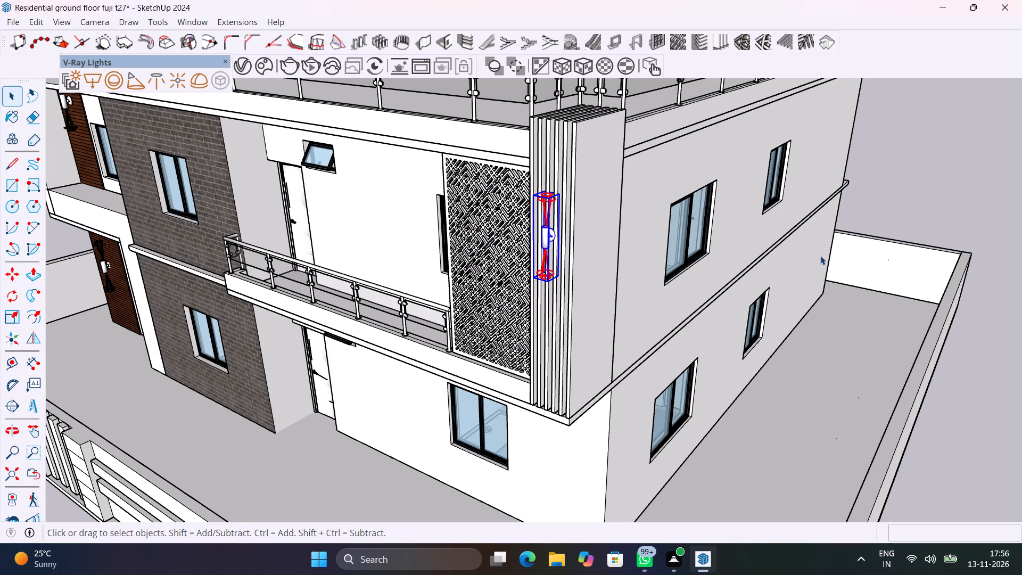
{"action": "left_click", "coordinate": [929, 196]}
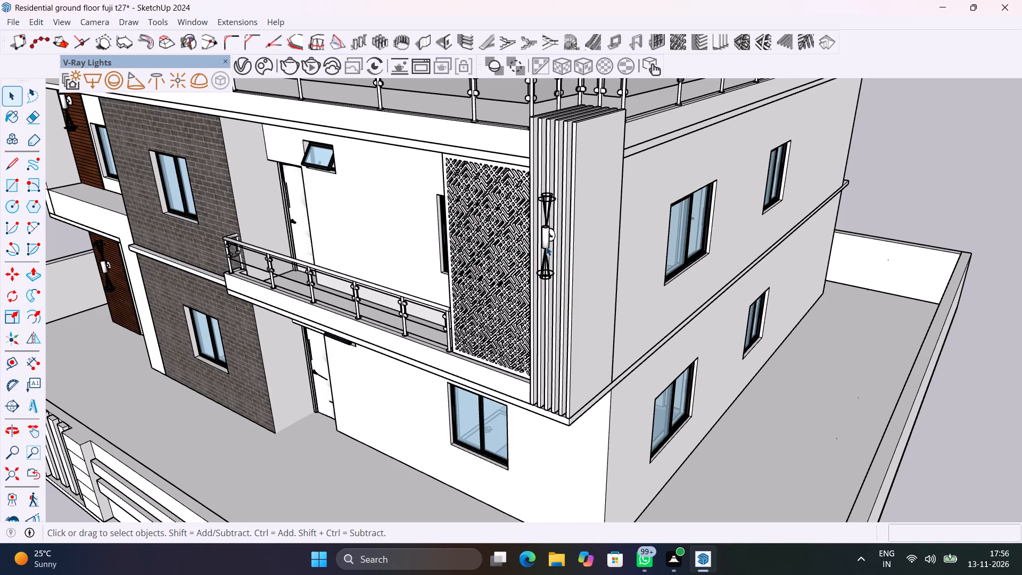
Uniformly scale the fin-mounted lamp group down again, by a factor of about 0.71, from its upper corner.
{"action": "scroll", "coordinate": [500, 223], "scroll_direction": "up", "scroll_amount": 5}
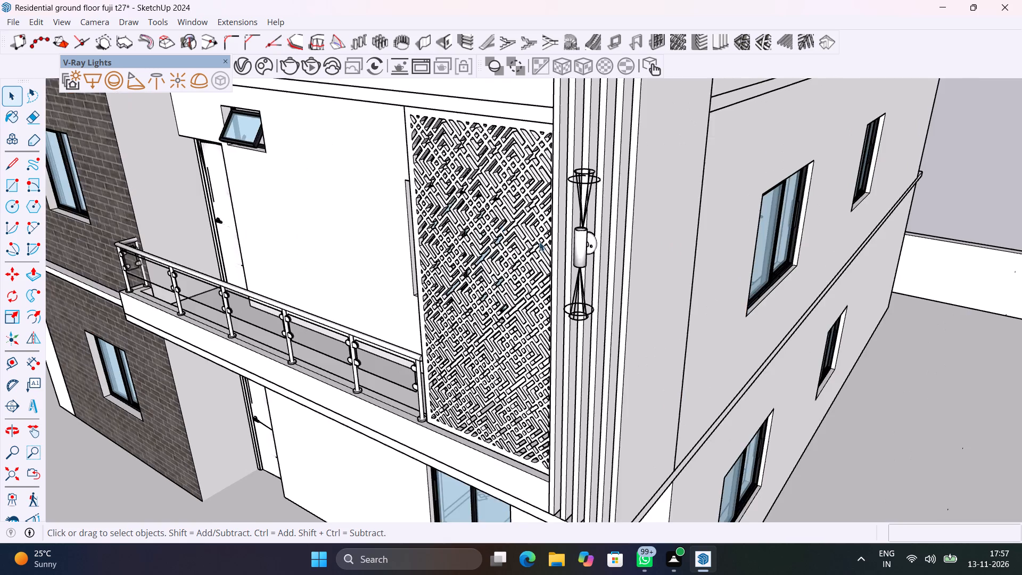
{"action": "scroll", "coordinate": [539, 241], "scroll_direction": "up", "scroll_amount": 3}
{"action": "middle_click_drag", "start_coordinate": [565, 252], "coordinate": [552, 171]}
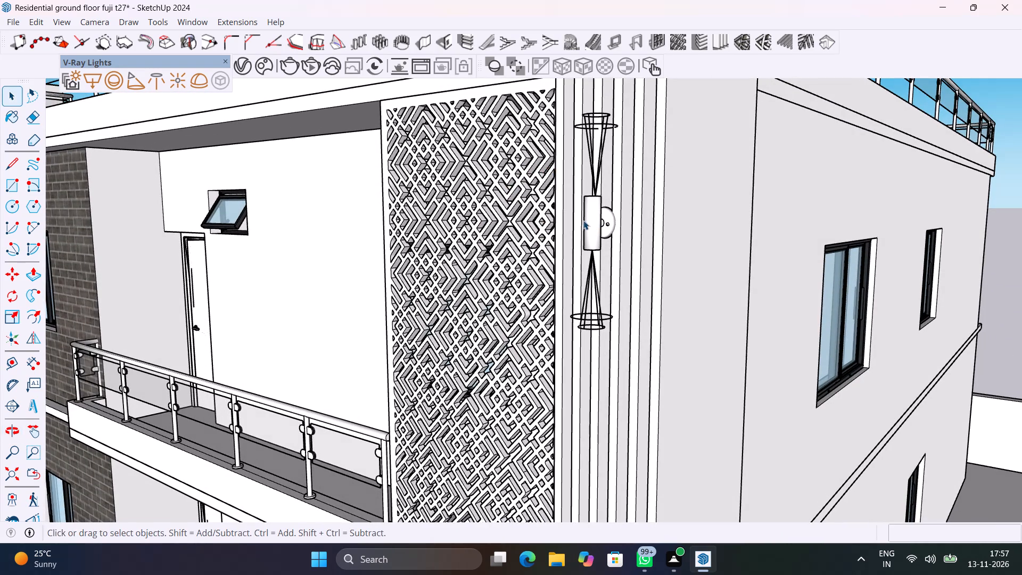
{"action": "left_click", "coordinate": [593, 212]}
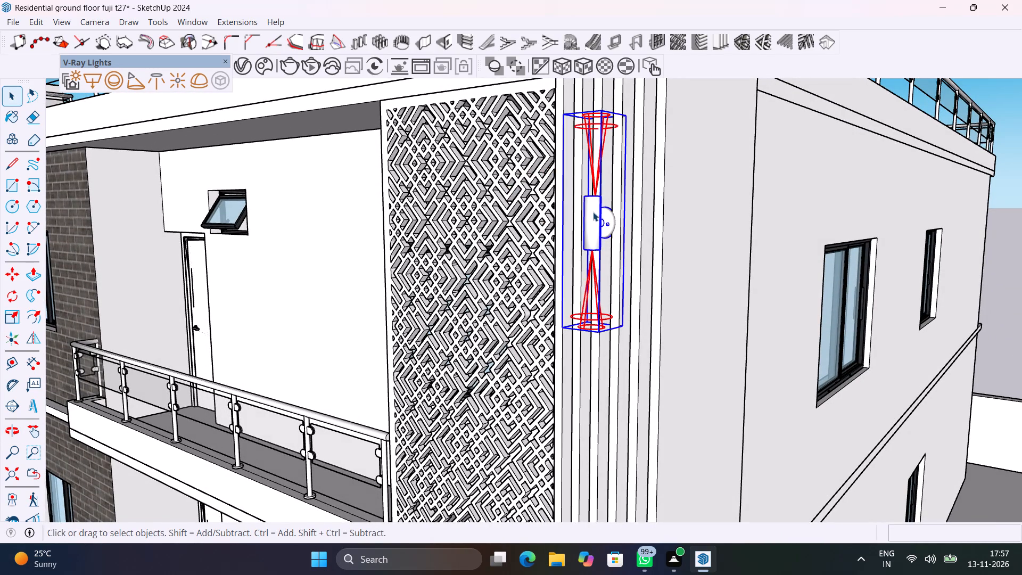
{"action": "key", "text": "s"}
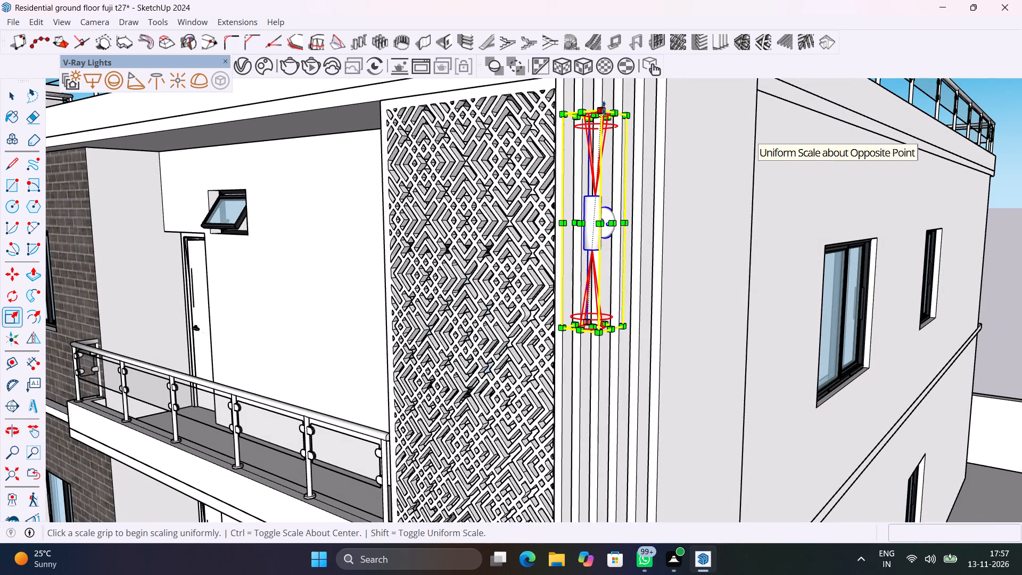
{"action": "left_click", "coordinate": [604, 106]}
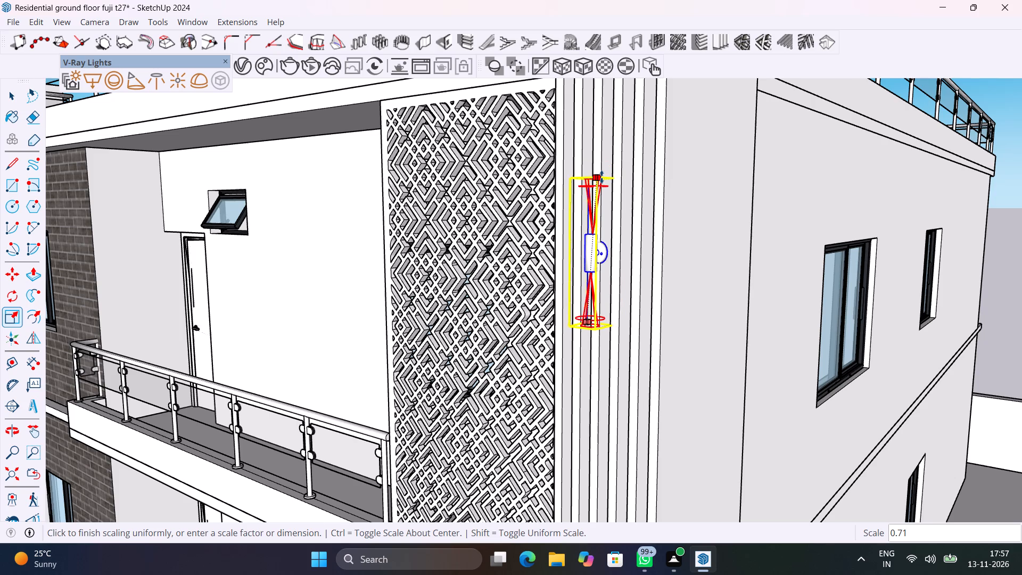
{"action": "left_click", "coordinate": [601, 177]}
{"action": "key", "text": "space"}
{"action": "left_click", "coordinate": [1004, 240]}
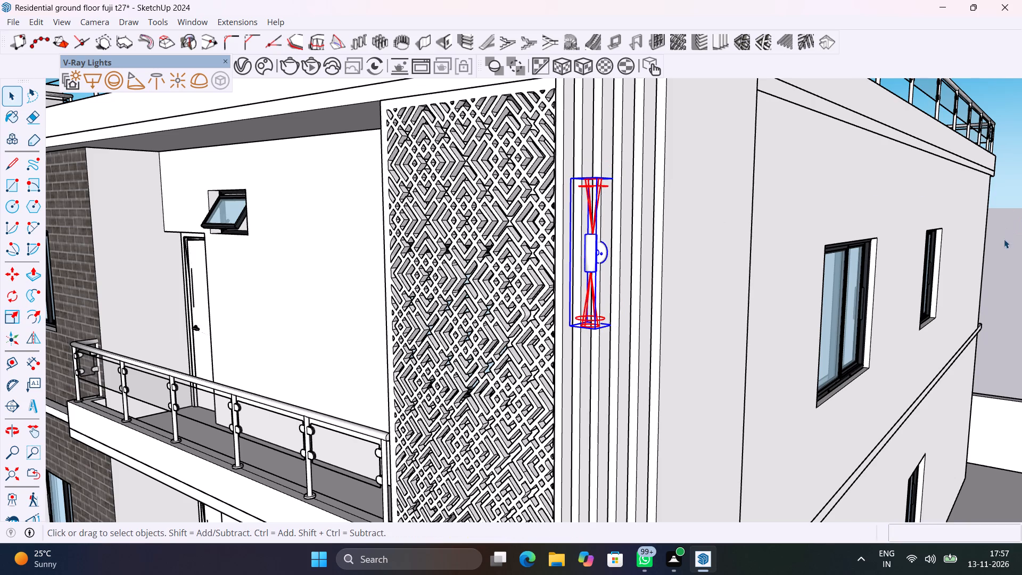
Move the scaled lamp group slightly by its round wall plate to adjust its position on the vertical fins.
{"action": "scroll", "coordinate": [593, 223], "scroll_direction": "up", "scroll_amount": 1}
{"action": "middle_click_drag", "start_coordinate": [593, 222], "coordinate": [697, 306]}
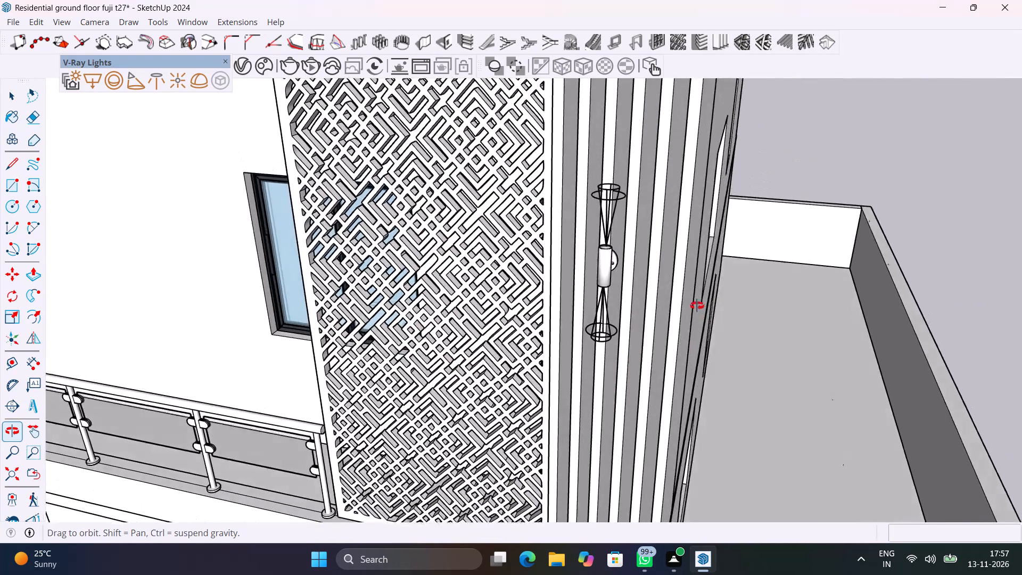
{"action": "middle_click_drag", "start_coordinate": [697, 306], "coordinate": [578, 257]}
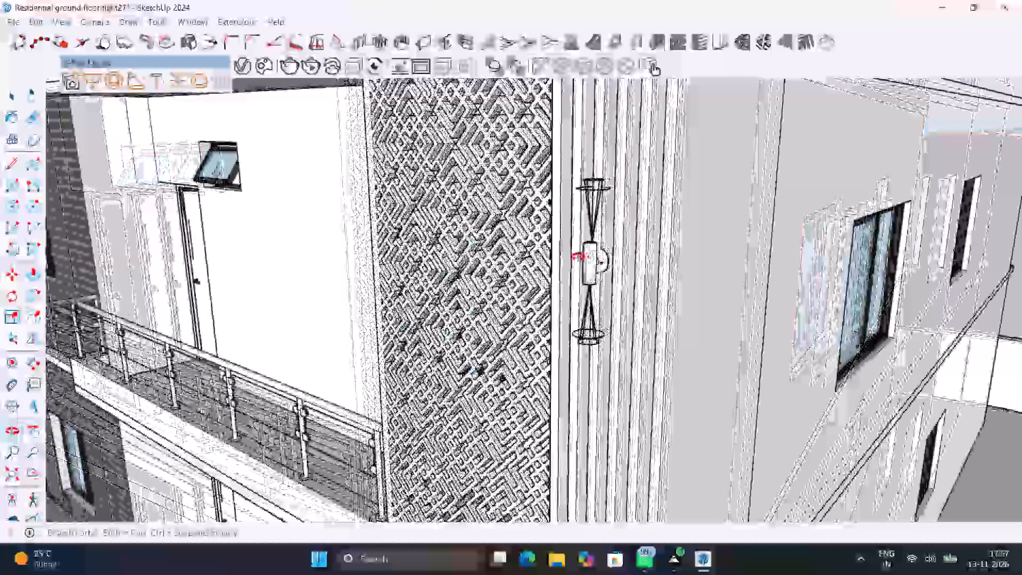
{"action": "middle_click_drag", "start_coordinate": [578, 257], "coordinate": [572, 258]}
{"action": "scroll", "coordinate": [599, 276], "scroll_direction": "up", "scroll_amount": 6}
{"action": "left_click", "coordinate": [580, 254]}
{"action": "scroll", "coordinate": [615, 256], "scroll_direction": "up", "scroll_amount": 5}
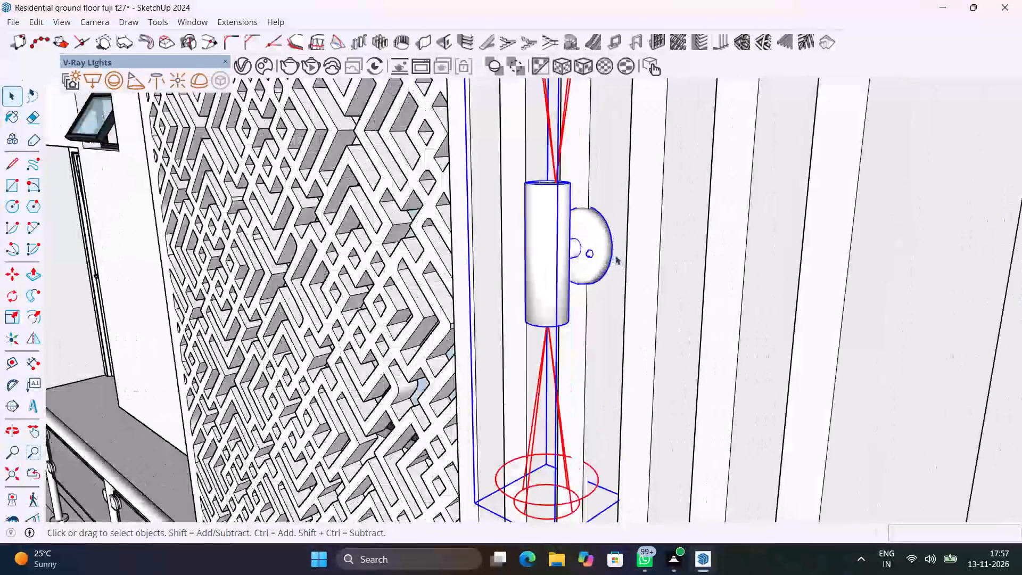
{"action": "scroll", "coordinate": [615, 256], "scroll_direction": "up", "scroll_amount": 5}
{"action": "key", "text": "m"}
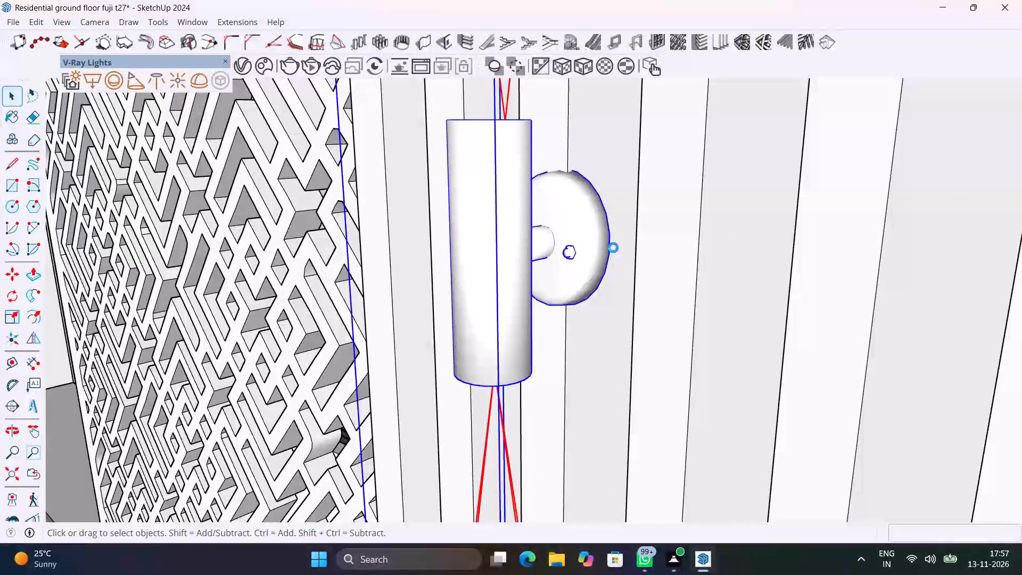
{"action": "left_click", "coordinate": [605, 237]}
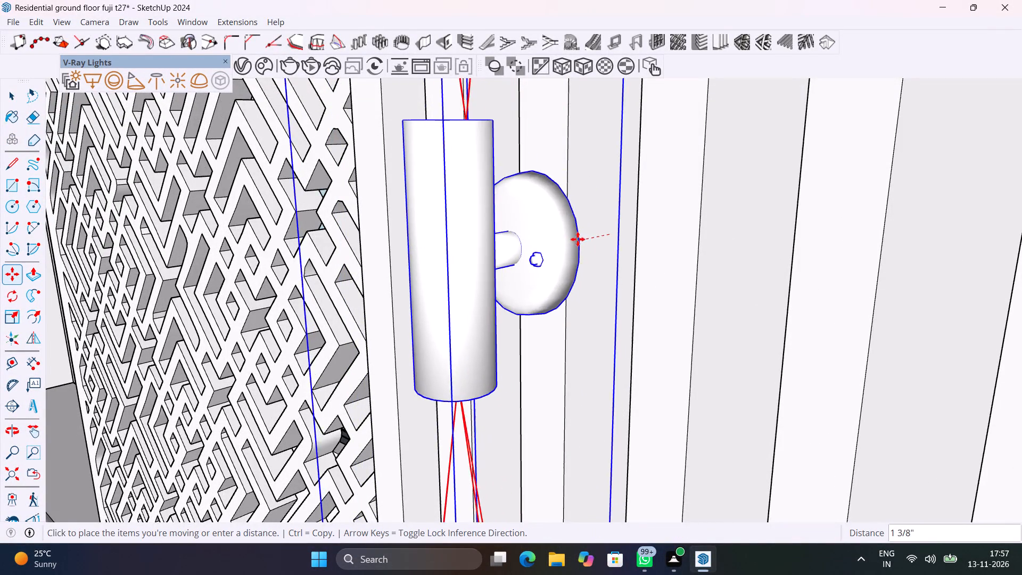
{"action": "left_click", "coordinate": [568, 224]}
{"action": "scroll", "coordinate": [607, 234], "scroll_direction": "down", "scroll_amount": 18}
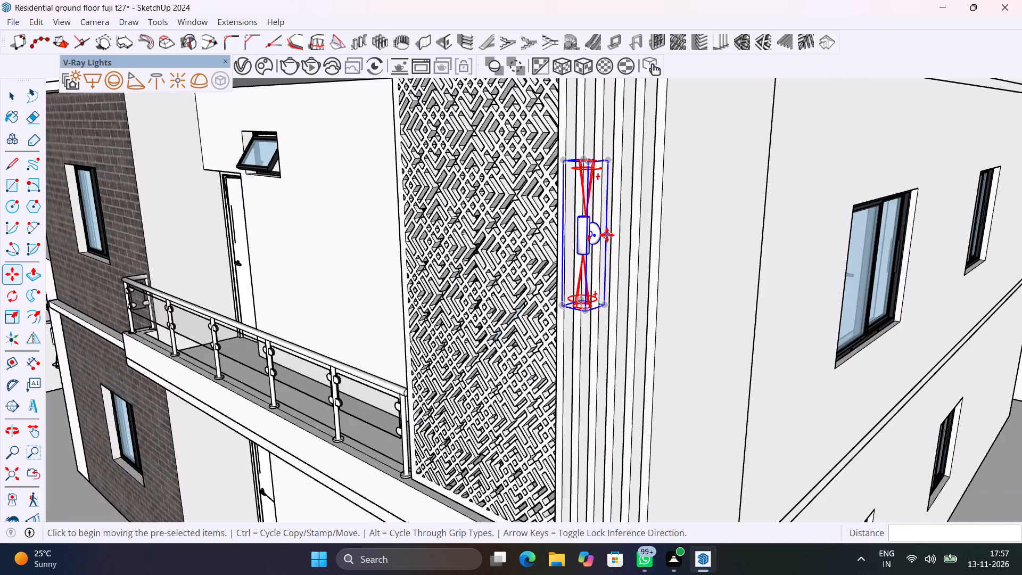
{"action": "scroll", "coordinate": [607, 235], "scroll_direction": "down", "scroll_amount": 11}
{"action": "key", "text": "space"}
{"action": "left_click", "coordinate": [1002, 146]}
{"action": "middle_click_drag", "start_coordinate": [534, 284], "coordinate": [624, 282]}
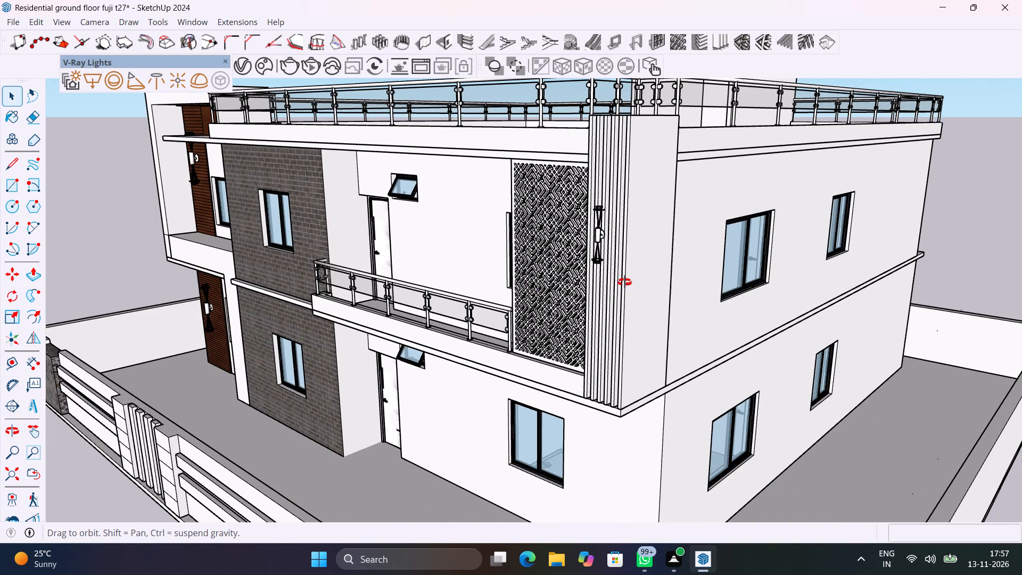
Examine the wall lamps on the front facade and the plain slatted section of the compound wall from several angles.
{"action": "middle_click_drag", "start_coordinate": [624, 282], "coordinate": [598, 290]}
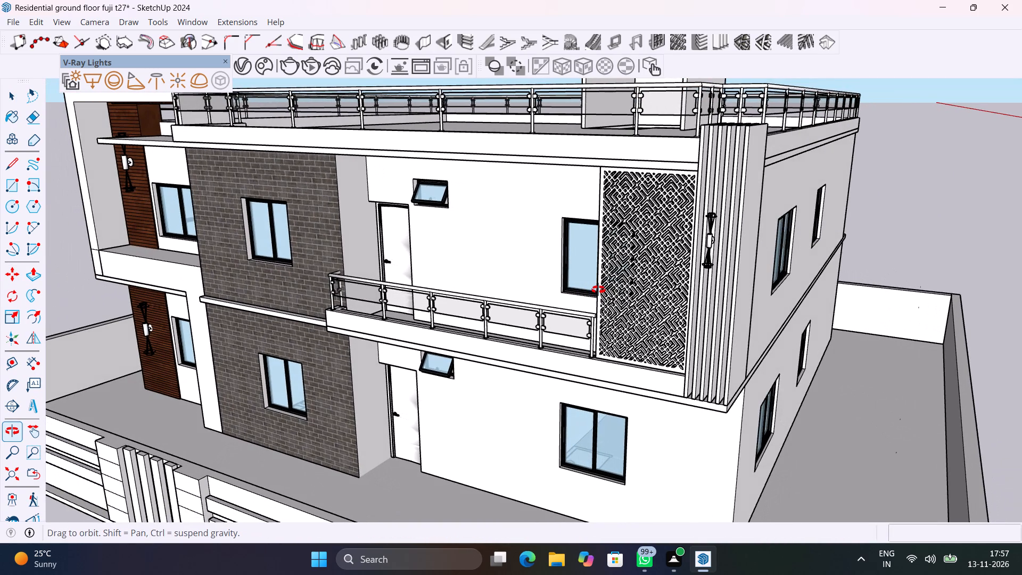
{"action": "middle_click_drag", "start_coordinate": [598, 290], "coordinate": [448, 229]}
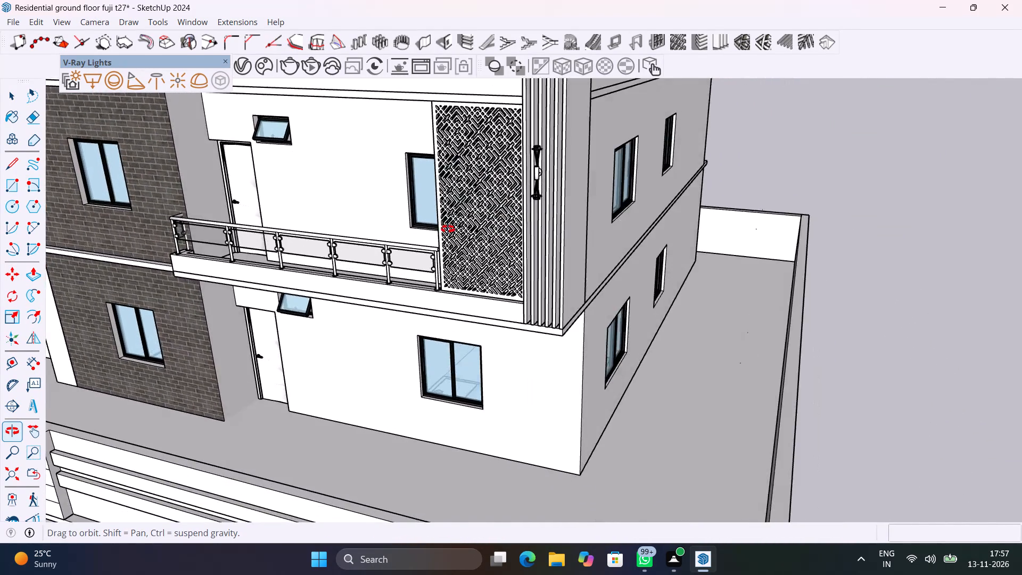
{"action": "middle_click_drag", "start_coordinate": [448, 229], "coordinate": [530, 236]}
{"action": "scroll", "coordinate": [530, 237], "scroll_direction": "down", "scroll_amount": 1}
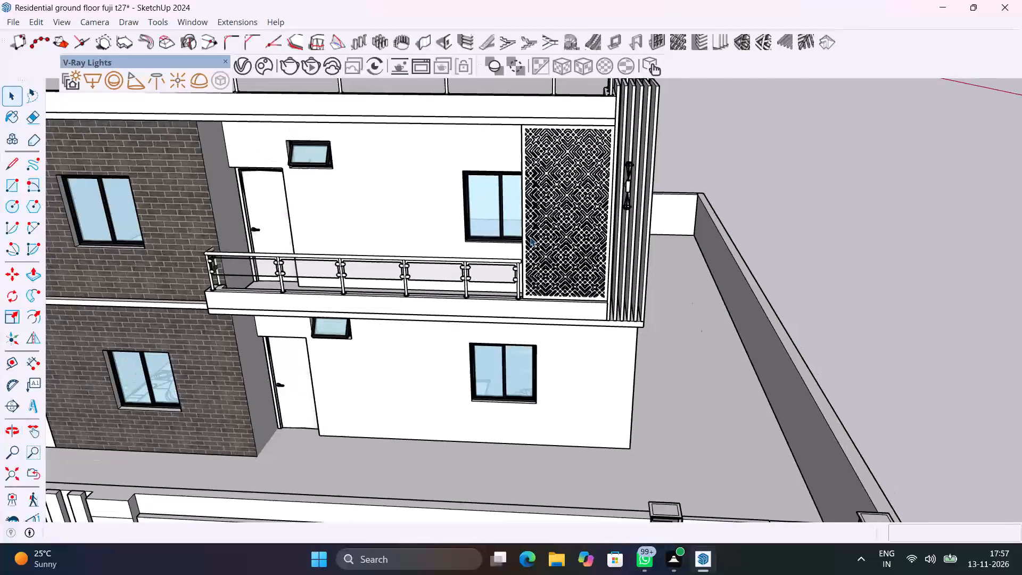
{"action": "scroll", "coordinate": [530, 237], "scroll_direction": "down", "scroll_amount": 1}
{"action": "middle_click_drag", "start_coordinate": [613, 228], "coordinate": [606, 190]}
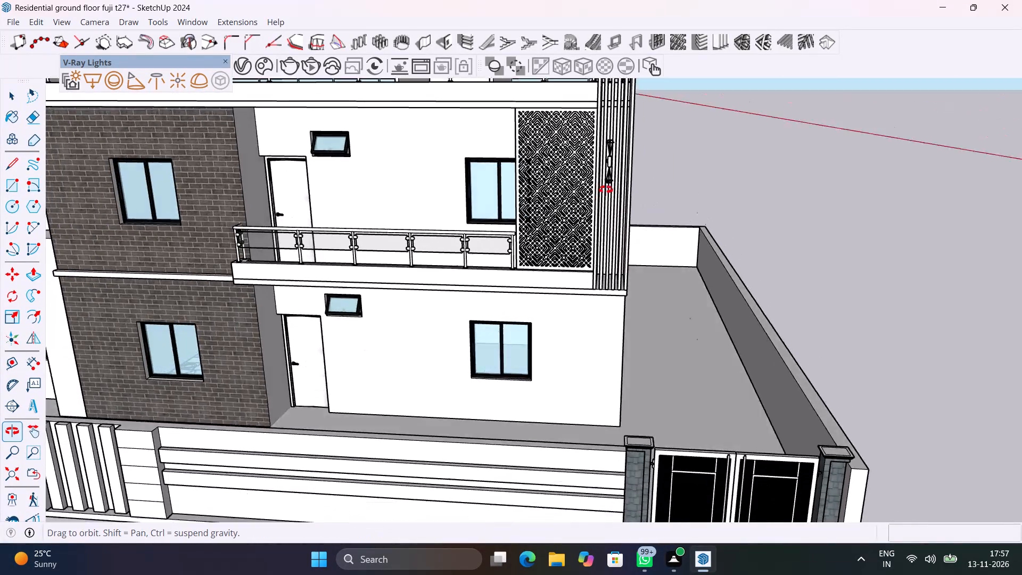
{"action": "middle_click_drag", "start_coordinate": [606, 190], "coordinate": [617, 175]}
{"action": "scroll", "coordinate": [617, 175], "scroll_direction": "down", "scroll_amount": 6}
{"action": "middle_click_drag", "start_coordinate": [424, 266], "coordinate": [506, 274], "text": "shift"}
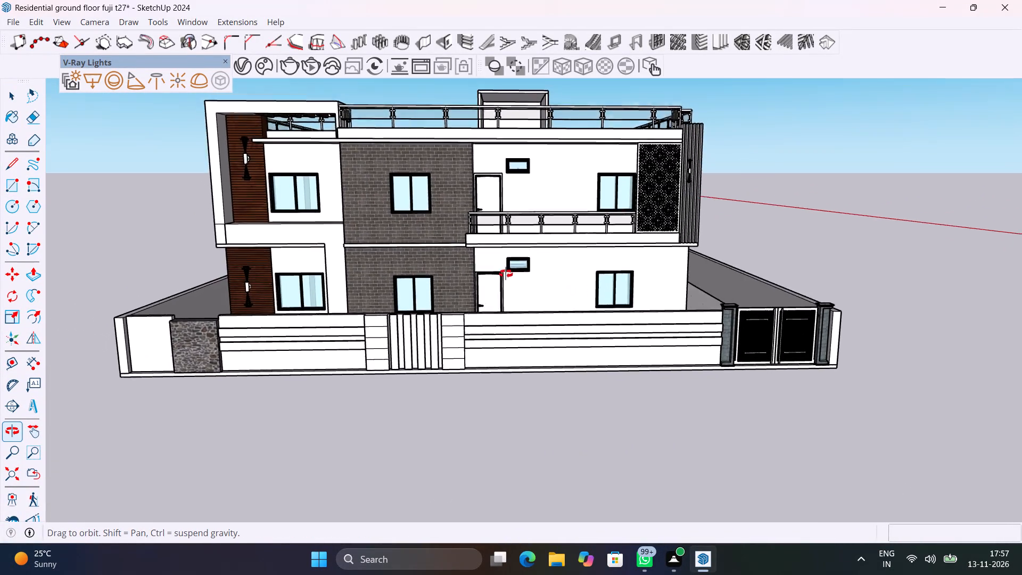
{"action": "middle_click_drag", "start_coordinate": [506, 274], "coordinate": [524, 258], "text": "shift"}
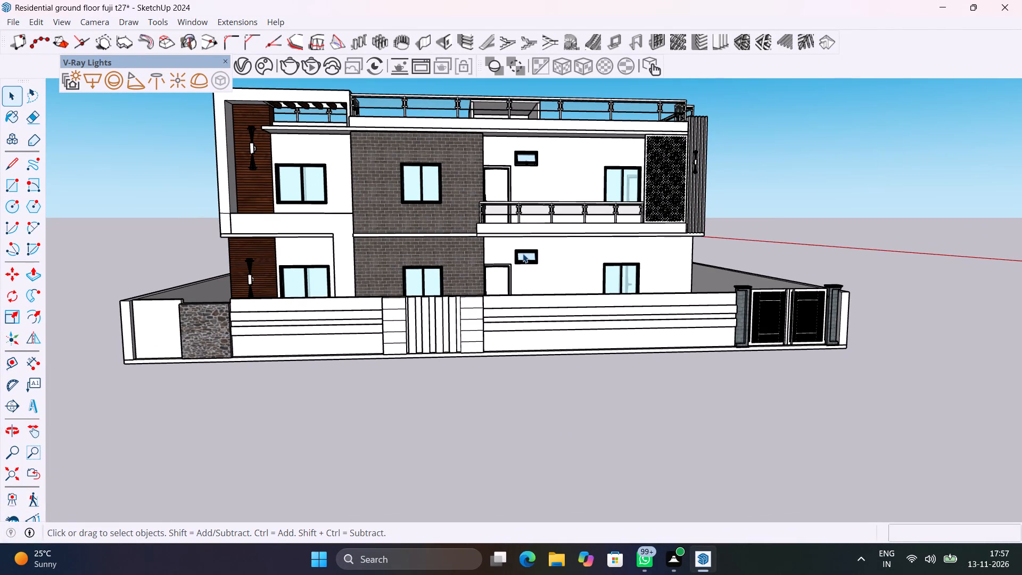
{"action": "scroll", "coordinate": [432, 321], "scroll_direction": "up", "scroll_amount": 4}
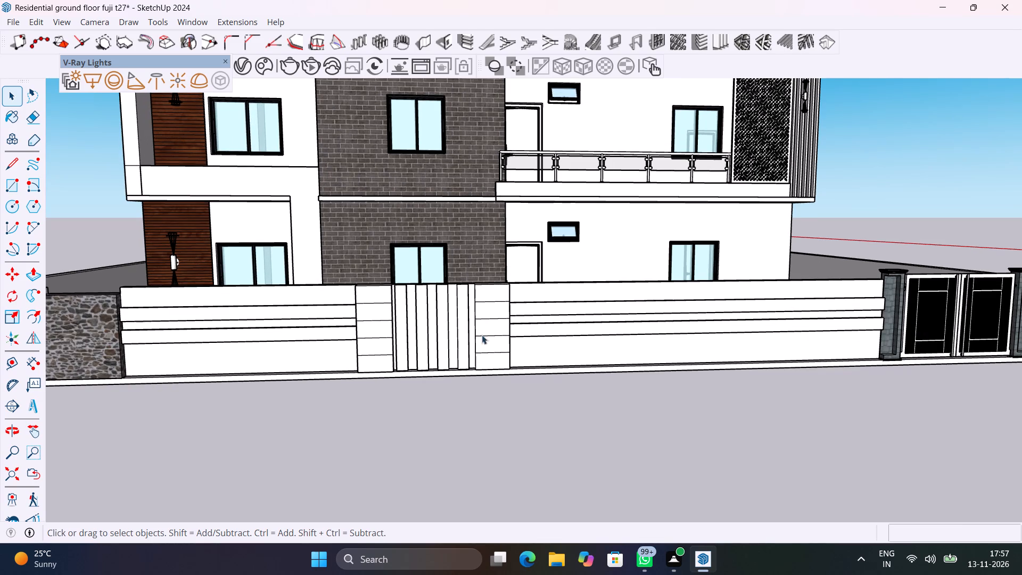
{"action": "scroll", "coordinate": [442, 326], "scroll_direction": "up", "scroll_amount": 10}
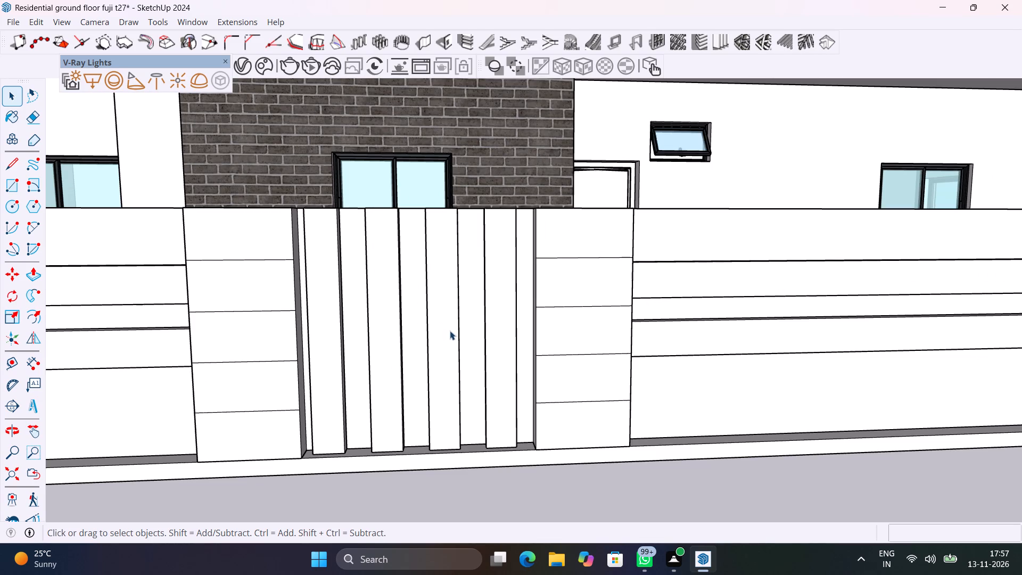
{"action": "middle_click_drag", "start_coordinate": [415, 278], "coordinate": [436, 360]}
{"action": "scroll", "coordinate": [434, 339], "scroll_direction": "down", "scroll_amount": 12}
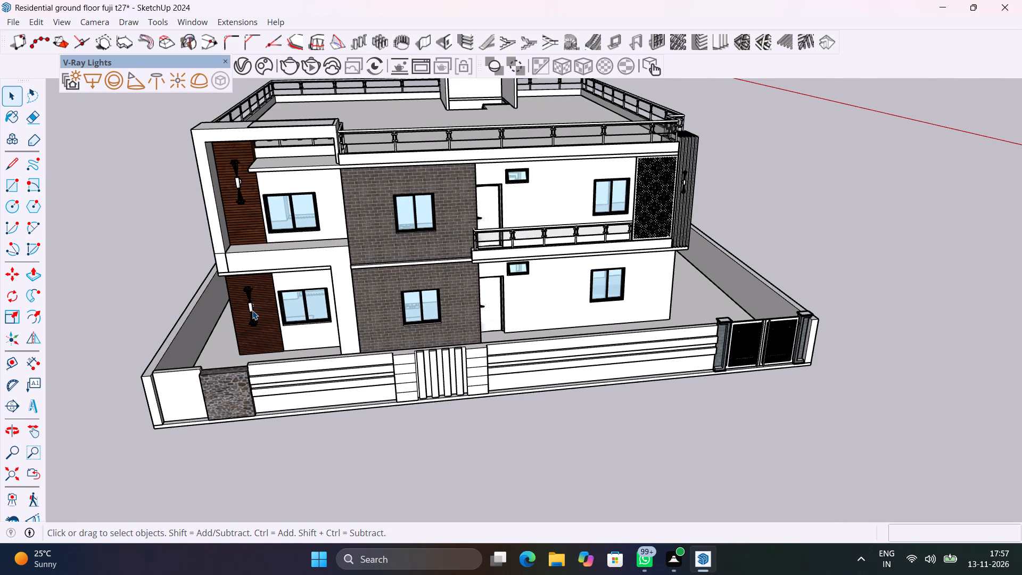
Copy the ground-floor lamp group about 22' 10" from the timber cladding onto the vertical slats of the front compound wall.
{"action": "left_click", "coordinate": [252, 310]}
{"action": "scroll", "coordinate": [252, 309], "scroll_direction": "up", "scroll_amount": 10}
{"action": "key", "text": "m"}
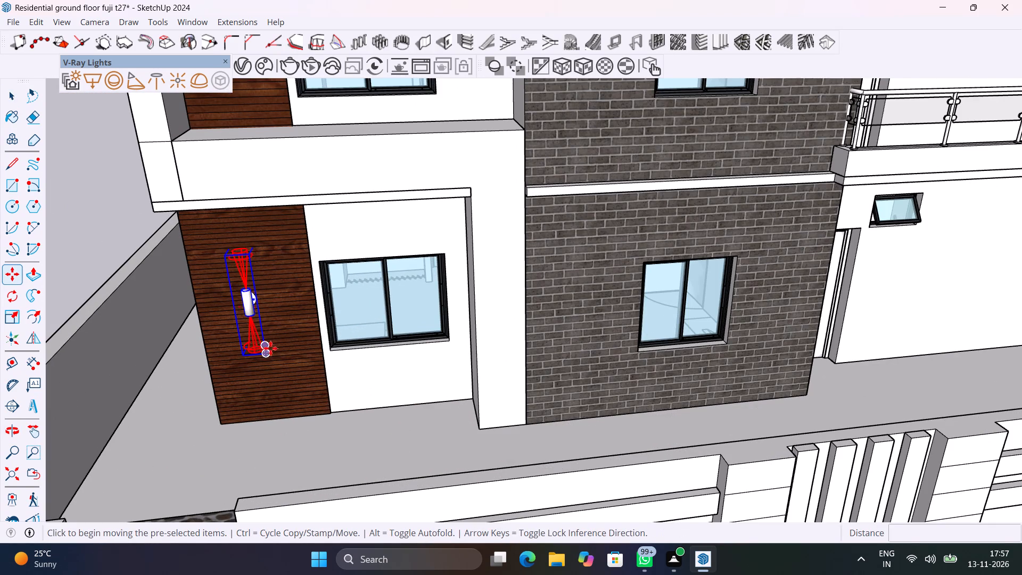
{"action": "left_click", "coordinate": [273, 346]}
{"action": "scroll", "coordinate": [358, 349], "scroll_direction": "down", "scroll_amount": 11}
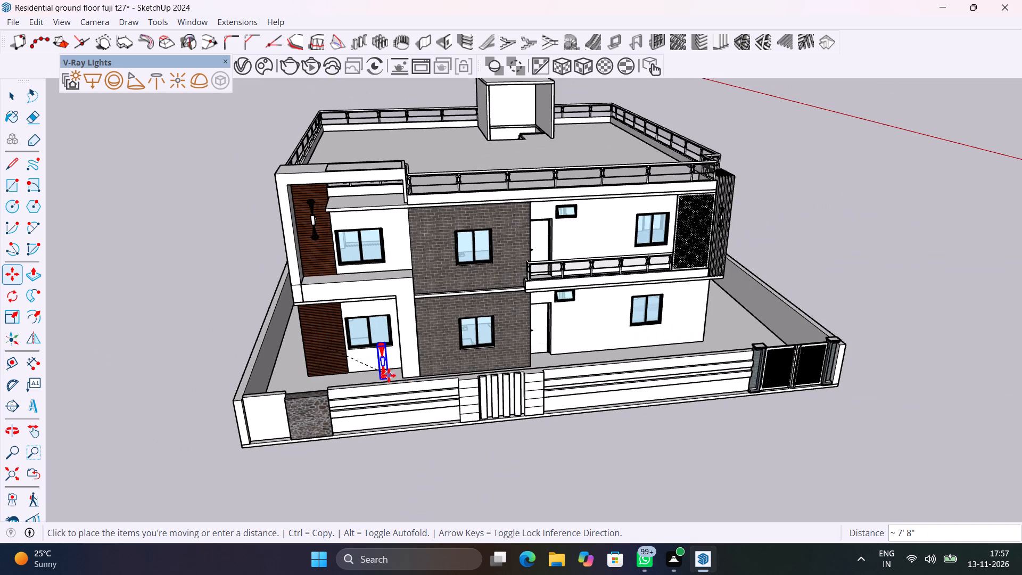
{"action": "scroll", "coordinate": [501, 420], "scroll_direction": "up", "scroll_amount": 16}
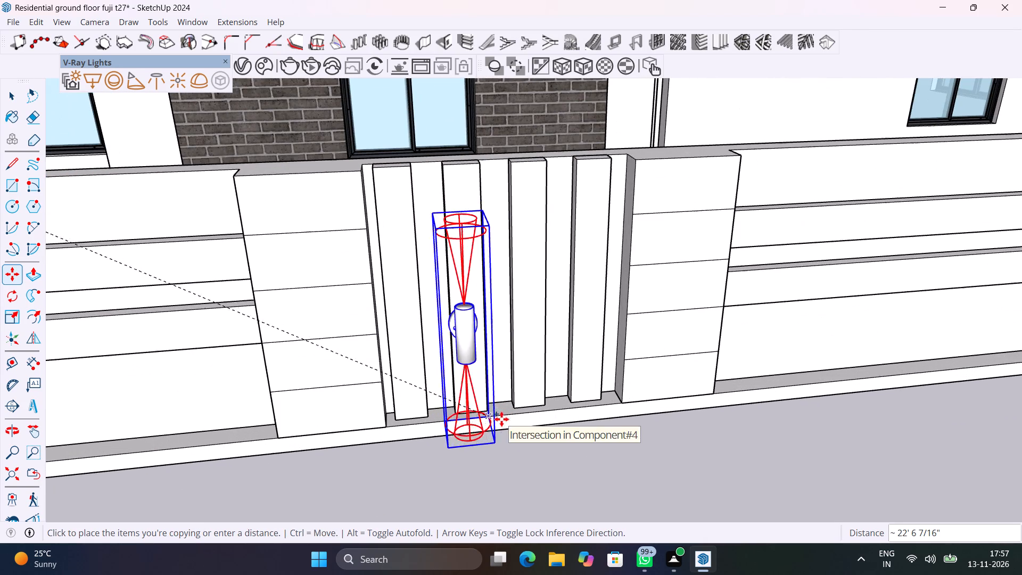
{"action": "scroll", "coordinate": [520, 382], "scroll_direction": "up", "scroll_amount": 11}
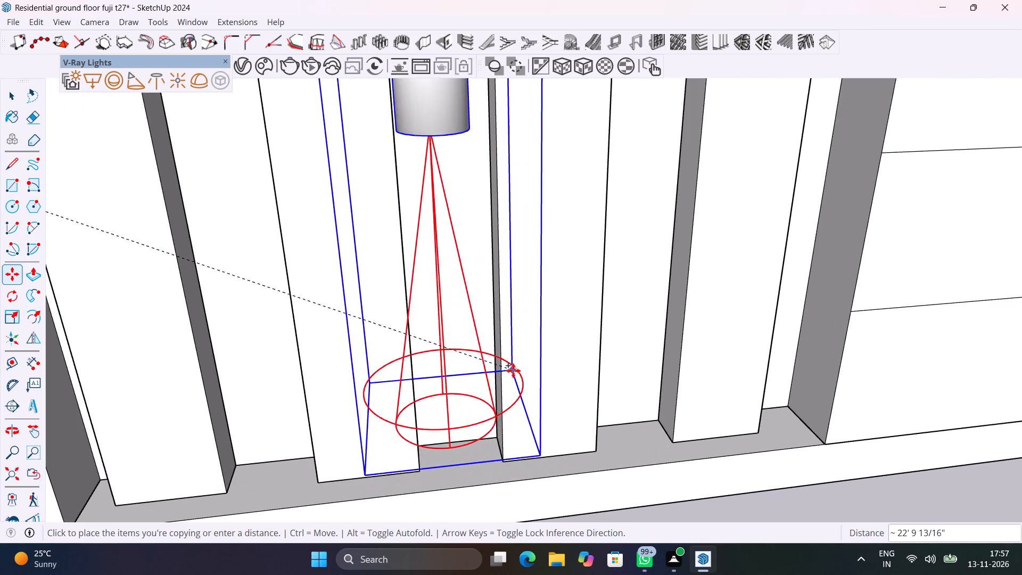
{"action": "left_click", "coordinate": [524, 405]}
{"action": "scroll", "coordinate": [481, 388], "scroll_direction": "down", "scroll_amount": 3}
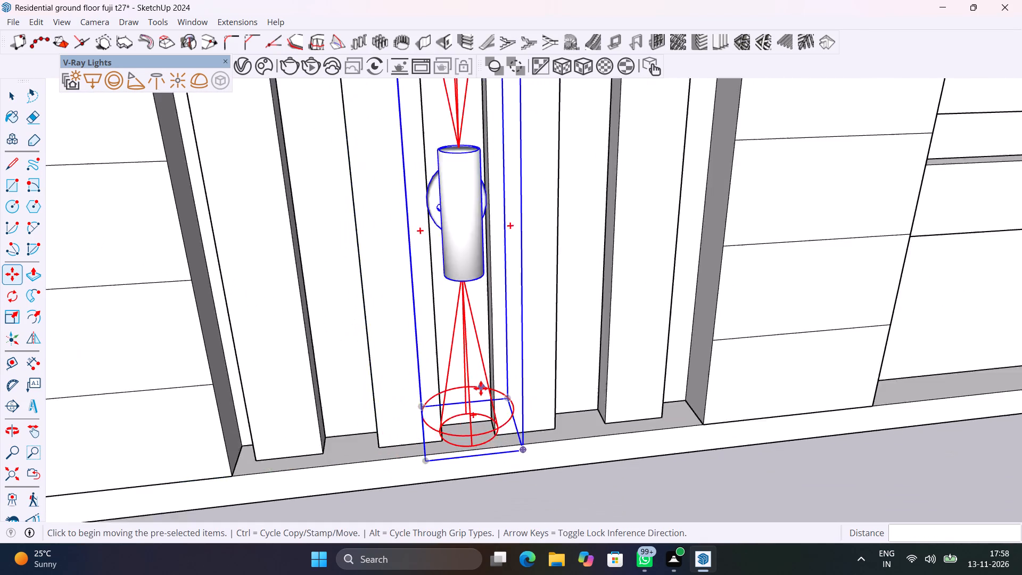
{"action": "scroll", "coordinate": [481, 388], "scroll_direction": "down", "scroll_amount": 11}
Uniformly scale down the copied lamp group on the compound wall from its upper corner.
{"action": "key", "text": "space"}
{"action": "type", "text": "S"}
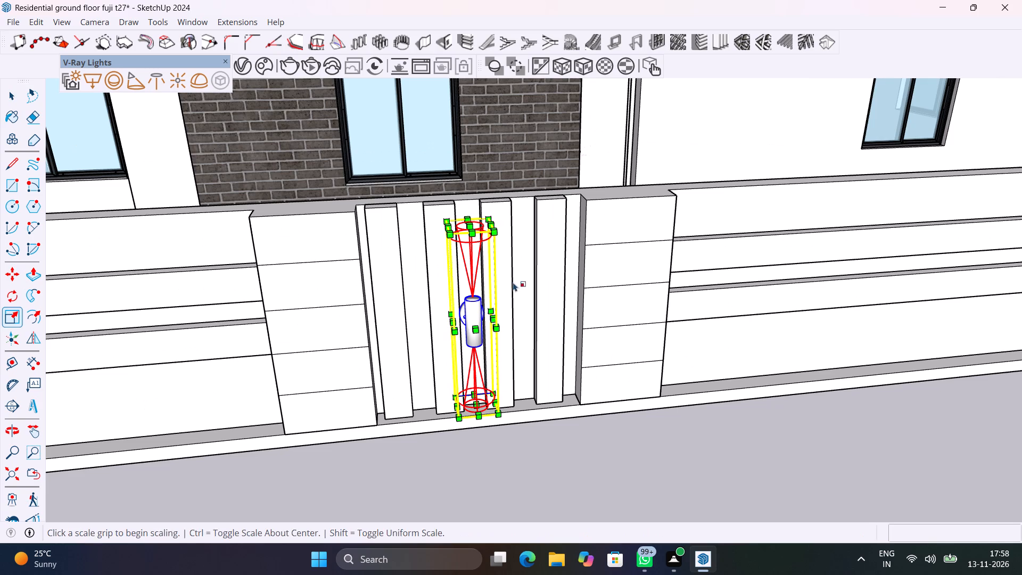
{"action": "left_click", "coordinate": [495, 230]}
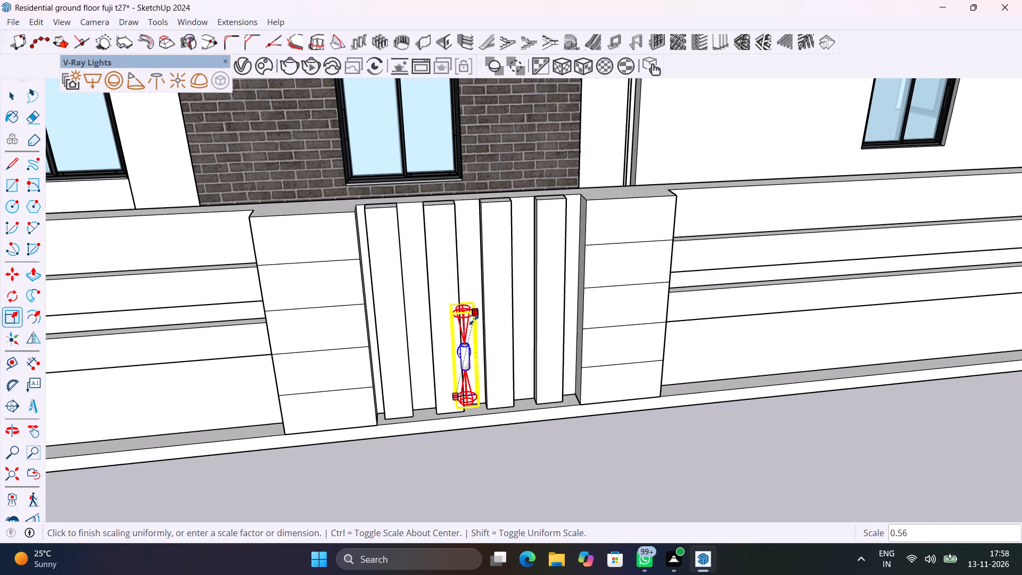
{"action": "left_click", "coordinate": [475, 341]}
{"action": "key", "text": "space"}
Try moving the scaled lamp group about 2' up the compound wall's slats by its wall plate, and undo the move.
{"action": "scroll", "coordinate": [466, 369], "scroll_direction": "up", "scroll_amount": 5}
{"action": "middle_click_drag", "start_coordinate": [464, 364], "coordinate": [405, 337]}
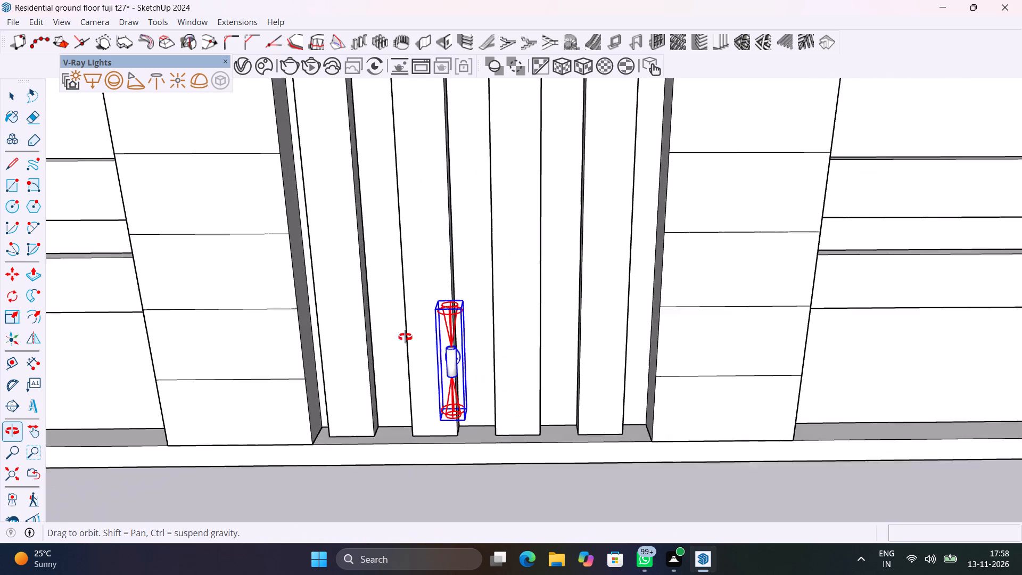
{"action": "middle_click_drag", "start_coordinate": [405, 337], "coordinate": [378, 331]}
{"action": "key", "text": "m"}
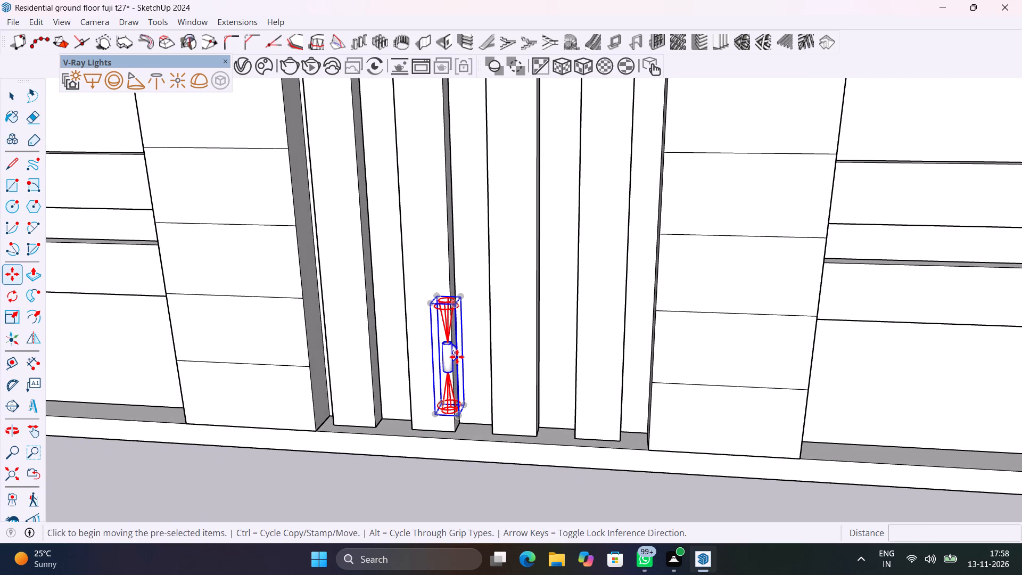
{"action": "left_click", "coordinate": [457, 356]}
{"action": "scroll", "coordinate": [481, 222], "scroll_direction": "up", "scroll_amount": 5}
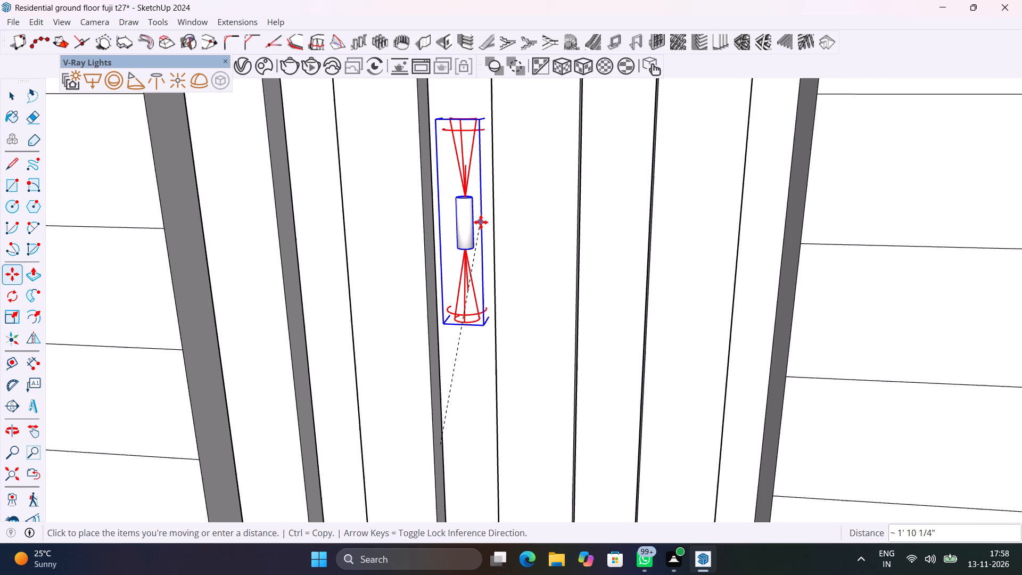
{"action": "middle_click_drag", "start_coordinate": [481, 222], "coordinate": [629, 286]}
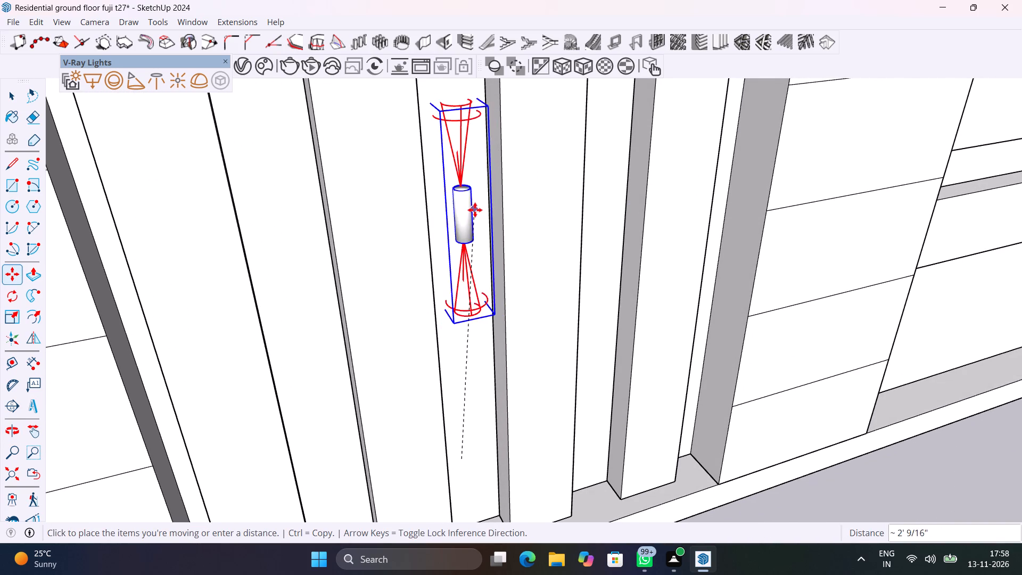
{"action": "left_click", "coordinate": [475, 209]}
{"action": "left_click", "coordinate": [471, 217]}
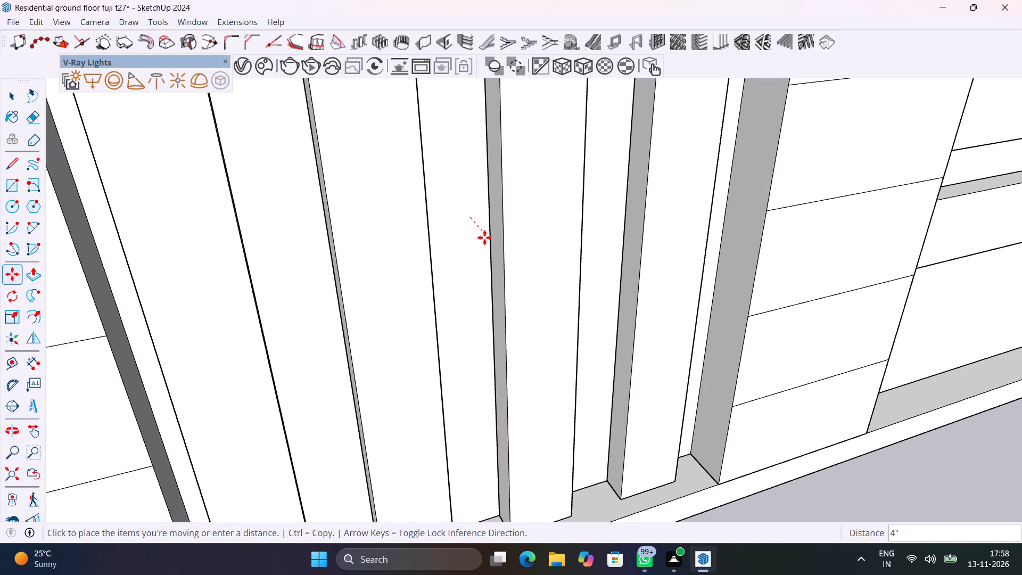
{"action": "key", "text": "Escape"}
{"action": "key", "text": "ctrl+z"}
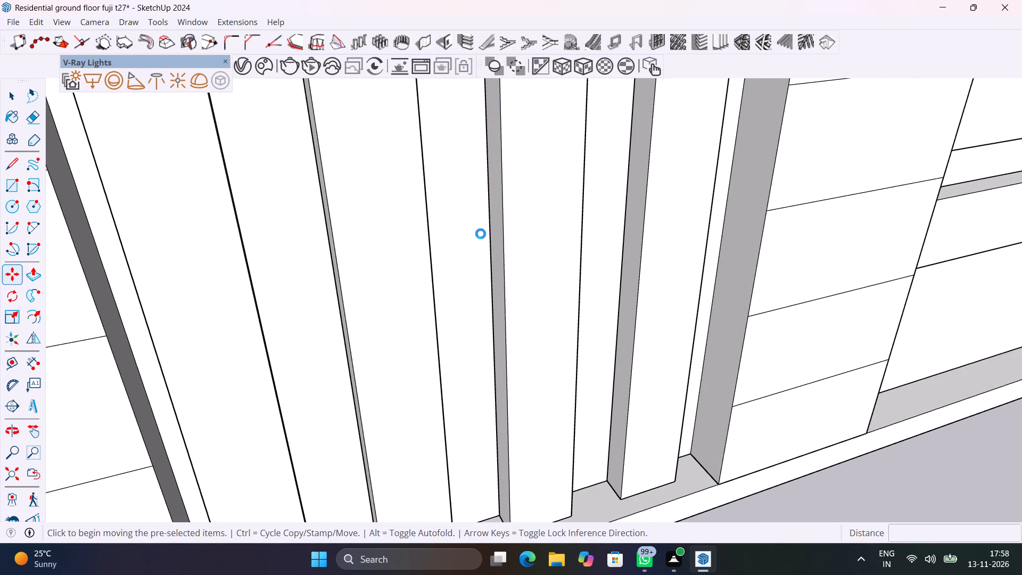
Move the scaled lamp group about 1' 8" up into the recess between the compound wall's middle slats.
{"action": "middle_click_drag", "start_coordinate": [440, 402], "coordinate": [349, 314]}
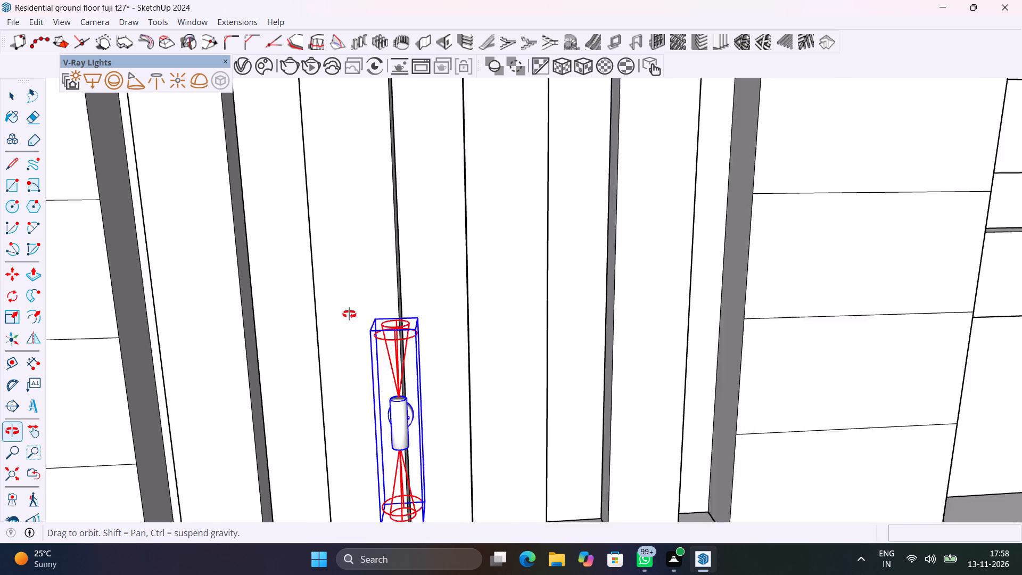
{"action": "middle_click_drag", "start_coordinate": [349, 314], "coordinate": [257, 298]}
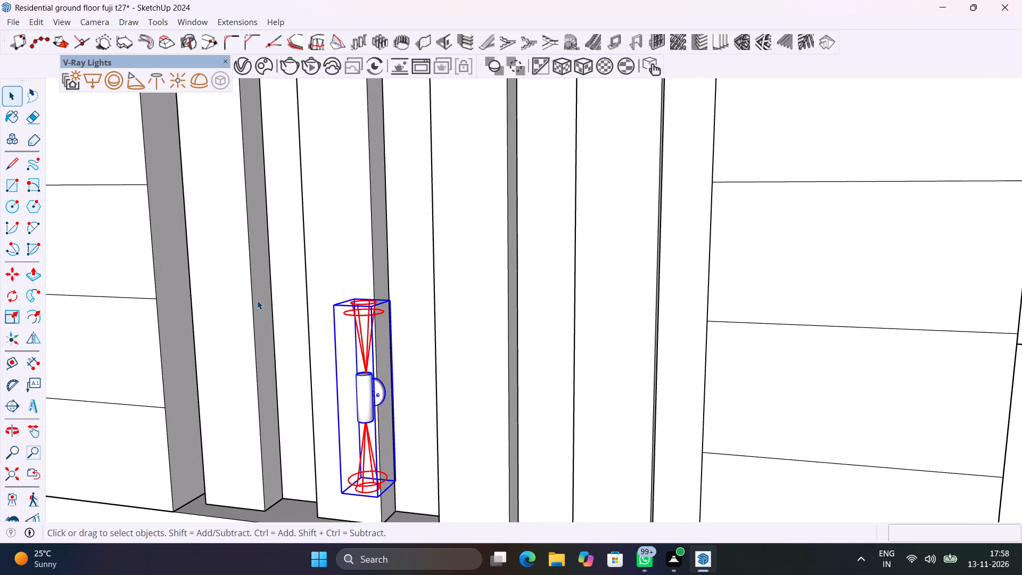
{"action": "left_click", "coordinate": [384, 385]}
{"action": "left_click", "coordinate": [367, 384]}
{"action": "key", "text": "m"}
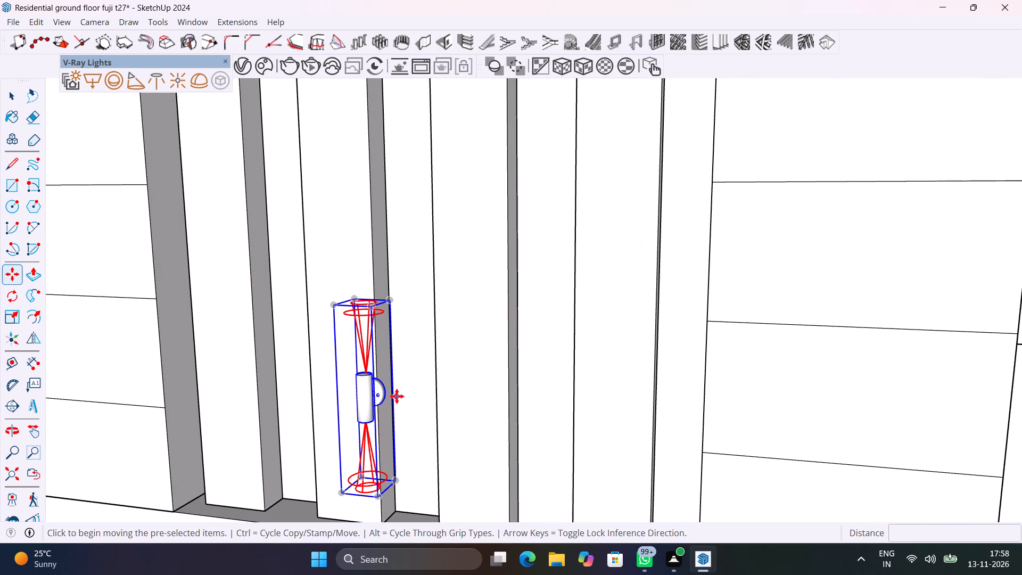
{"action": "left_click", "coordinate": [394, 395]}
{"action": "scroll", "coordinate": [425, 252], "scroll_direction": "up", "scroll_amount": 7}
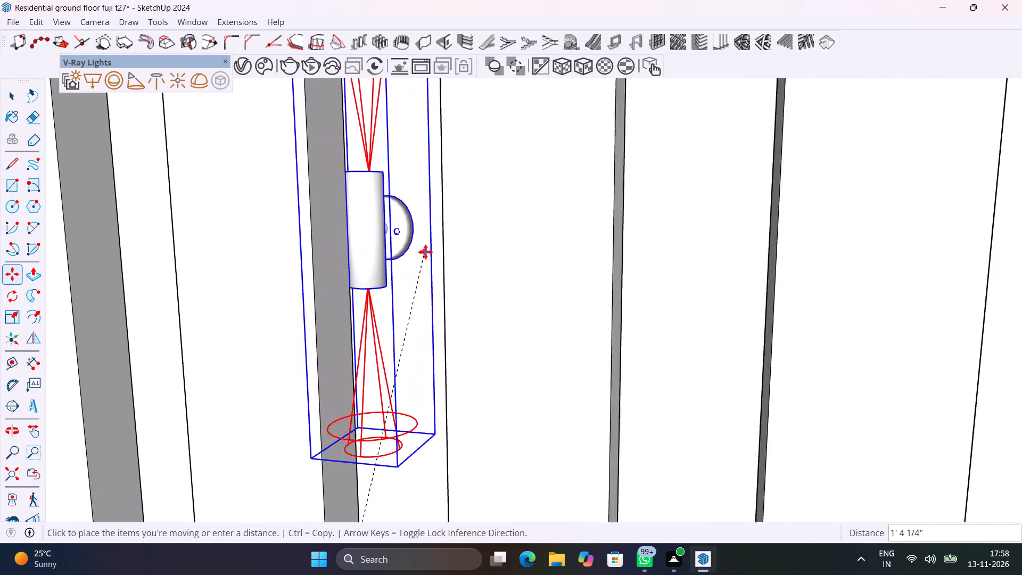
{"action": "scroll", "coordinate": [425, 252], "scroll_direction": "up", "scroll_amount": 1}
{"action": "middle_click_drag", "start_coordinate": [428, 252], "coordinate": [566, 309]}
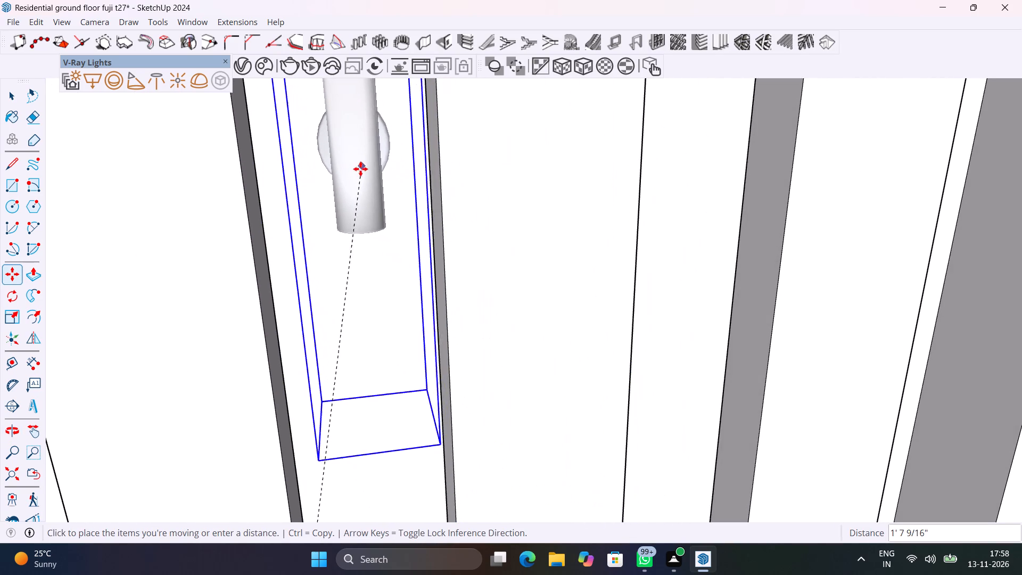
{"action": "left_click", "coordinate": [356, 181]}
{"action": "scroll", "coordinate": [376, 208], "scroll_direction": "down", "scroll_amount": 4}
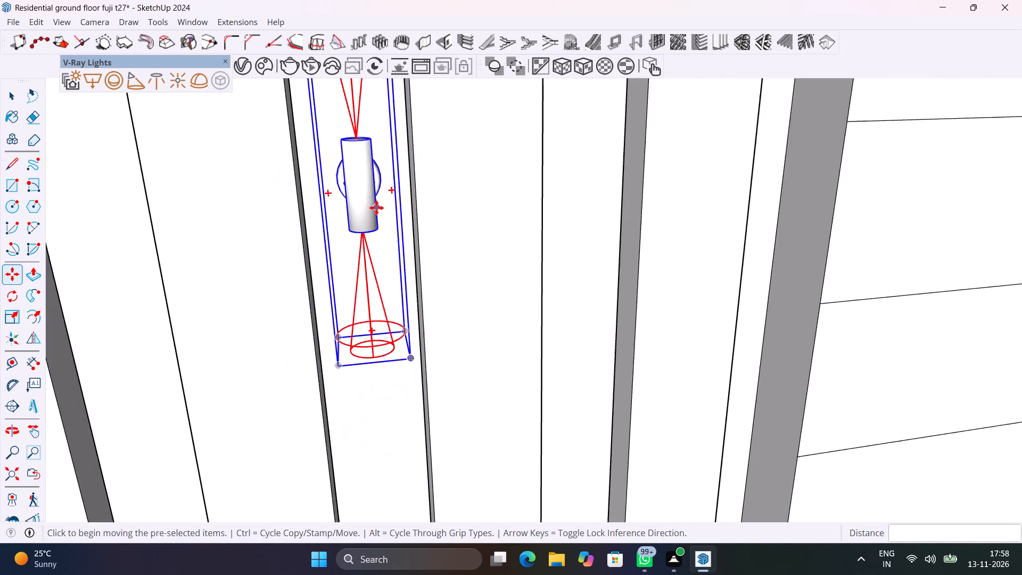
{"action": "scroll", "coordinate": [376, 208], "scroll_direction": "down", "scroll_amount": 13}
{"action": "key", "text": "space"}
{"action": "left_click", "coordinate": [571, 431]}
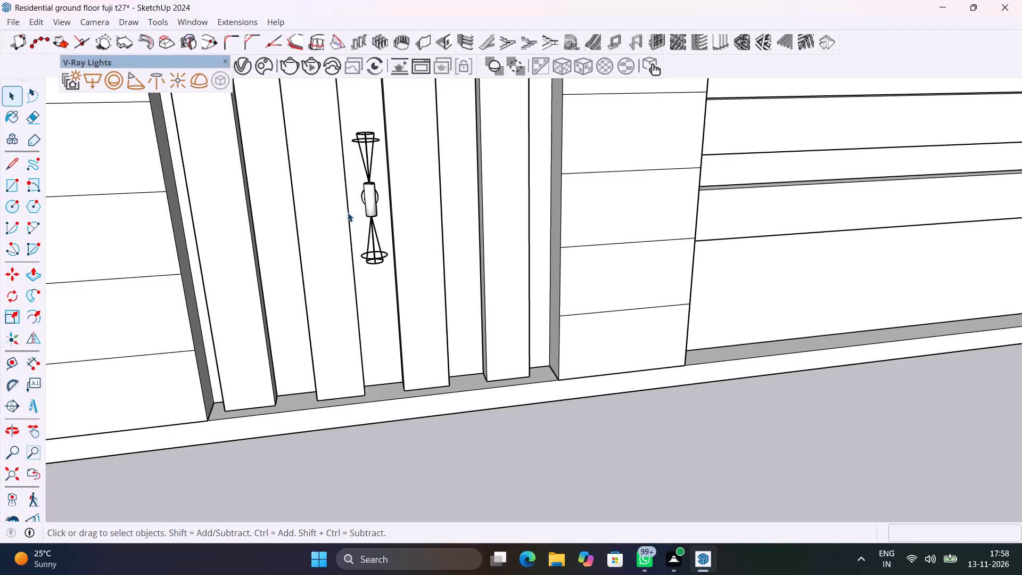
Reposition the scaled lamp group about 4" by its wall plate within the recess between the compound wall's middle slats.
{"action": "scroll", "coordinate": [348, 212], "scroll_direction": "down", "scroll_amount": 1}
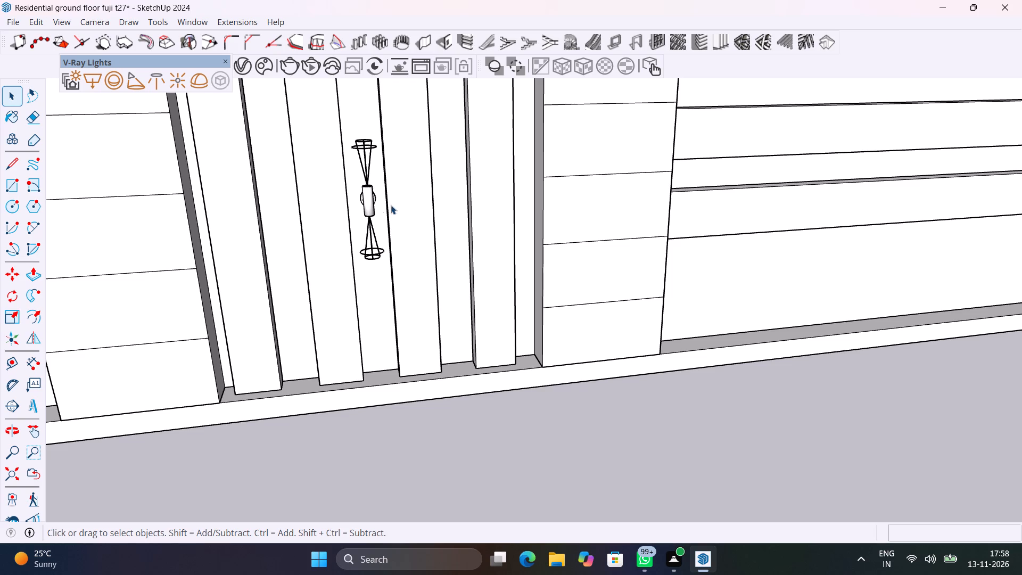
{"action": "scroll", "coordinate": [368, 182], "scroll_direction": "up", "scroll_amount": 2}
{"action": "middle_click_drag", "start_coordinate": [360, 241], "coordinate": [420, 238]}
{"action": "scroll", "coordinate": [420, 238], "scroll_direction": "up", "scroll_amount": 1}
{"action": "scroll", "coordinate": [420, 237], "scroll_direction": "down", "scroll_amount": 5}
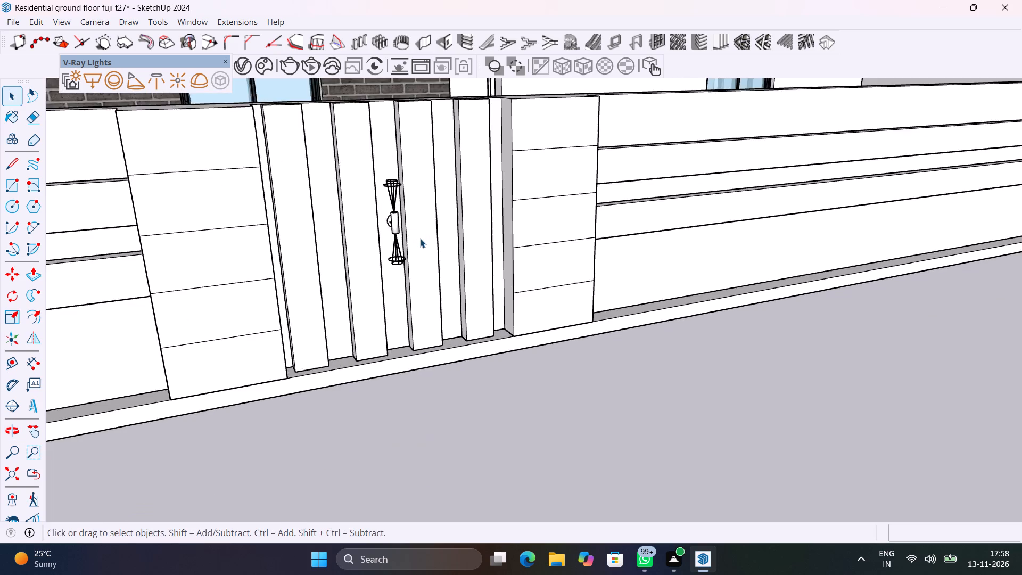
{"action": "scroll", "coordinate": [420, 239], "scroll_direction": "down", "scroll_amount": 5}
{"action": "middle_click_drag", "start_coordinate": [373, 223], "coordinate": [340, 351]}
{"action": "scroll", "coordinate": [404, 380], "scroll_direction": "up", "scroll_amount": 8}
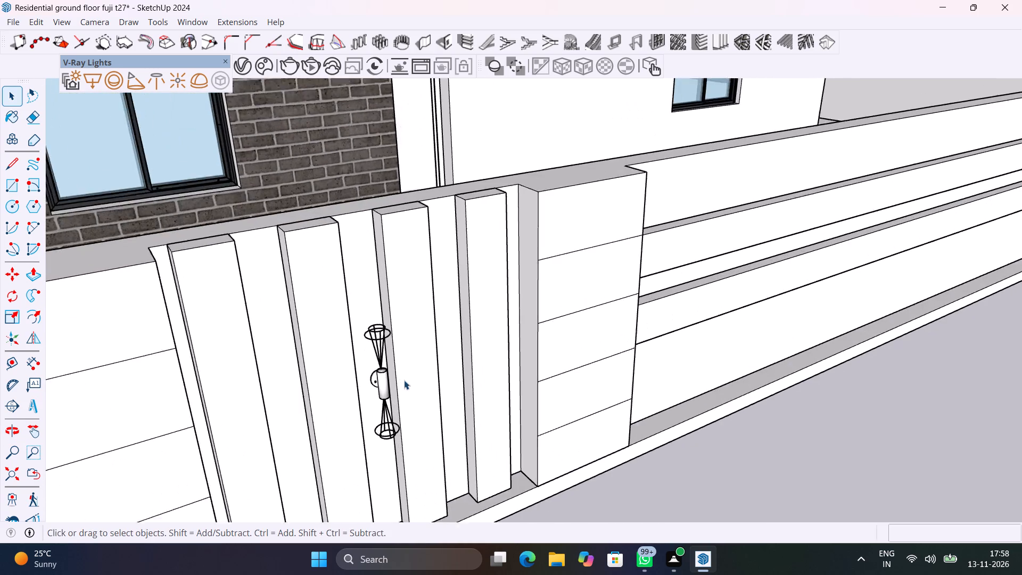
{"action": "scroll", "coordinate": [404, 380], "scroll_direction": "up", "scroll_amount": 6}
{"action": "left_click", "coordinate": [375, 382]}
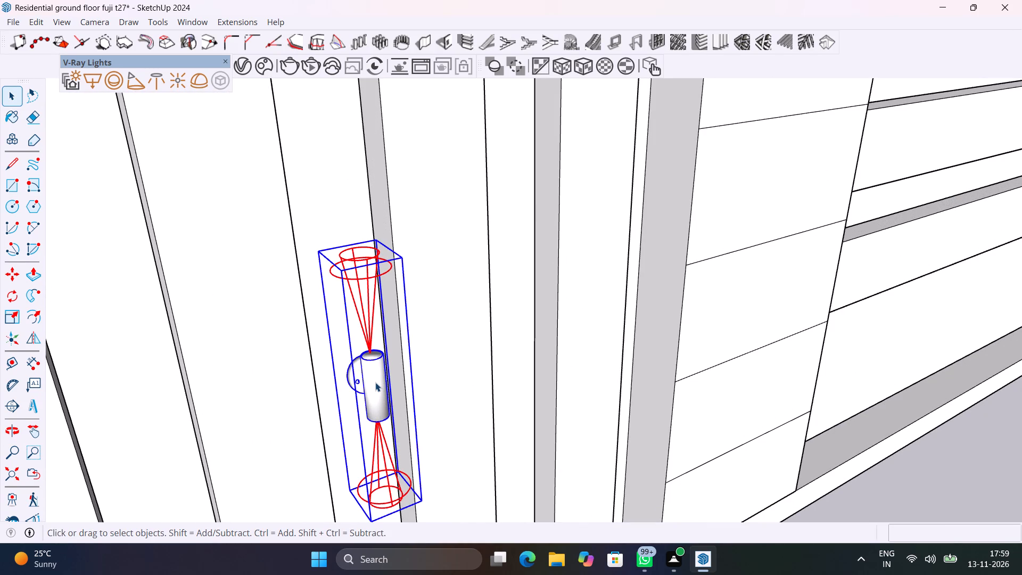
{"action": "scroll", "coordinate": [342, 384], "scroll_direction": "up", "scroll_amount": 14}
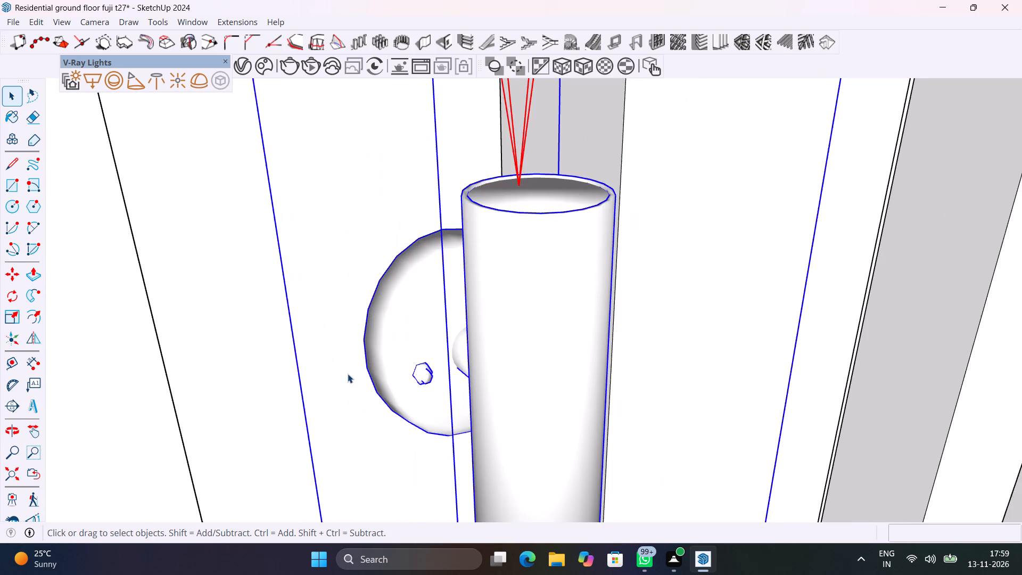
{"action": "scroll", "coordinate": [348, 374], "scroll_direction": "up", "scroll_amount": 1}
{"action": "middle_click_drag", "start_coordinate": [348, 373], "coordinate": [485, 301]}
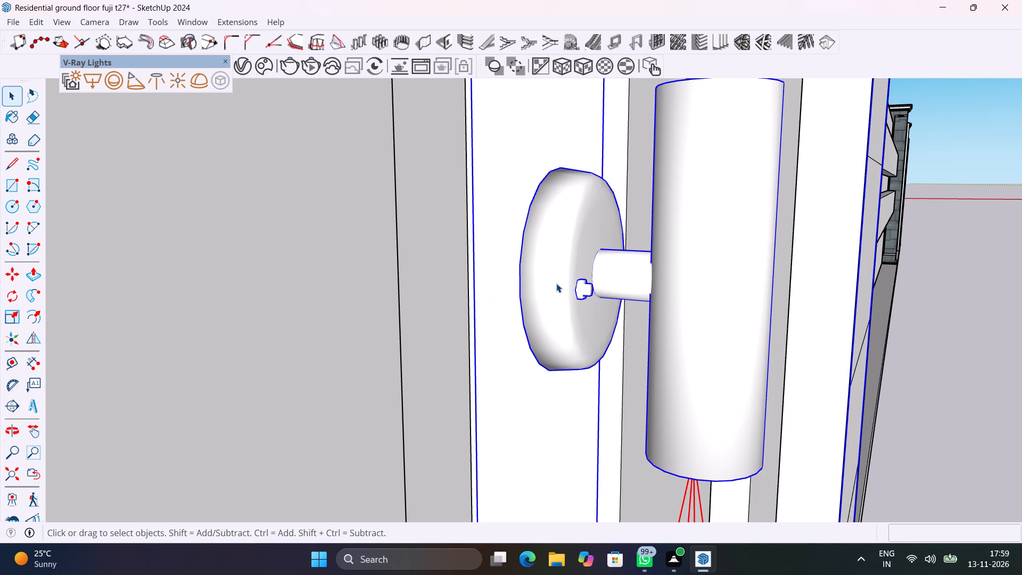
{"action": "key", "text": "m"}
{"action": "left_click", "coordinate": [528, 259]}
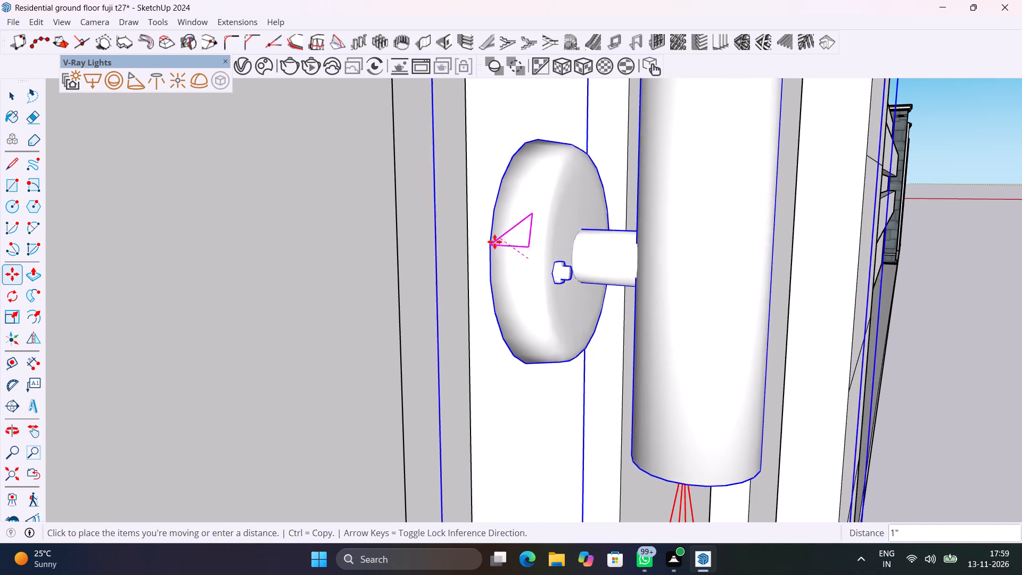
{"action": "middle_click_drag", "start_coordinate": [468, 239], "coordinate": [388, 295]}
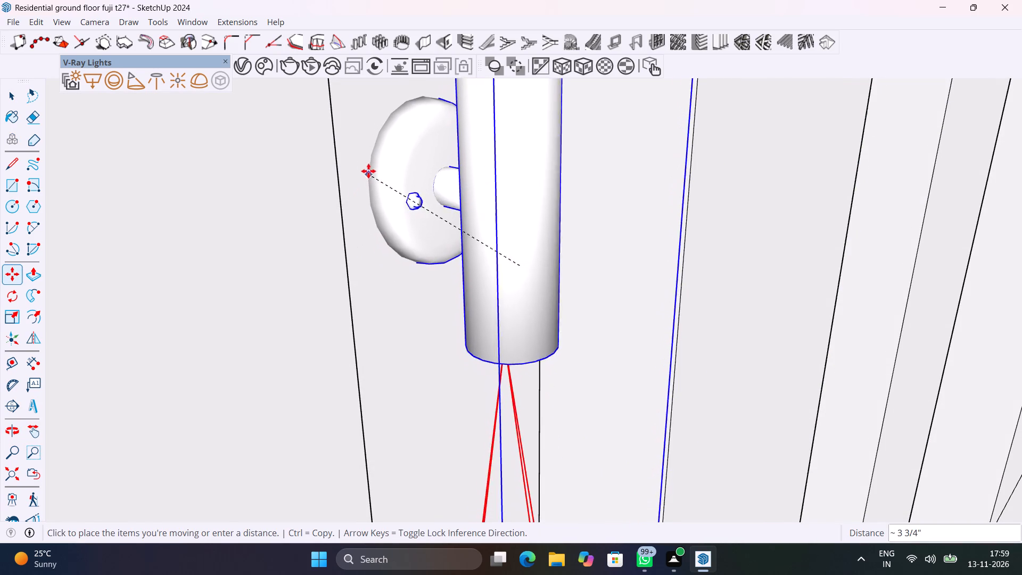
{"action": "left_click", "coordinate": [362, 152]}
{"action": "scroll", "coordinate": [384, 232], "scroll_direction": "down", "scroll_amount": 20}
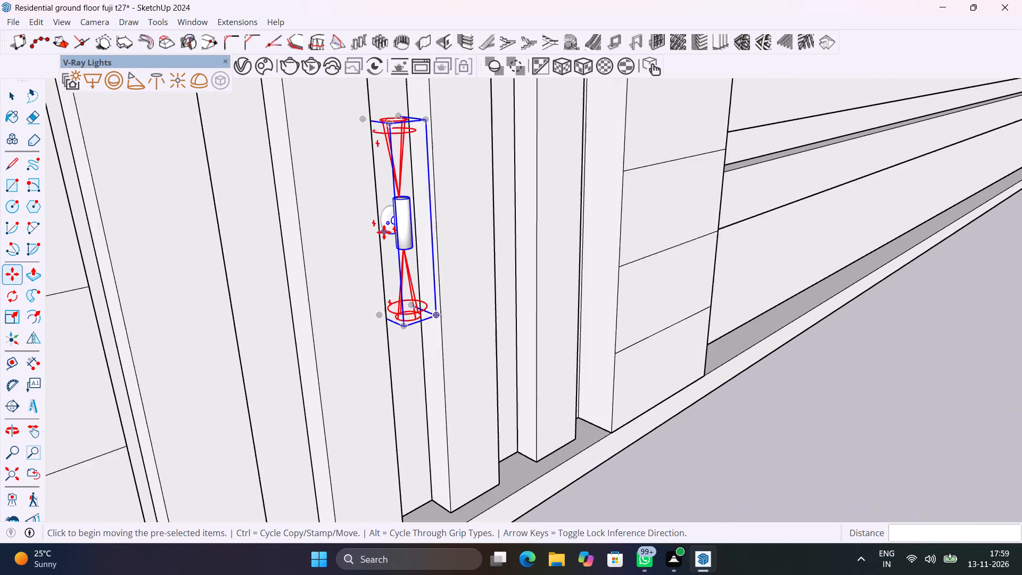
{"action": "scroll", "coordinate": [384, 232], "scroll_direction": "down", "scroll_amount": 5}
{"action": "key", "text": "space"}
{"action": "left_click", "coordinate": [707, 403]}
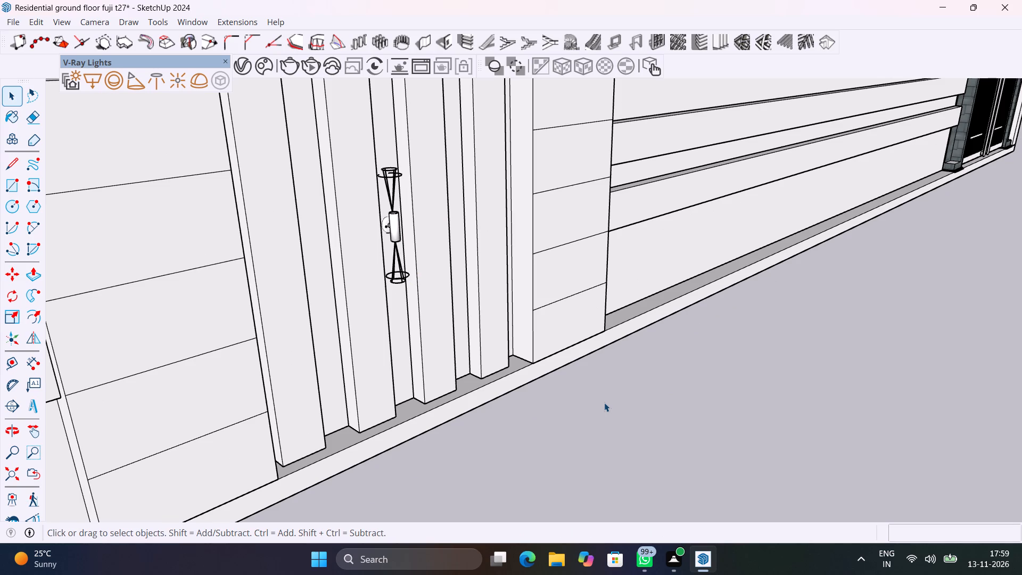
Examine the wall lamps across the house's front facade and compound wall from several angles.
{"action": "scroll", "coordinate": [555, 382], "scroll_direction": "down", "scroll_amount": 10}
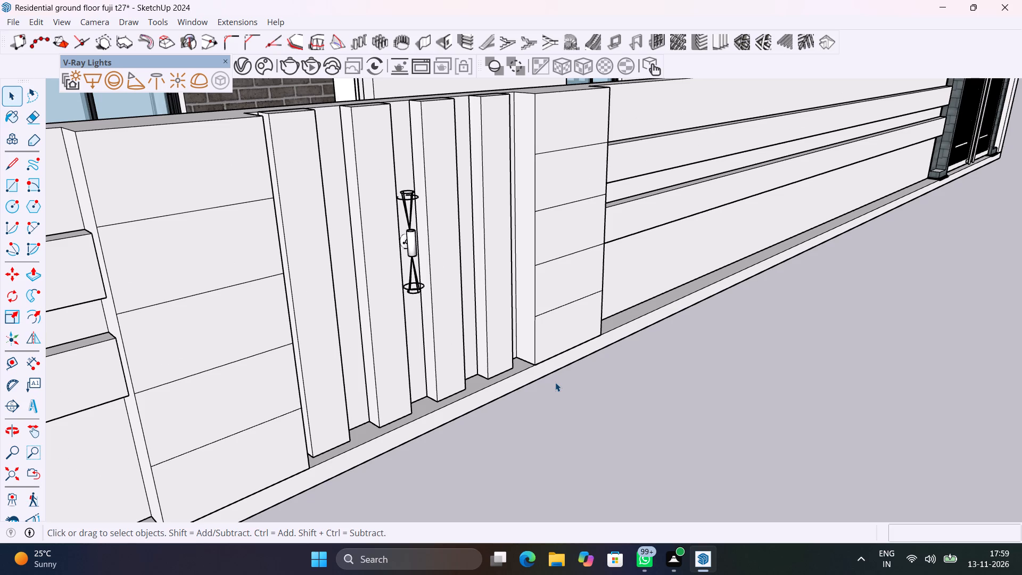
{"action": "scroll", "coordinate": [555, 382], "scroll_direction": "down", "scroll_amount": 11}
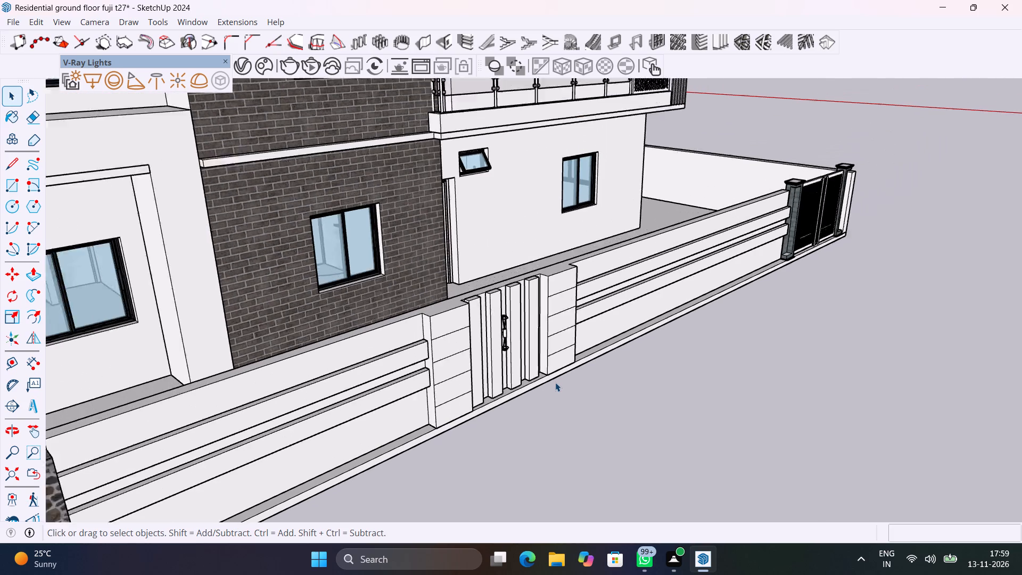
{"action": "scroll", "coordinate": [555, 382], "scroll_direction": "down", "scroll_amount": 3}
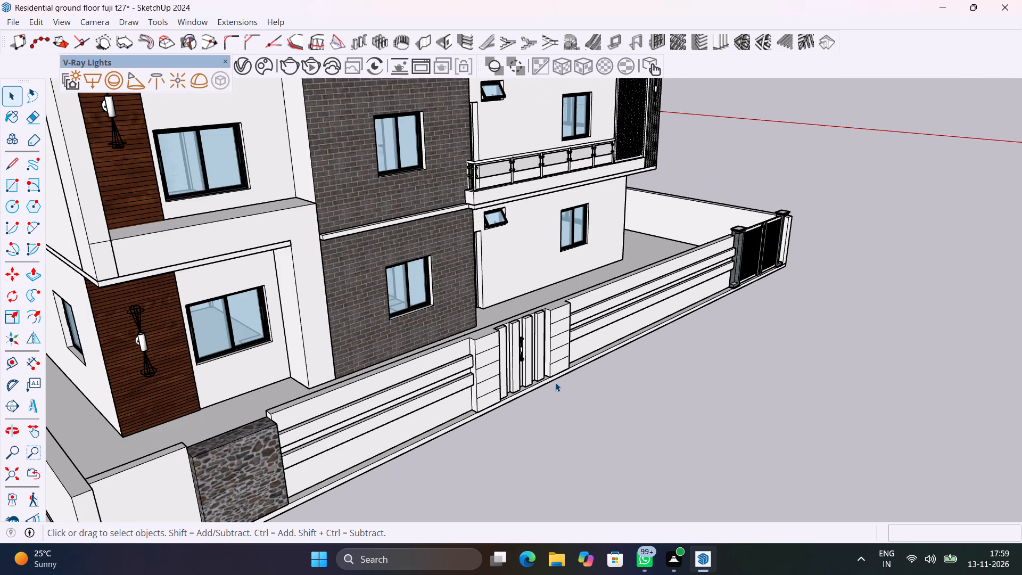
{"action": "scroll", "coordinate": [555, 382], "scroll_direction": "down", "scroll_amount": 4}
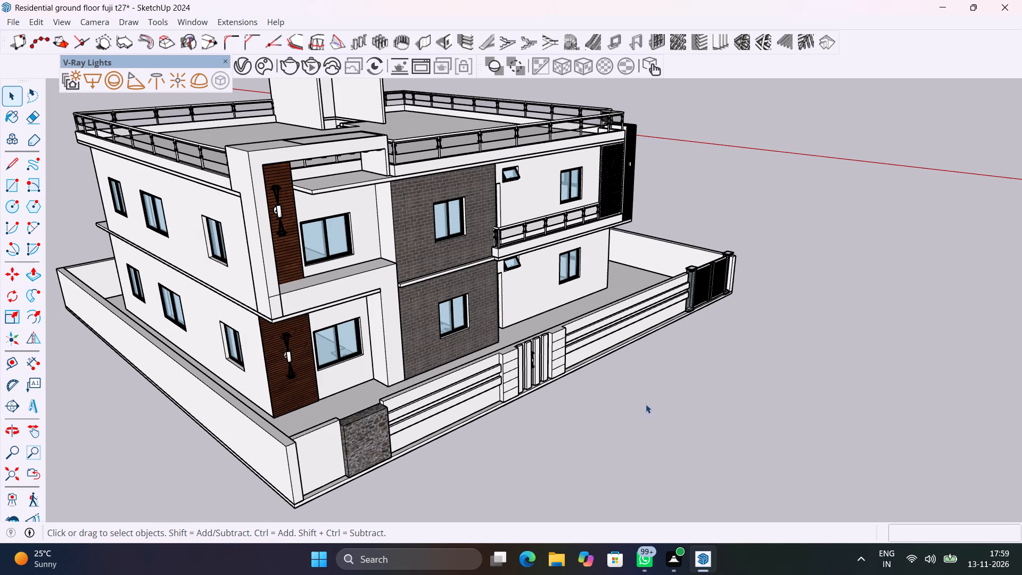
{"action": "middle_click_drag", "start_coordinate": [639, 409], "coordinate": [436, 388]}
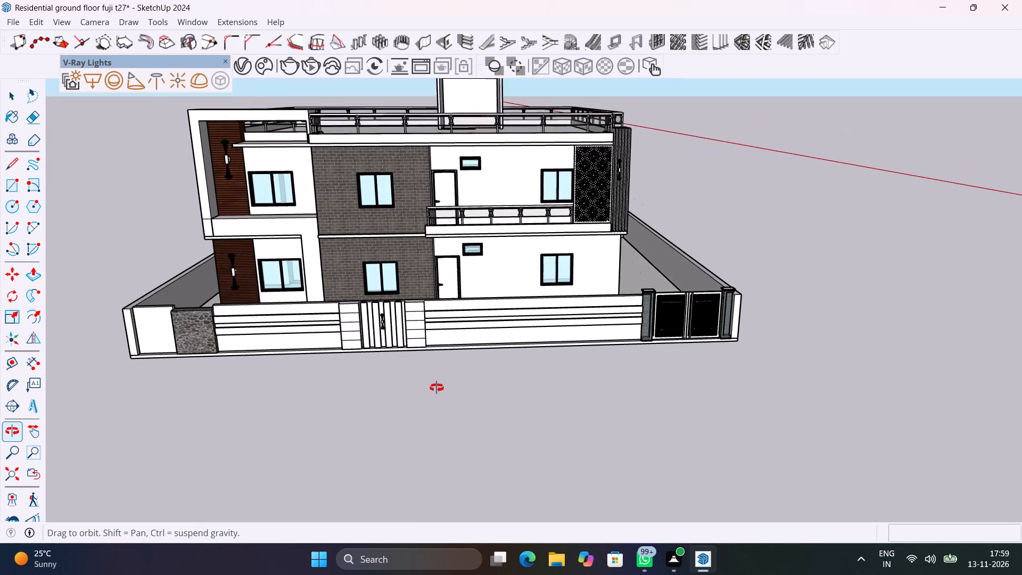
{"action": "middle_click_drag", "start_coordinate": [436, 388], "coordinate": [431, 375]}
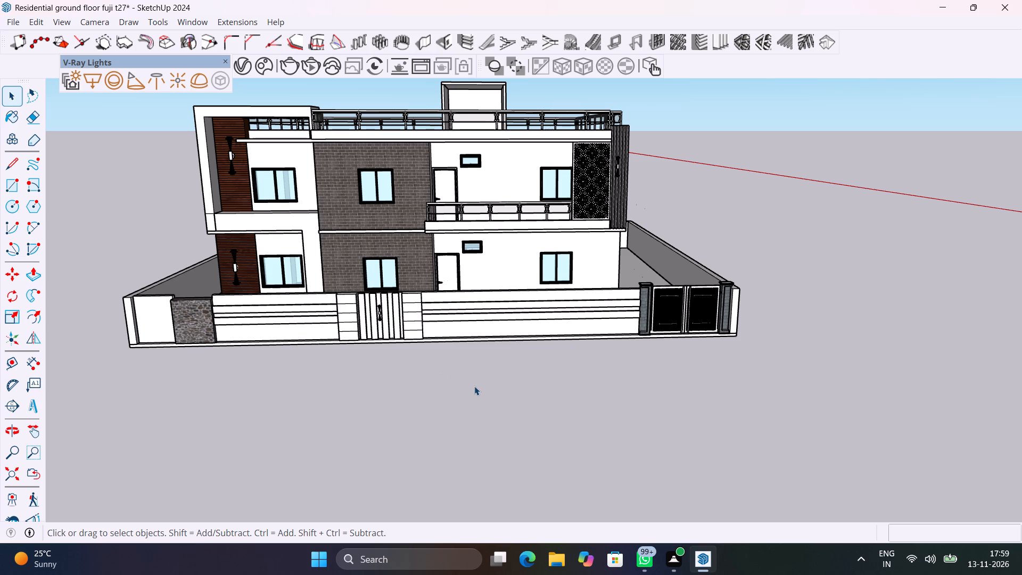
{"action": "middle_click_drag", "start_coordinate": [473, 303], "coordinate": [511, 209]}
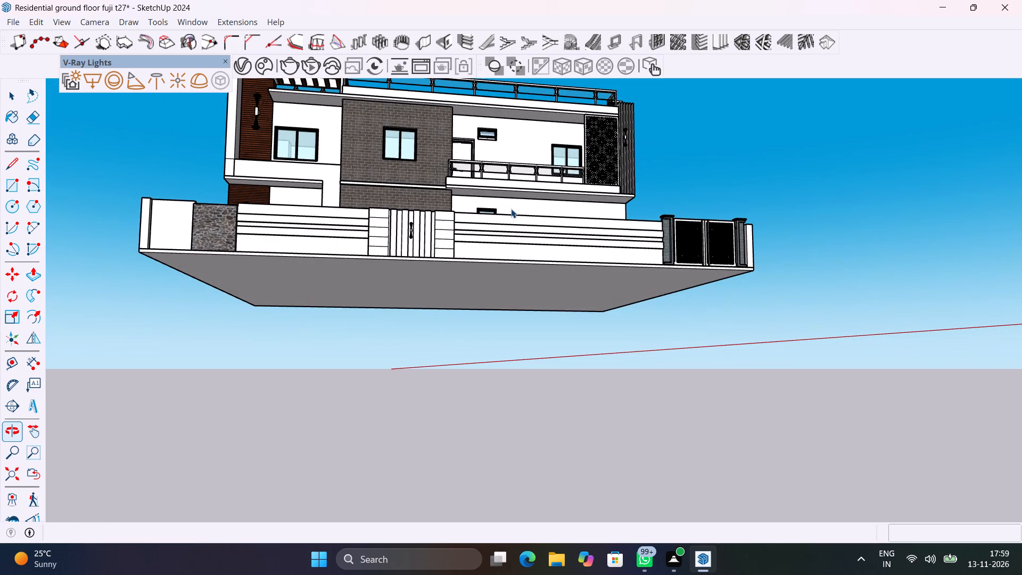
{"action": "middle_click_drag", "start_coordinate": [537, 217], "coordinate": [456, 365]}
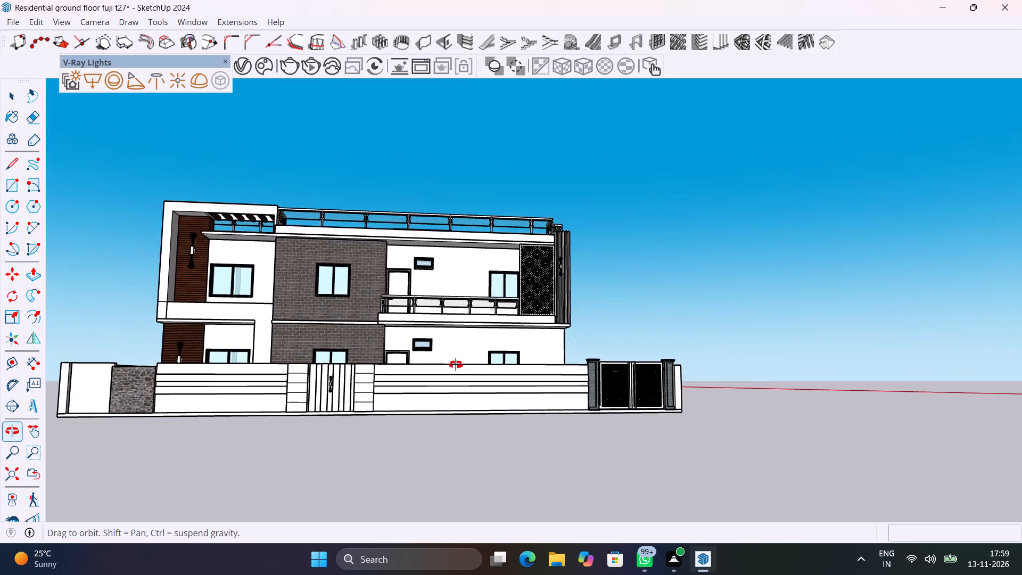
{"action": "middle_click_drag", "start_coordinate": [456, 365], "coordinate": [496, 429]}
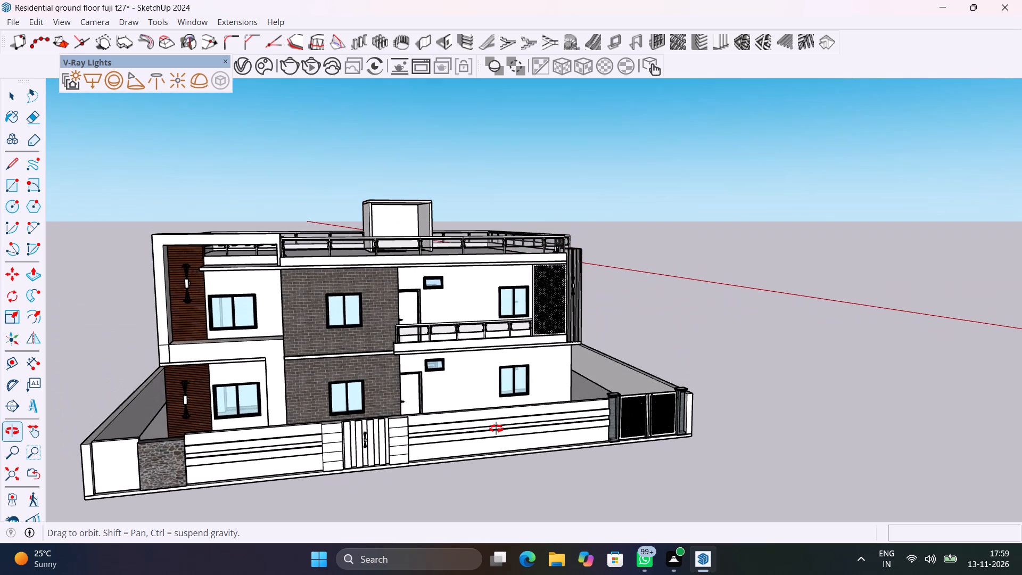
{"action": "middle_click_drag", "start_coordinate": [496, 429], "coordinate": [460, 436]}
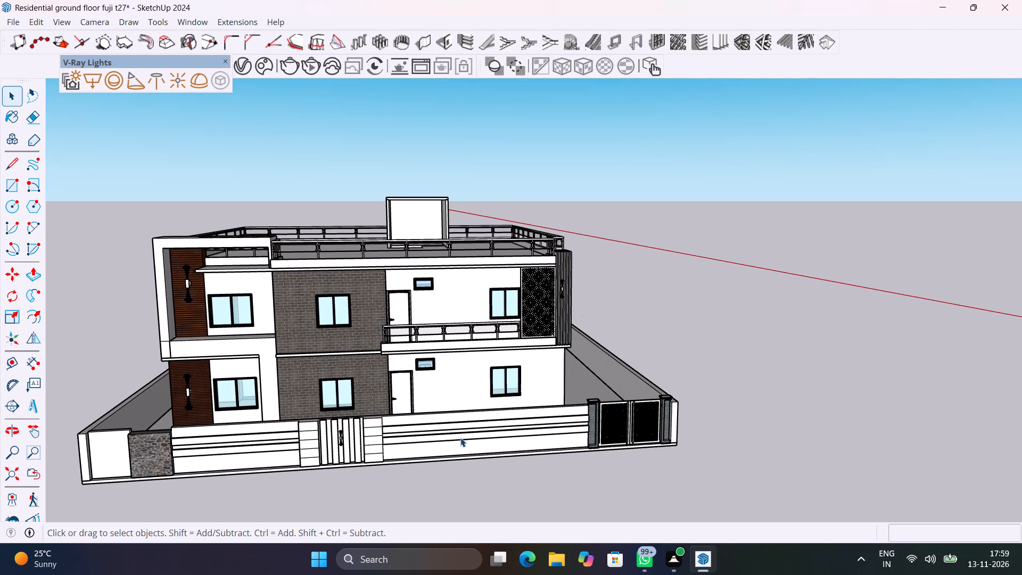
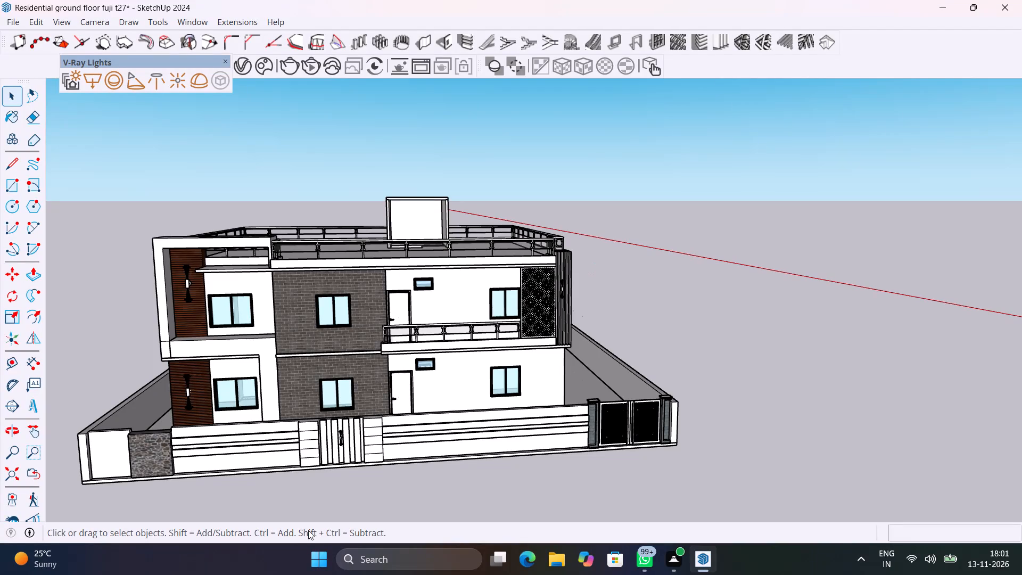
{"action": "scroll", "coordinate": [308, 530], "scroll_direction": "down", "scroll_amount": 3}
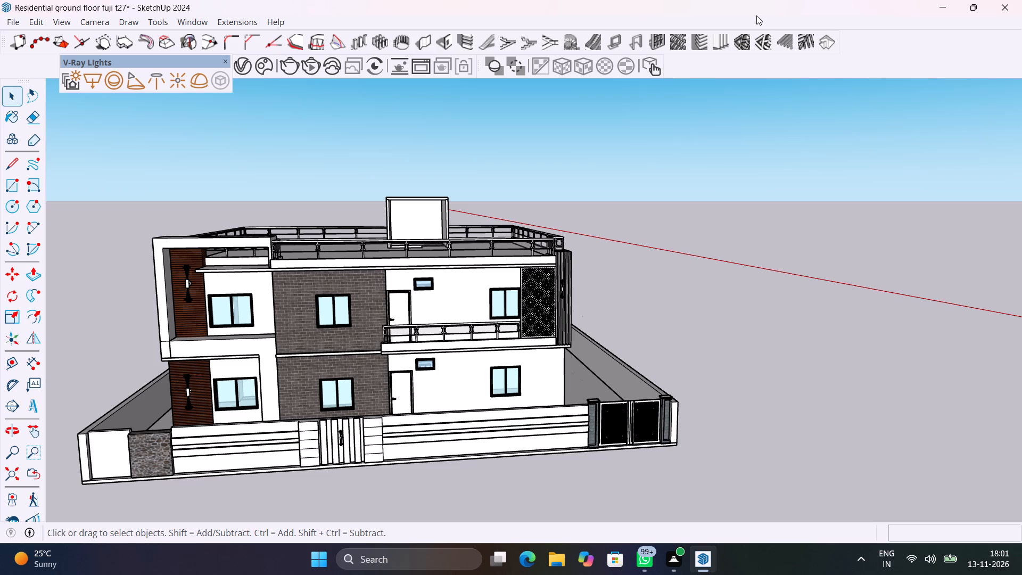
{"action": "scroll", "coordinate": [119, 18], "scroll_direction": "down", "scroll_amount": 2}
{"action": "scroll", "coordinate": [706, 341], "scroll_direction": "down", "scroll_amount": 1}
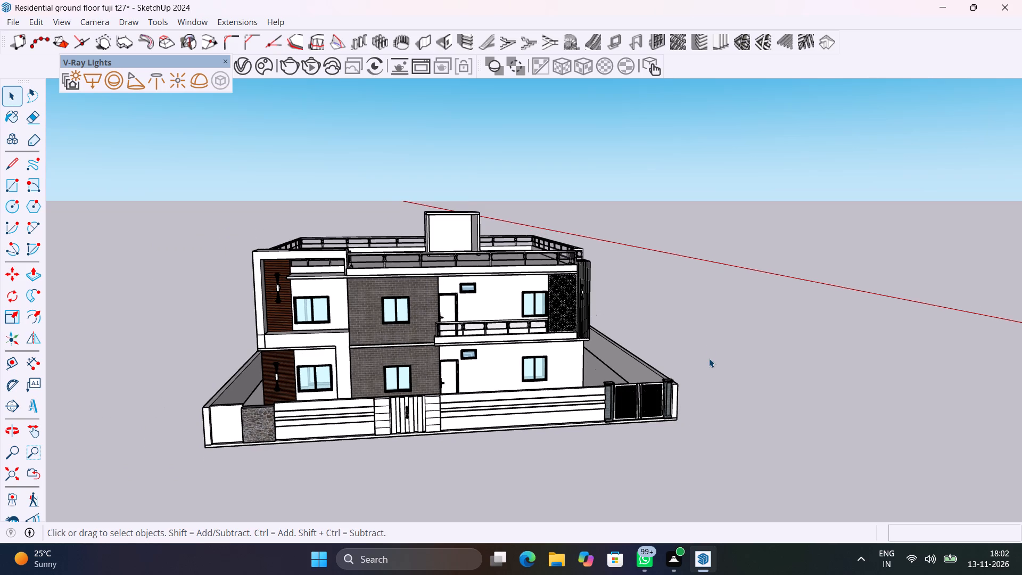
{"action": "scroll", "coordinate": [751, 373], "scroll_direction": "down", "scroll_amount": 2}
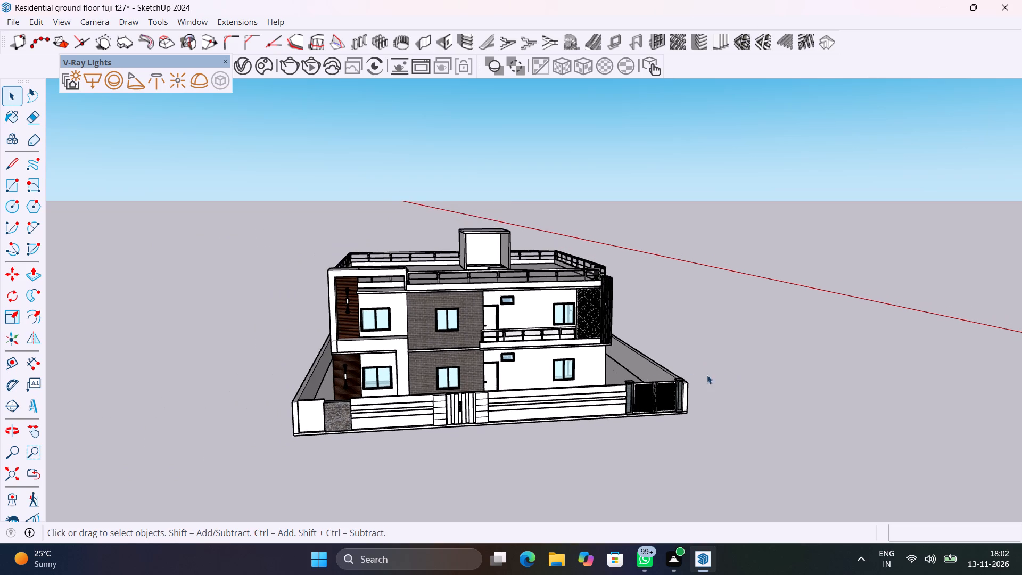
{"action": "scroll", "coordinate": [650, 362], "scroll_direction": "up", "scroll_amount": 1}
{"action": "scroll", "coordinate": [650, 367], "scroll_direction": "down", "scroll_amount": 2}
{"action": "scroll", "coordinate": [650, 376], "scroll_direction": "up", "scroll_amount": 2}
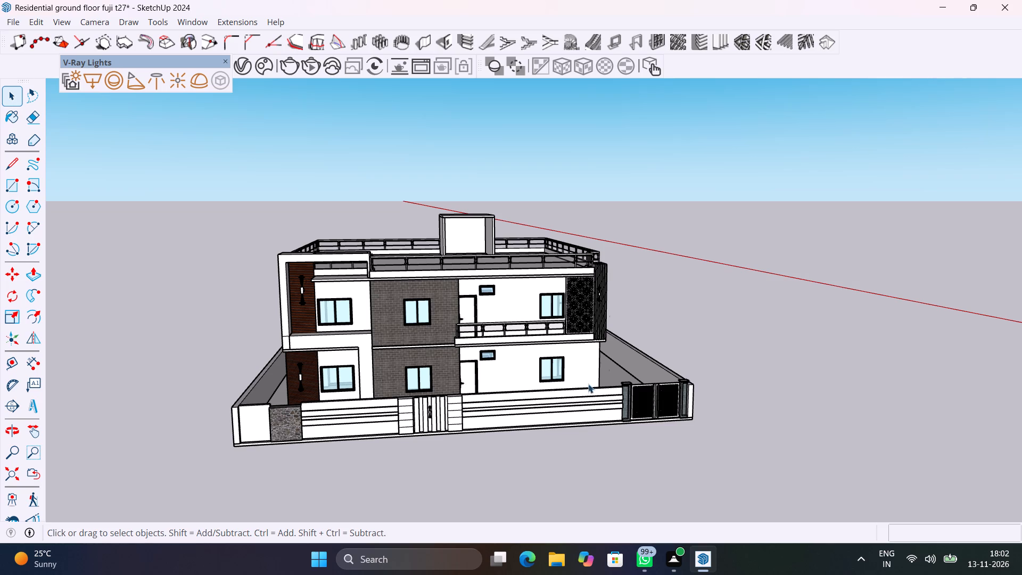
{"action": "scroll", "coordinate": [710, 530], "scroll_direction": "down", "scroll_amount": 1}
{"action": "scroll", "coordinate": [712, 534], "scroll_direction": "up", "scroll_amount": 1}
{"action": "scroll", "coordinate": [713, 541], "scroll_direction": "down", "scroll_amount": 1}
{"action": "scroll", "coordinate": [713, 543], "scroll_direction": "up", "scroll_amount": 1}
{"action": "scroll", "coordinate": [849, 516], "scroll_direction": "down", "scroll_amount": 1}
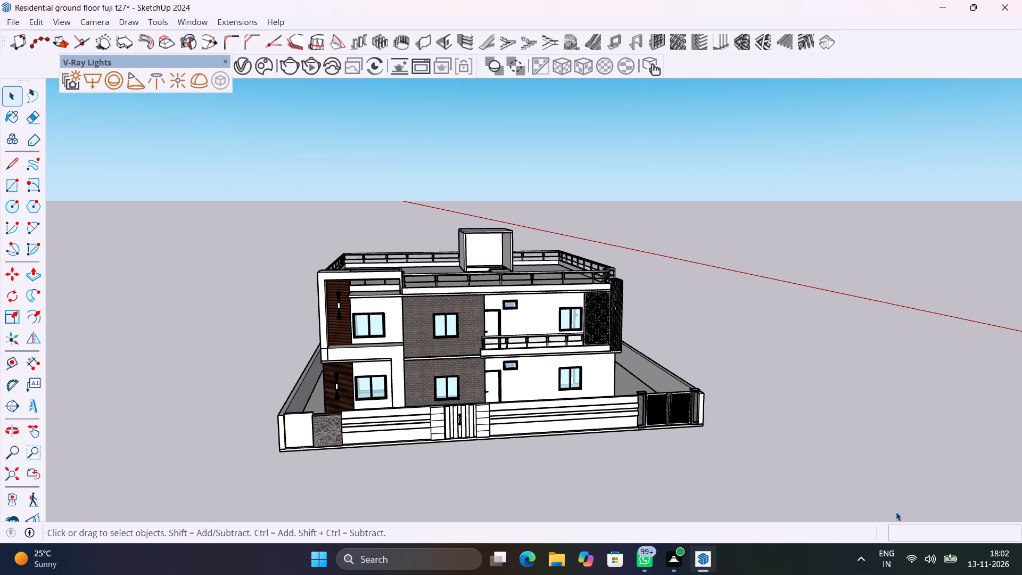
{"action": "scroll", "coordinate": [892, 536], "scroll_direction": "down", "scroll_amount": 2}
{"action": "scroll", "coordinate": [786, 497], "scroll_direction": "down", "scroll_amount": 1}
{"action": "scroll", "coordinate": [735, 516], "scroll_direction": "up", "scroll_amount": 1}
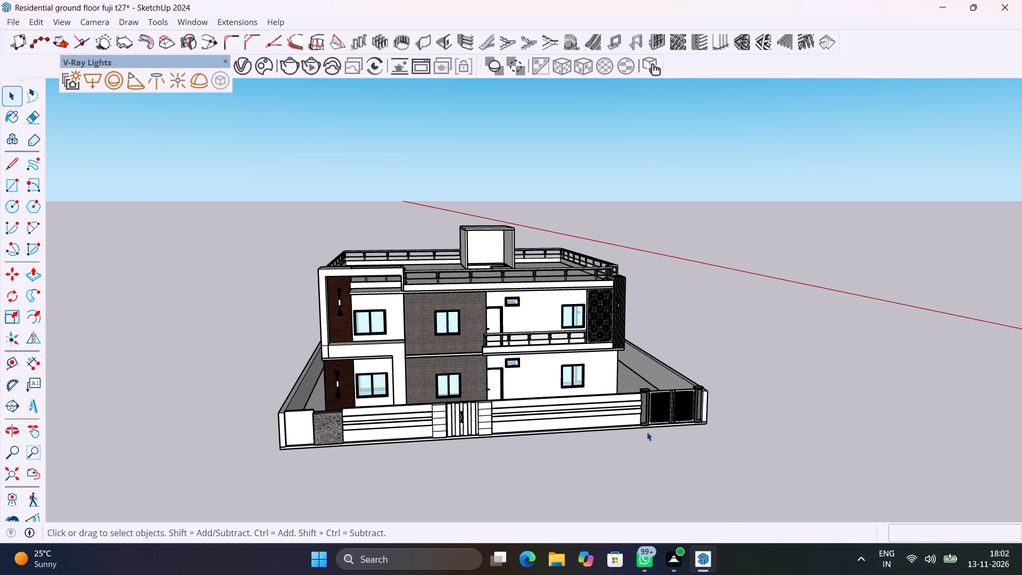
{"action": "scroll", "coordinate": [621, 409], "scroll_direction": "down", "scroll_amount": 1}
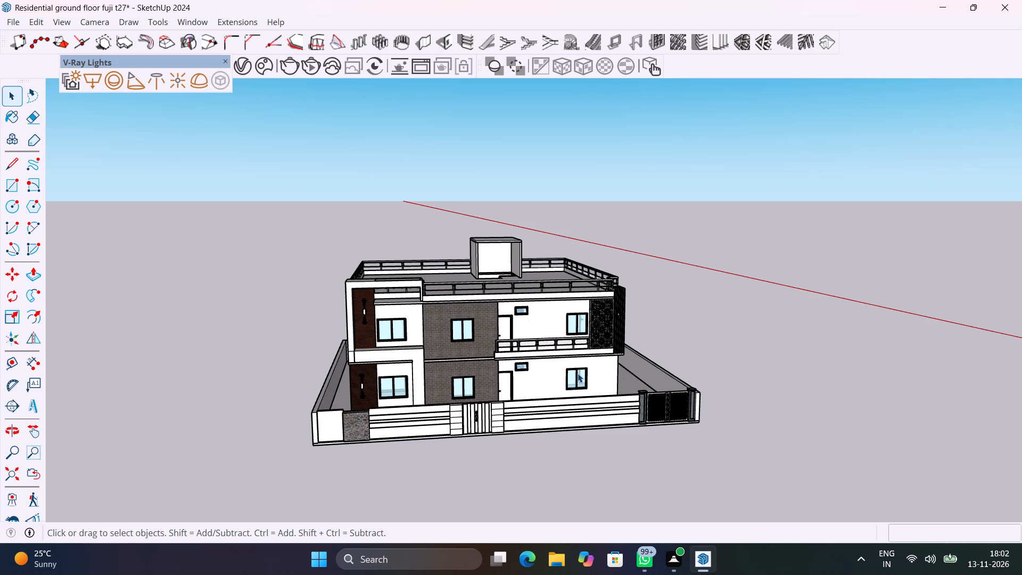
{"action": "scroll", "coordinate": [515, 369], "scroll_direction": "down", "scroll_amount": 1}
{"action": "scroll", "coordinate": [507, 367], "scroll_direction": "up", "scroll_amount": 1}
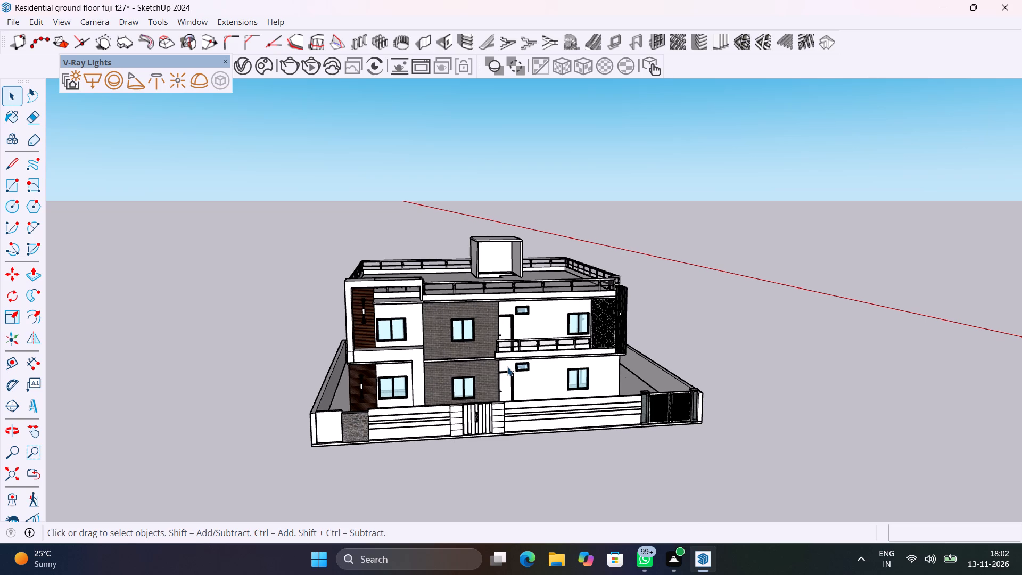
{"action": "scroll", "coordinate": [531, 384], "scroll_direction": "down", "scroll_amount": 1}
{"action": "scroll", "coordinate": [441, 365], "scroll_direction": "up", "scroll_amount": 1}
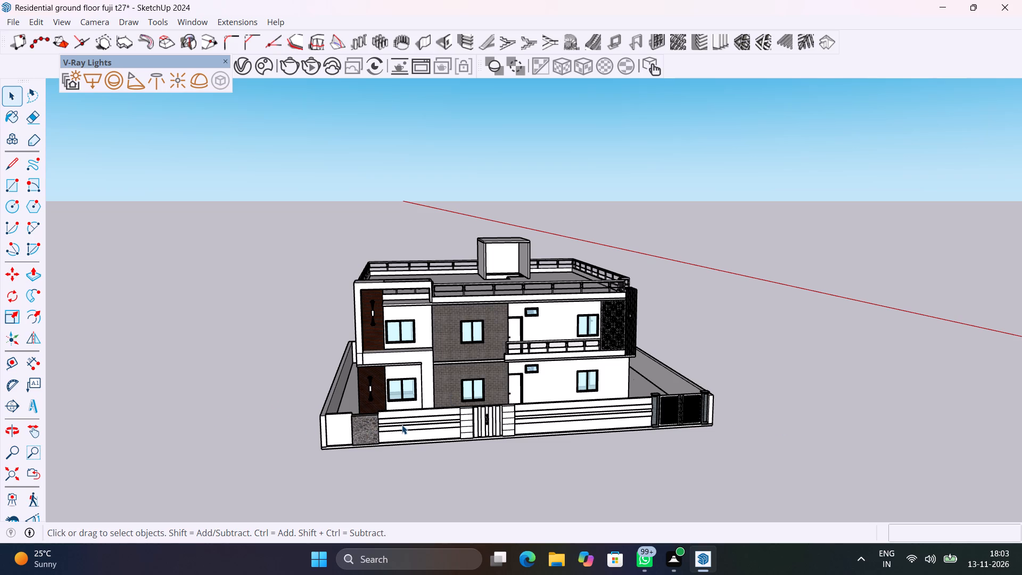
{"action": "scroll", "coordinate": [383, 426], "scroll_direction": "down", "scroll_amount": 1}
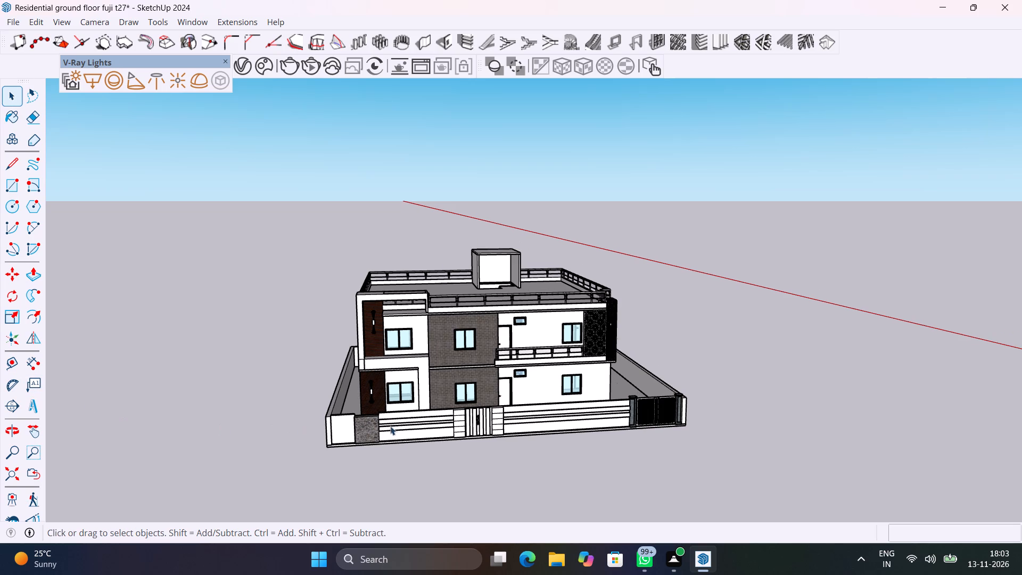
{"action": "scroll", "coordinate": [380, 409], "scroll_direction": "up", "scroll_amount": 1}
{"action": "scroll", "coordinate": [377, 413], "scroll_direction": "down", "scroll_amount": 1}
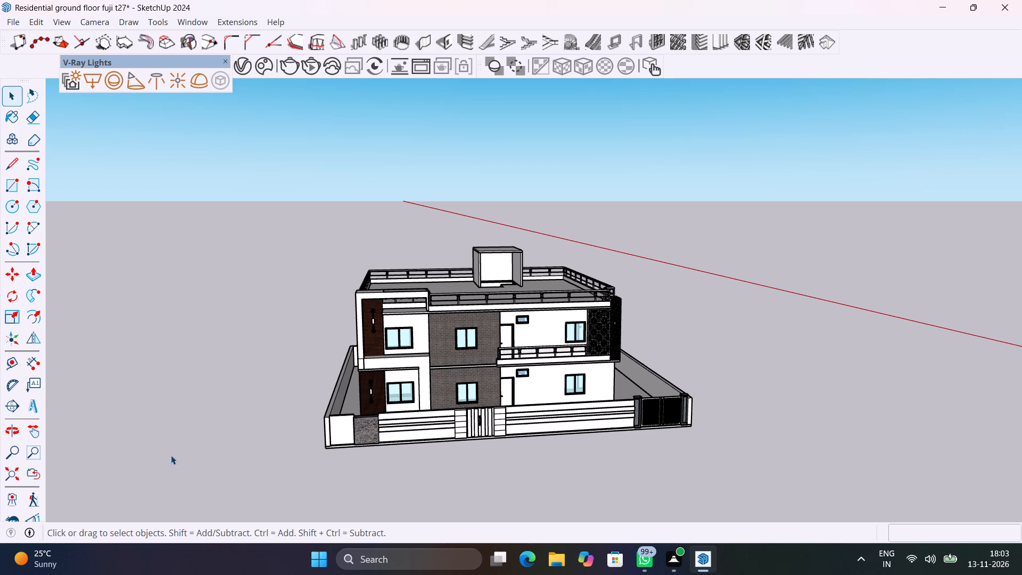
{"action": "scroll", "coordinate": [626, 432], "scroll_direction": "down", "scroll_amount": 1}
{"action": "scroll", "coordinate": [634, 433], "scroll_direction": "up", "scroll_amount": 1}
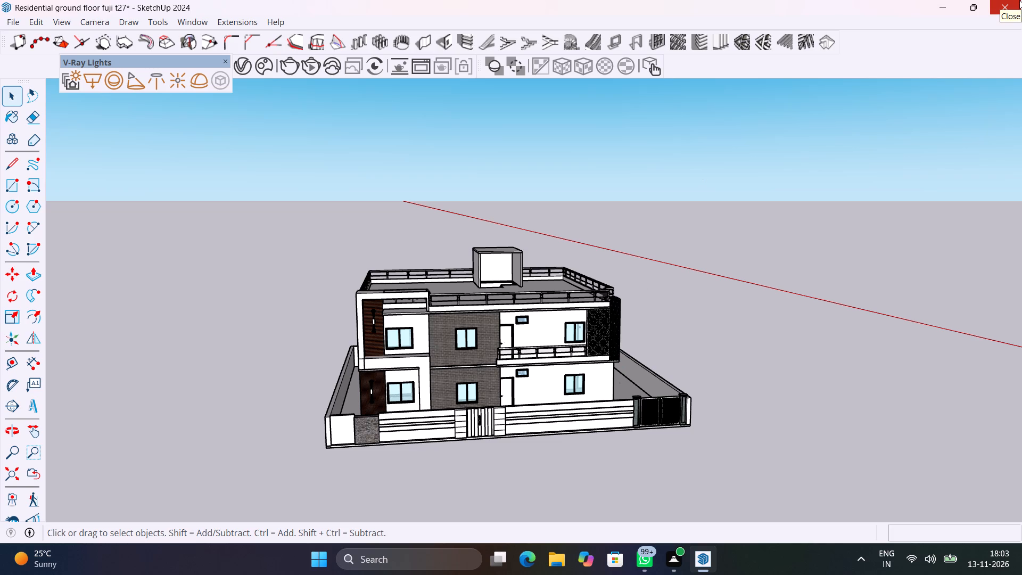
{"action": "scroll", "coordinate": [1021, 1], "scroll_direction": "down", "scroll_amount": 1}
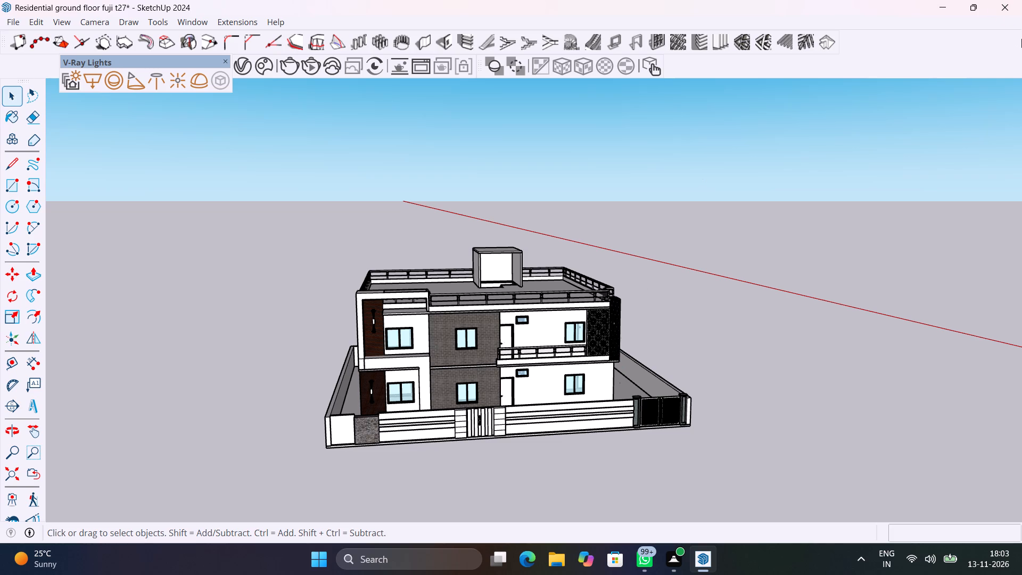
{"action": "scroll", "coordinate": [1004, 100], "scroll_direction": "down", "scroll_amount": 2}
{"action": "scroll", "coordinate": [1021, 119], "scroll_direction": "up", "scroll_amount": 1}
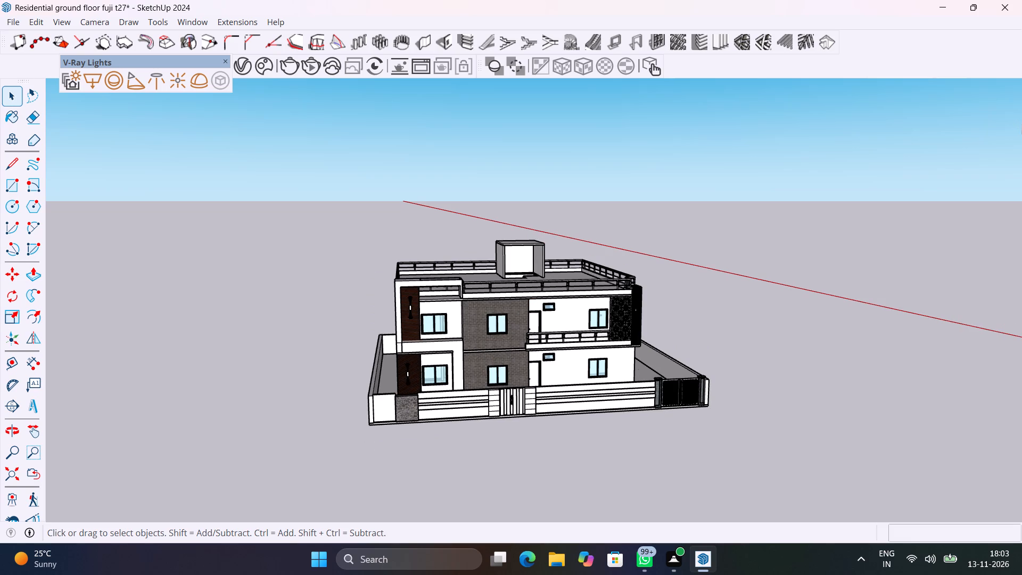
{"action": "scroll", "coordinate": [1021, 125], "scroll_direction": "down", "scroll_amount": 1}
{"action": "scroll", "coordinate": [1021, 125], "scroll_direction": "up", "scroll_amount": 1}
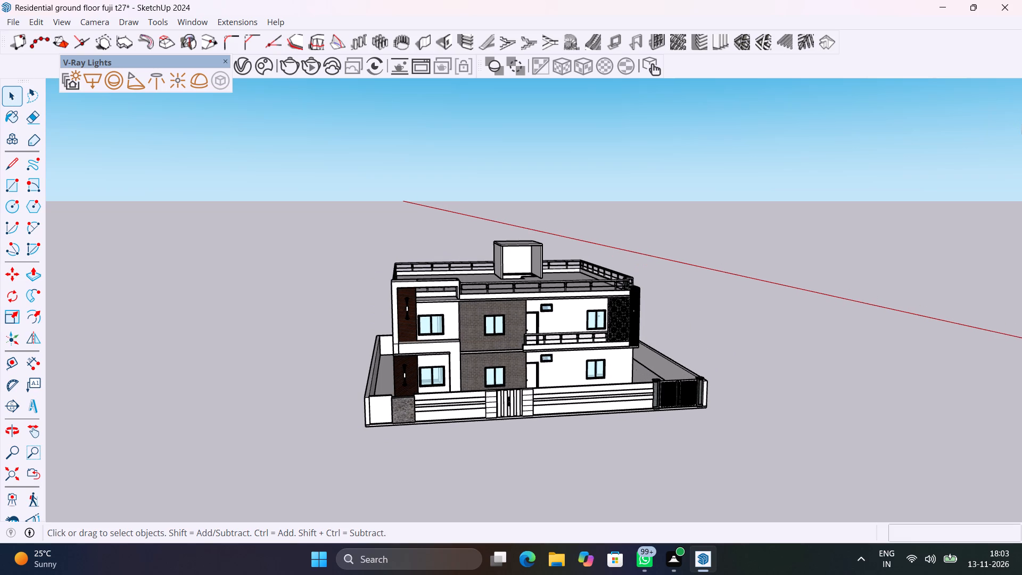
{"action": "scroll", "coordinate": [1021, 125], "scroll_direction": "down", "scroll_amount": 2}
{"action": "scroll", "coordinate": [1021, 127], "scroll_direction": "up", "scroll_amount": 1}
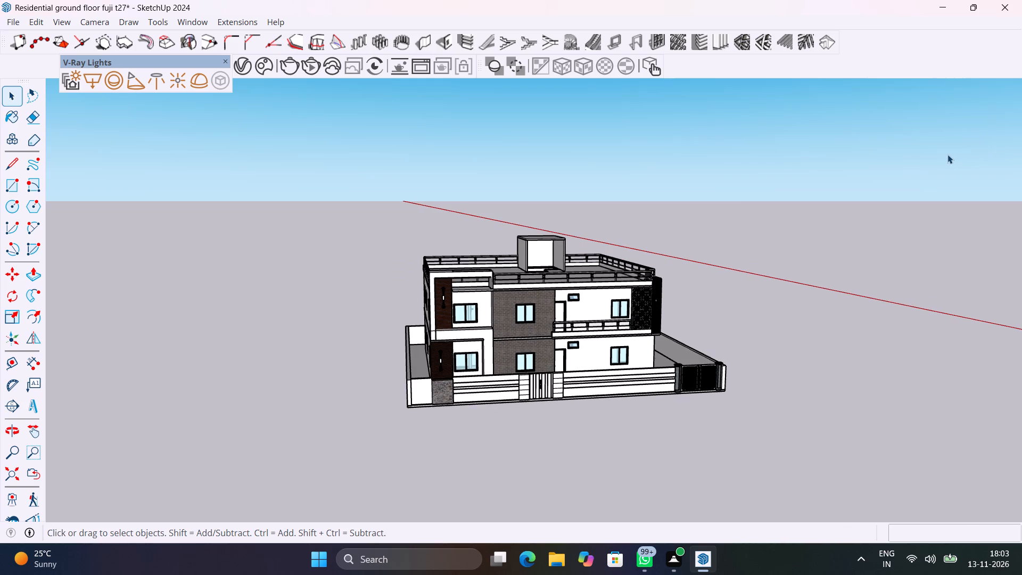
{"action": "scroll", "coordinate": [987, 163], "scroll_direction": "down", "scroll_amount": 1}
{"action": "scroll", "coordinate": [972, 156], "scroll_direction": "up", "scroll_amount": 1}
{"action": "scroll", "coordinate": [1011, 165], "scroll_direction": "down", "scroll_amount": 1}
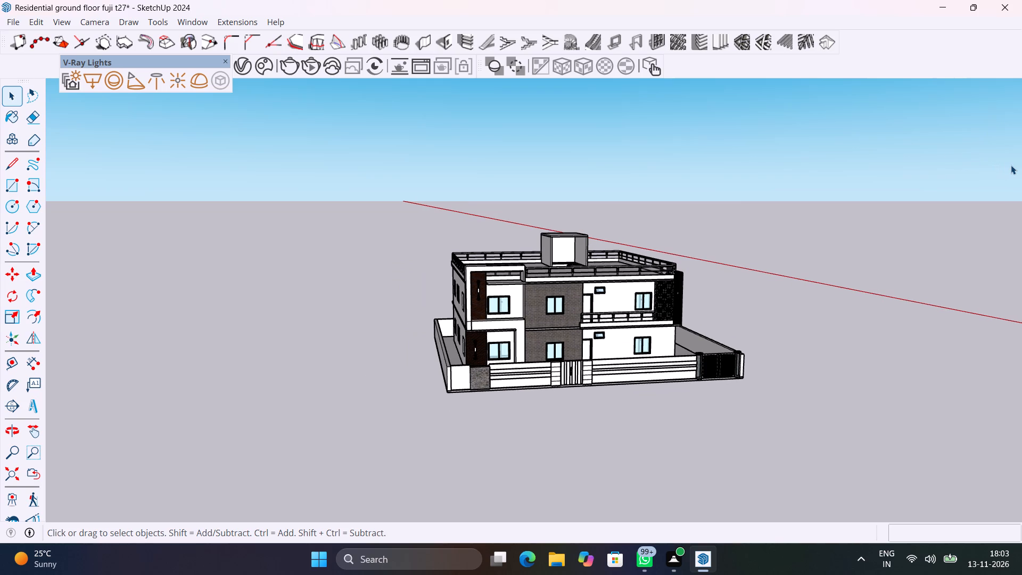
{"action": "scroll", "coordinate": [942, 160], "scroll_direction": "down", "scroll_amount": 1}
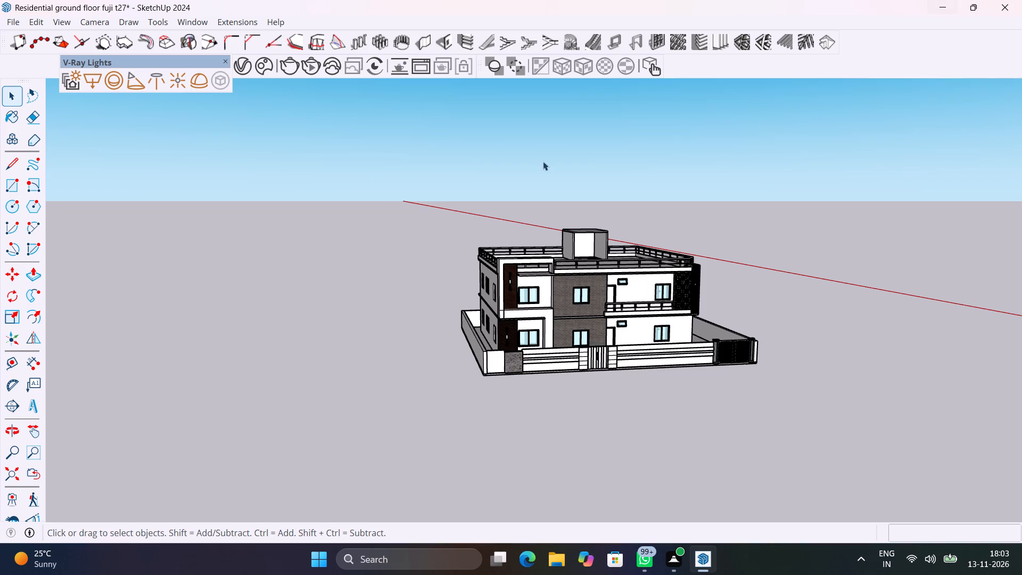
Examine the front facade's upper-floor balcony, the roof slab's underside above it and the surrounding wall from low angles.
{"action": "scroll", "coordinate": [679, 306], "scroll_direction": "up", "scroll_amount": 6}
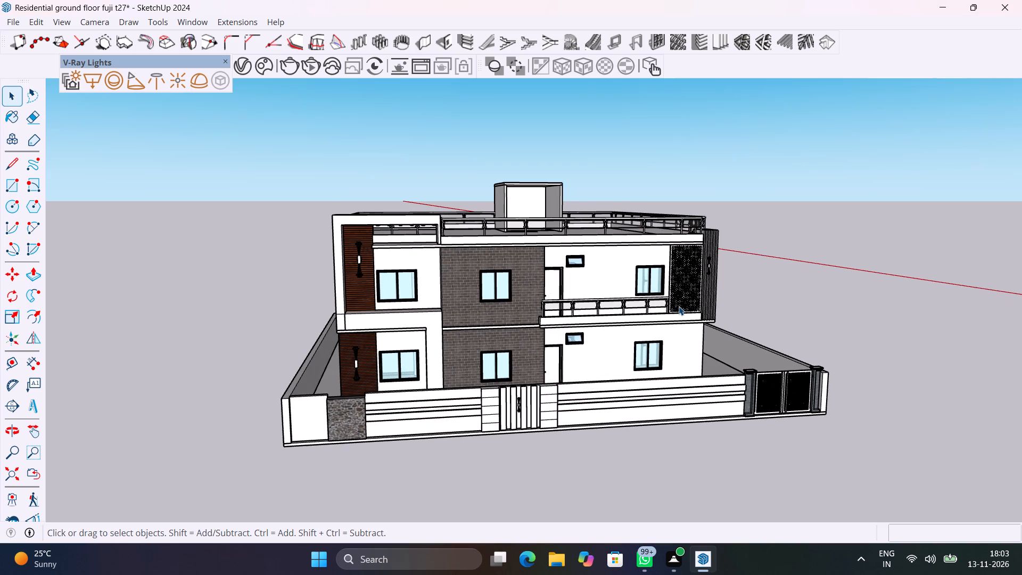
{"action": "middle_click_drag", "start_coordinate": [568, 236], "coordinate": [561, 232]}
{"action": "middle_click_drag", "start_coordinate": [590, 252], "coordinate": [518, 196]}
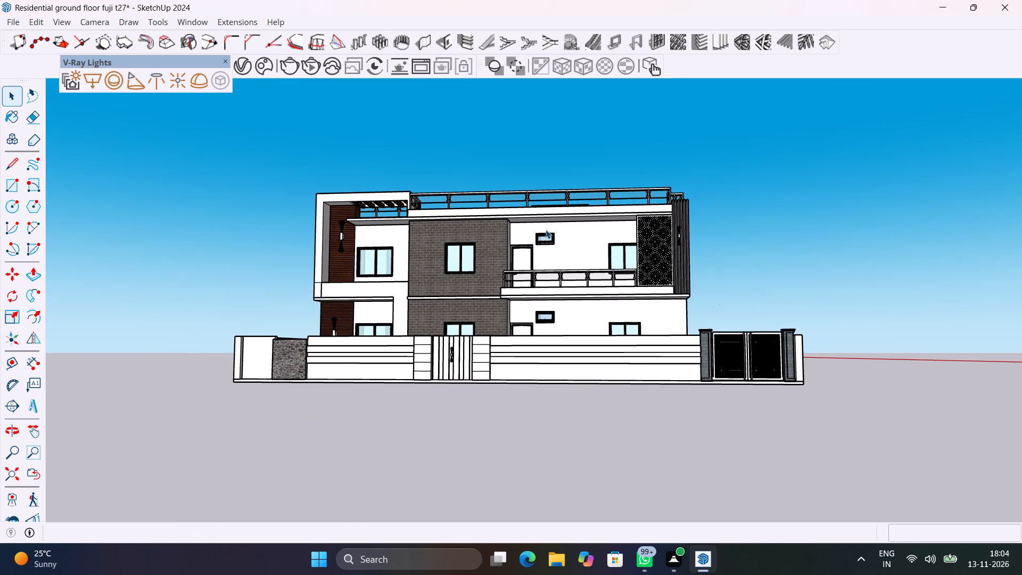
{"action": "scroll", "coordinate": [605, 215], "scroll_direction": "up", "scroll_amount": 1}
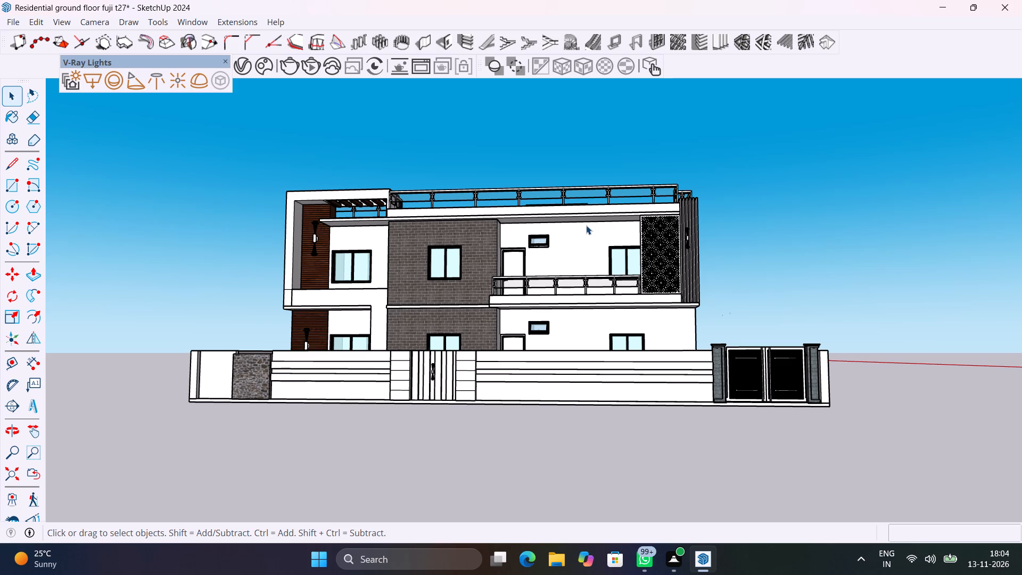
{"action": "scroll", "coordinate": [586, 225], "scroll_direction": "up", "scroll_amount": 6}
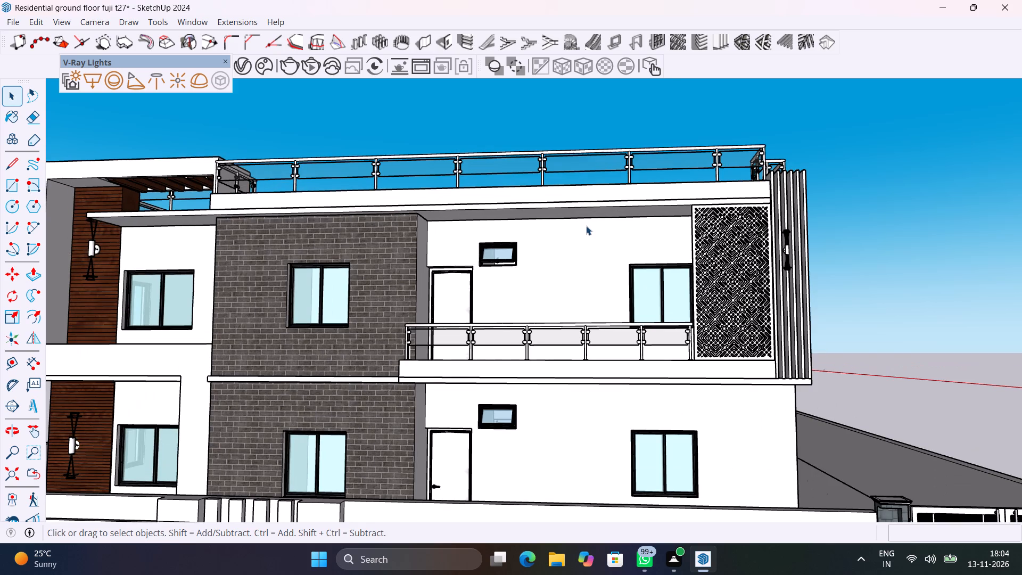
{"action": "scroll", "coordinate": [571, 225], "scroll_direction": "up", "scroll_amount": 4}
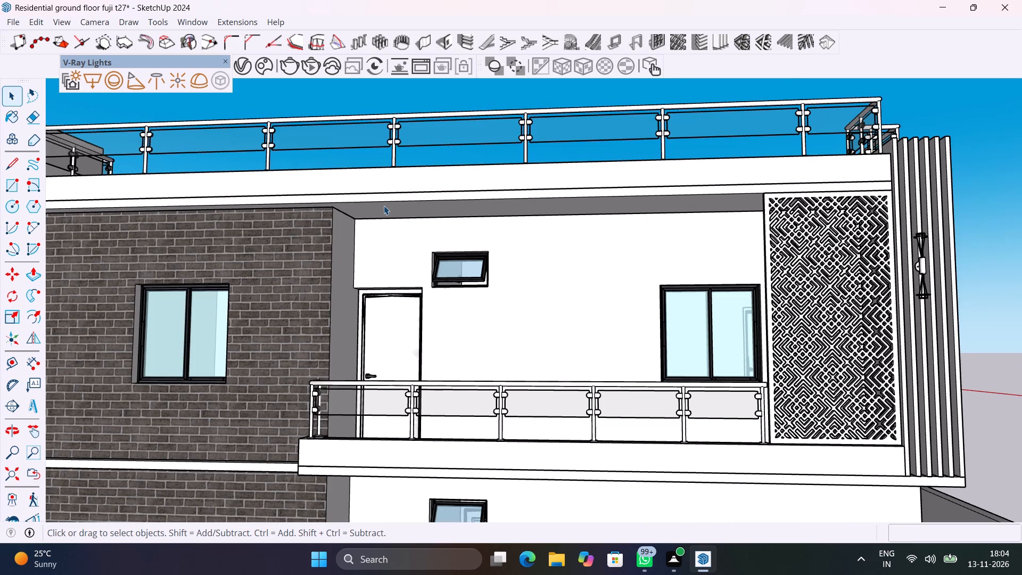
{"action": "scroll", "coordinate": [384, 206], "scroll_direction": "up", "scroll_amount": 4}
{"action": "middle_click_drag", "start_coordinate": [407, 236], "coordinate": [556, 159]}
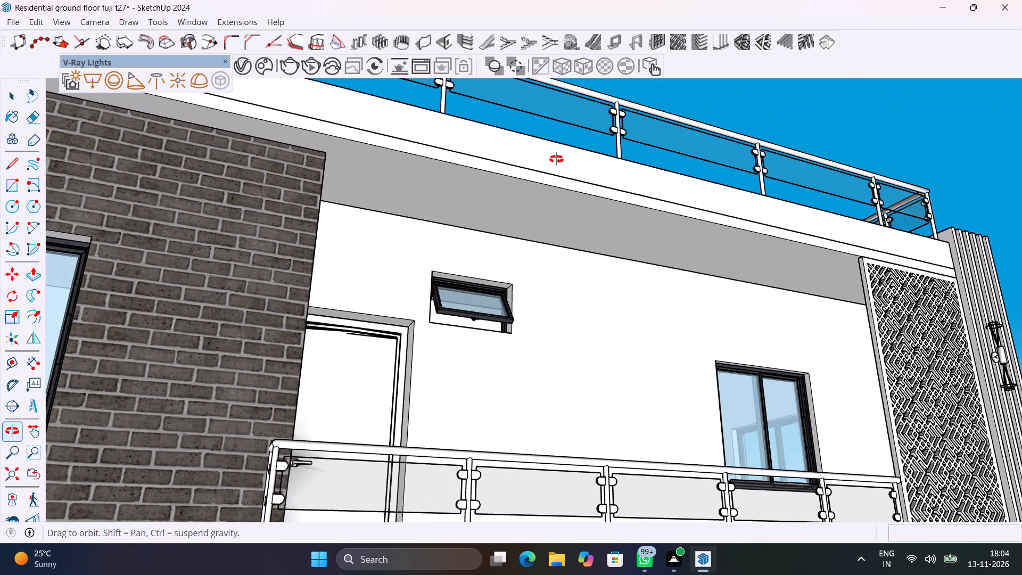
{"action": "middle_click_drag", "start_coordinate": [556, 159], "coordinate": [483, 214]}
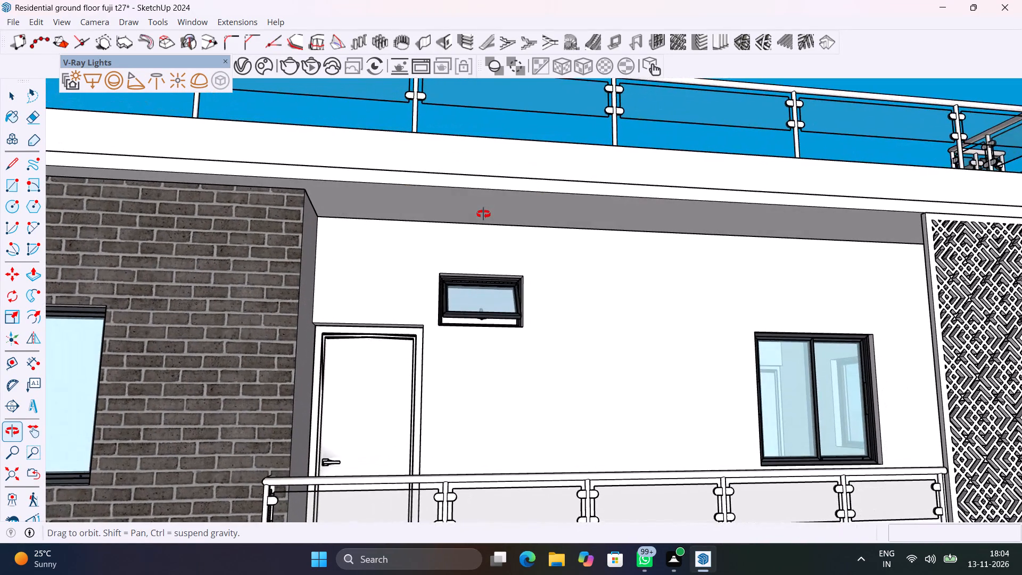
{"action": "middle_click_drag", "start_coordinate": [483, 214], "coordinate": [414, 204]}
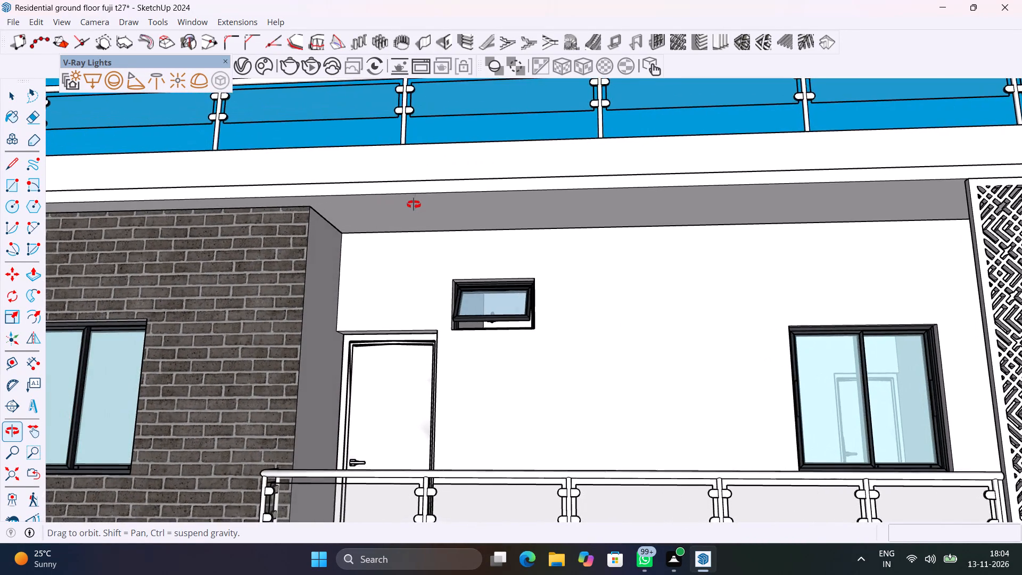
{"action": "middle_click_drag", "start_coordinate": [414, 204], "coordinate": [493, 230]}
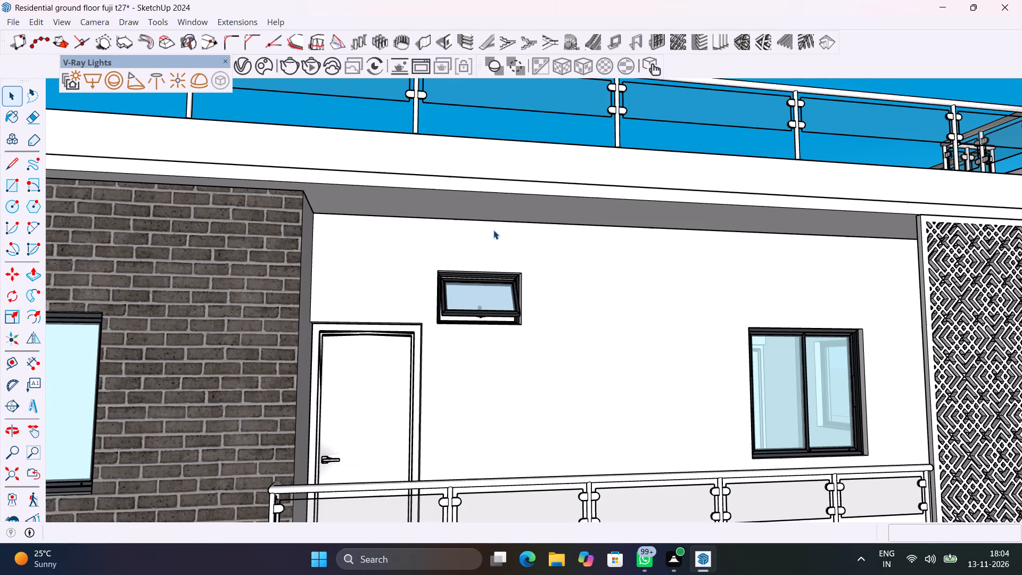
{"action": "scroll", "coordinate": [531, 293], "scroll_direction": "down", "scroll_amount": 8}
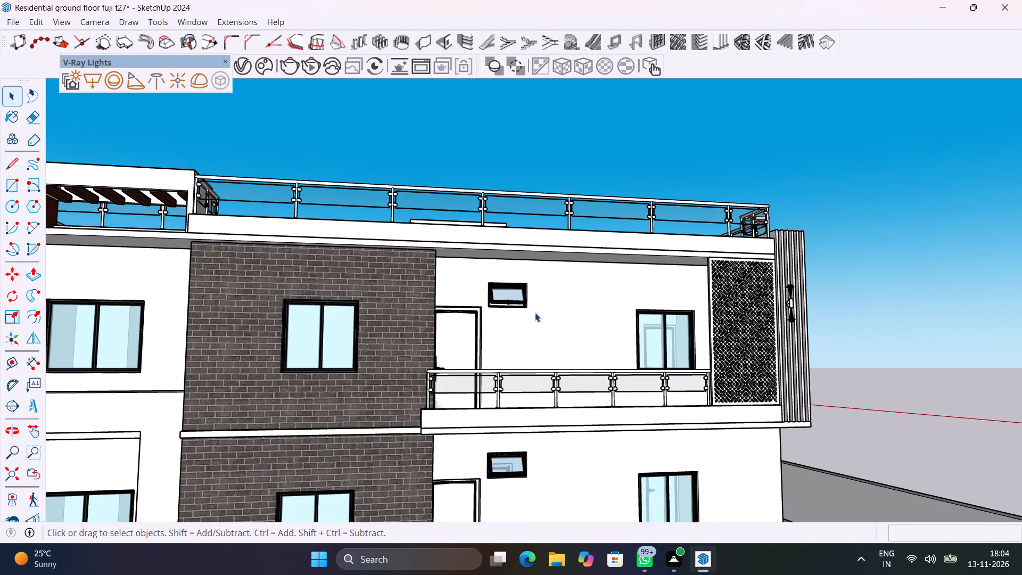
{"action": "middle_click_drag", "start_coordinate": [553, 367], "coordinate": [546, 345]}
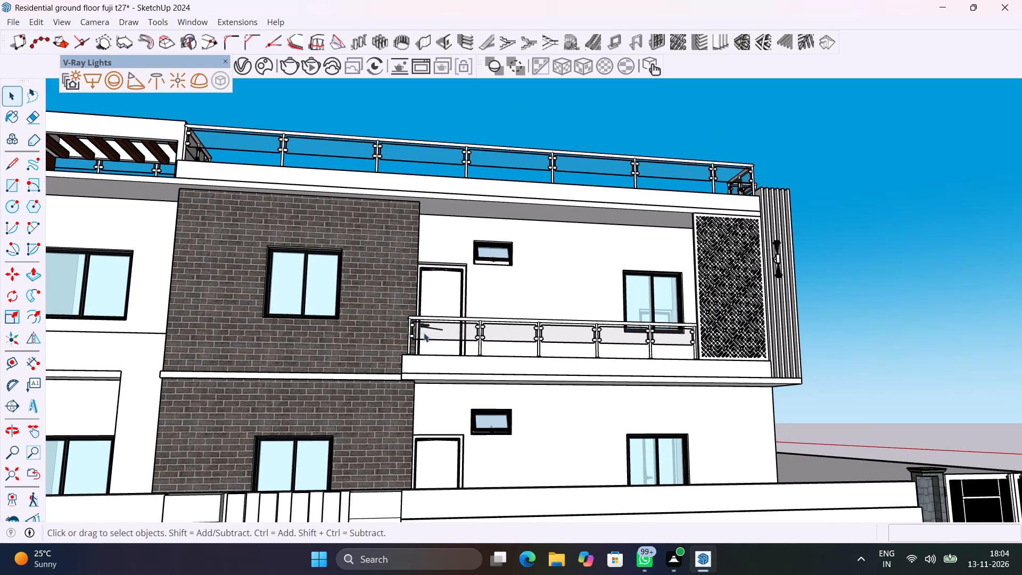
{"action": "scroll", "coordinate": [337, 293], "scroll_direction": "down", "scroll_amount": 5}
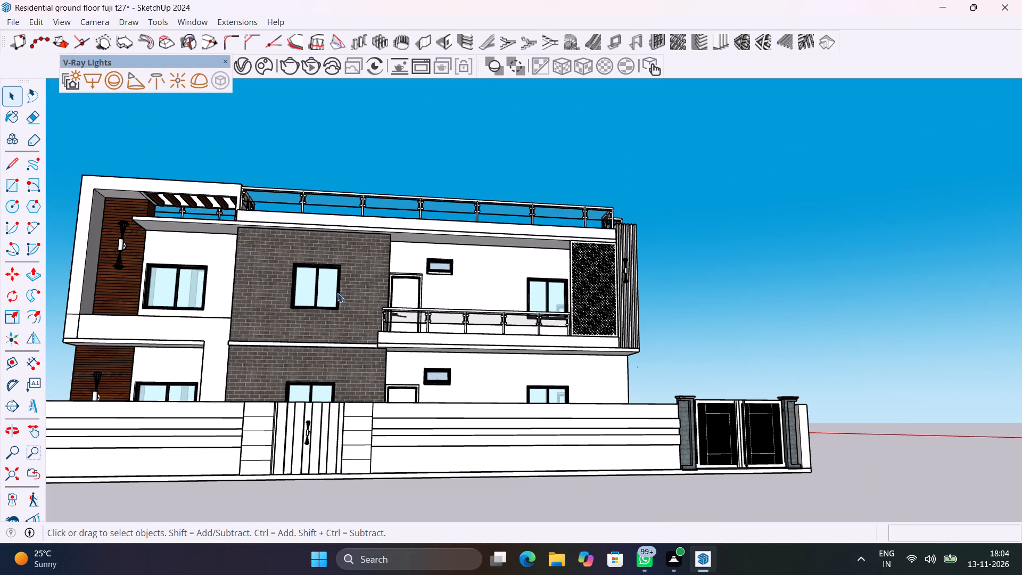
Save the house model.
{"action": "scroll", "coordinate": [401, 274], "scroll_direction": "down", "scroll_amount": 3}
{"action": "middle_click_drag", "start_coordinate": [393, 287], "coordinate": [362, 362]}
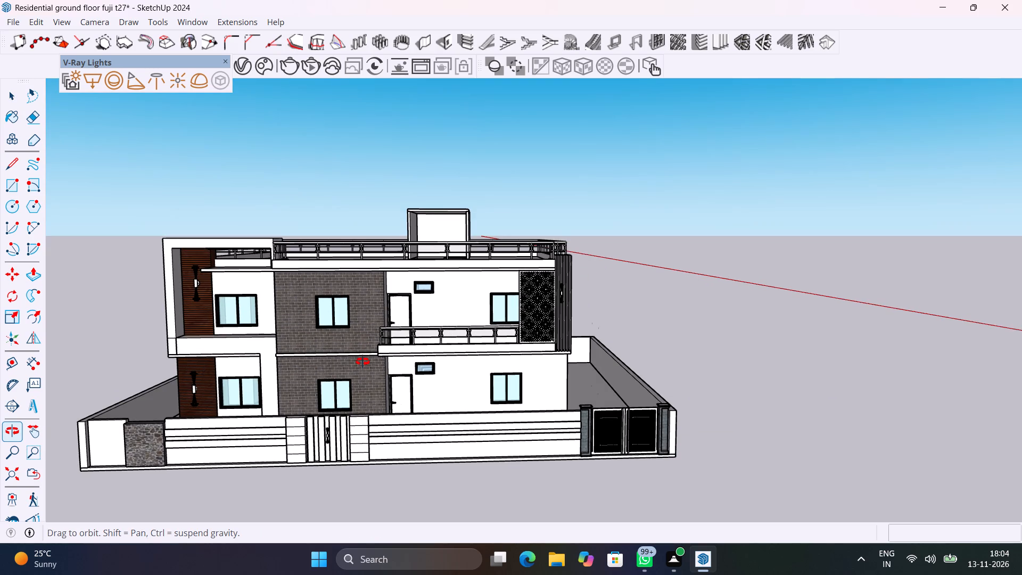
{"action": "middle_click_drag", "start_coordinate": [362, 362], "coordinate": [448, 358]}
{"action": "key", "text": "ctrl+s"}
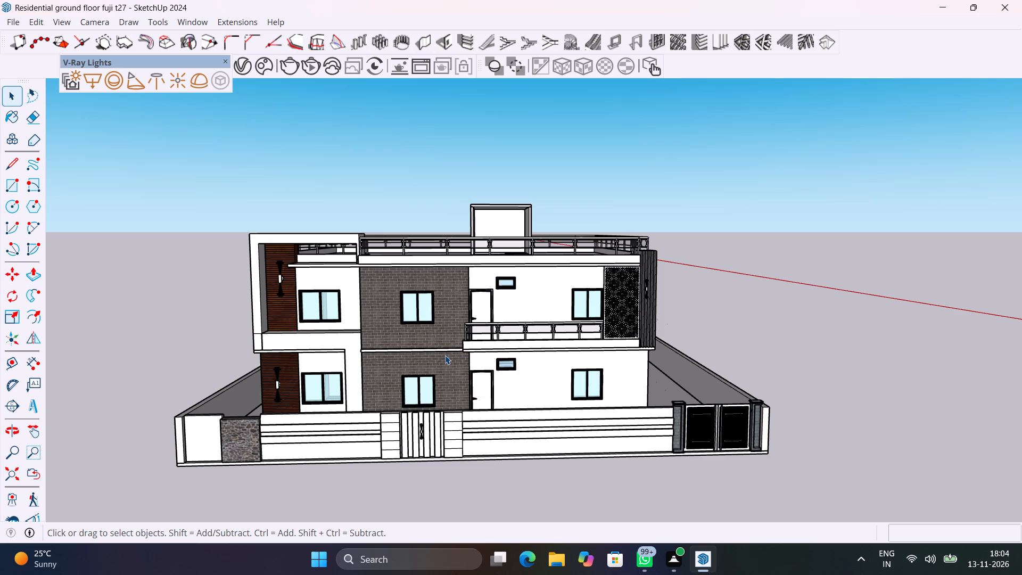
Run a trial V-Ray render of the whole front facade and compound wall, inspect it, stop it and close the frame buffer.
{"action": "middle_click_drag", "start_coordinate": [456, 355], "coordinate": [511, 335]}
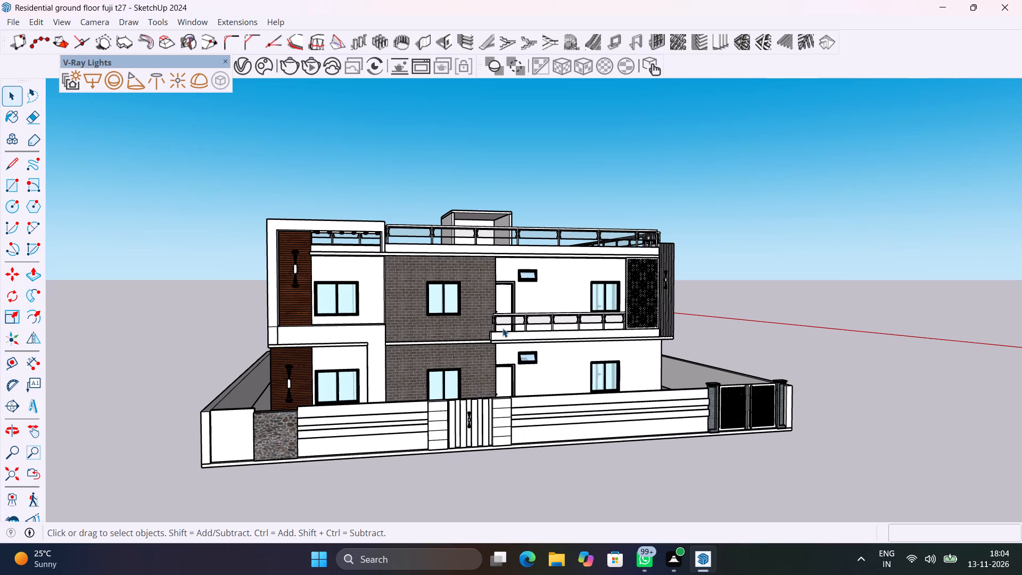
{"action": "scroll", "coordinate": [661, 322], "scroll_direction": "up", "scroll_amount": 3}
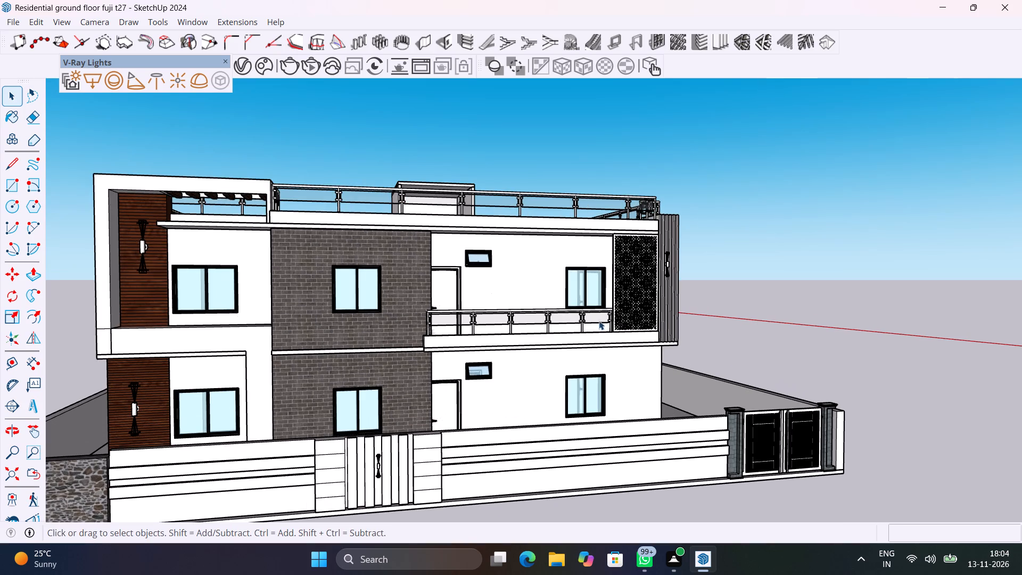
{"action": "middle_click_drag", "start_coordinate": [435, 316], "coordinate": [465, 306]}
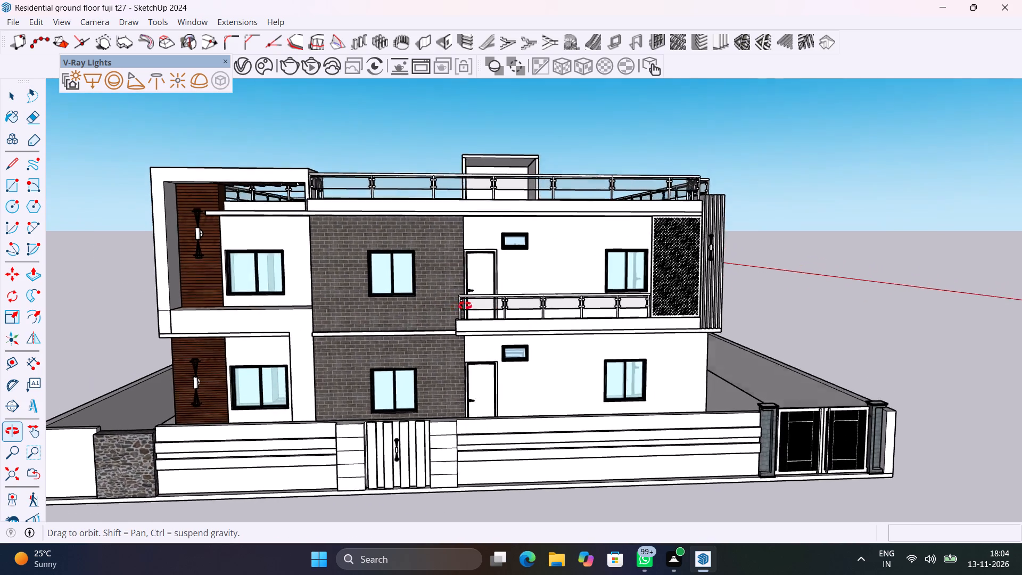
{"action": "middle_click_drag", "start_coordinate": [465, 306], "coordinate": [498, 298]}
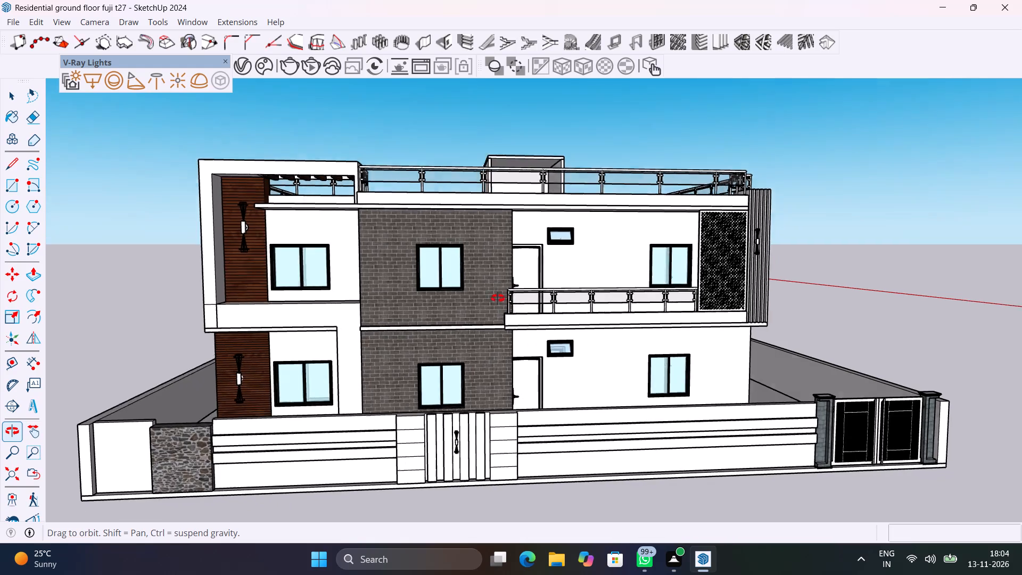
{"action": "middle_click_drag", "start_coordinate": [498, 298], "coordinate": [501, 297]}
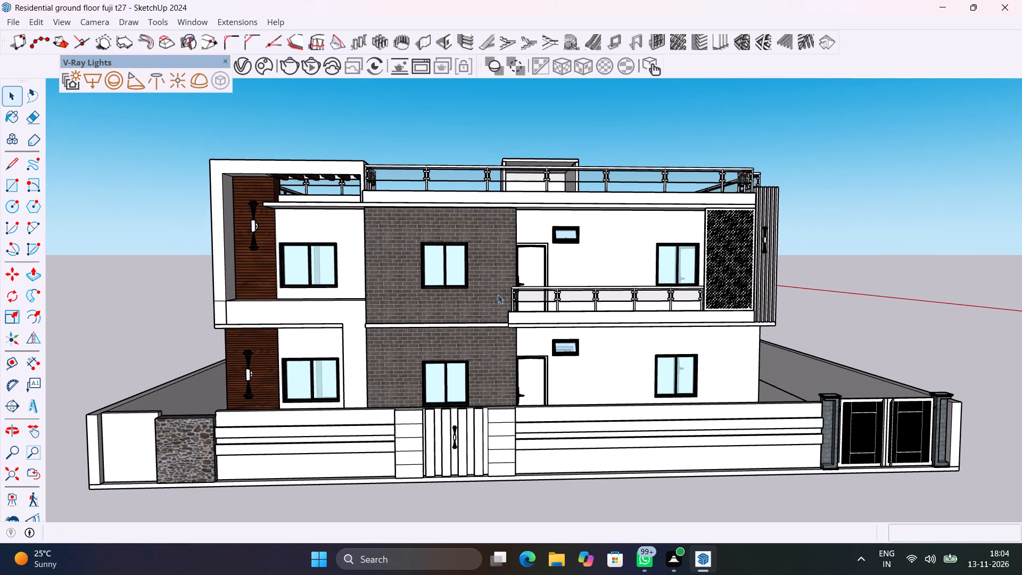
{"action": "double_click", "coordinate": [287, 66]}
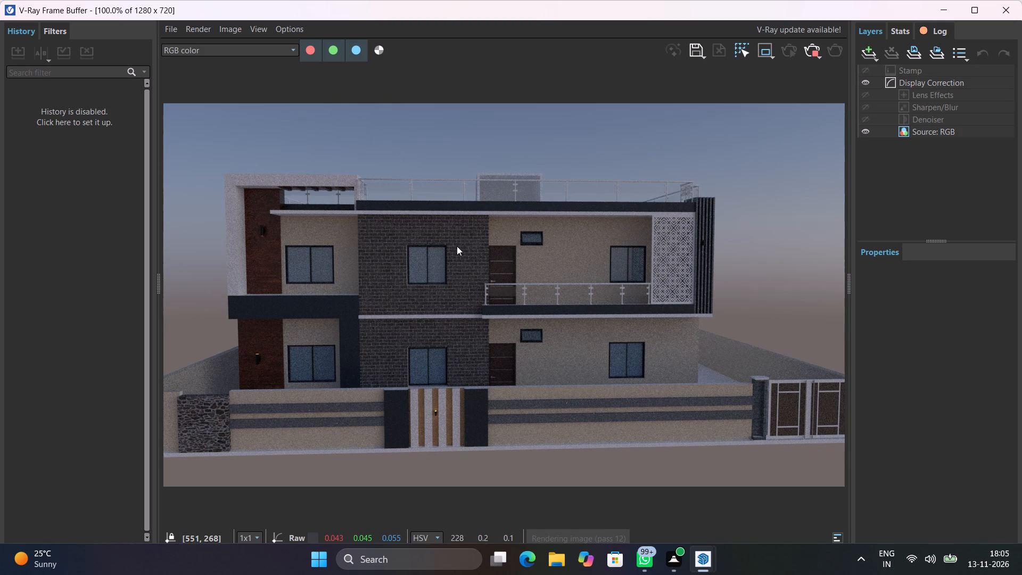
{"action": "scroll", "coordinate": [457, 246], "scroll_direction": "down", "scroll_amount": 1}
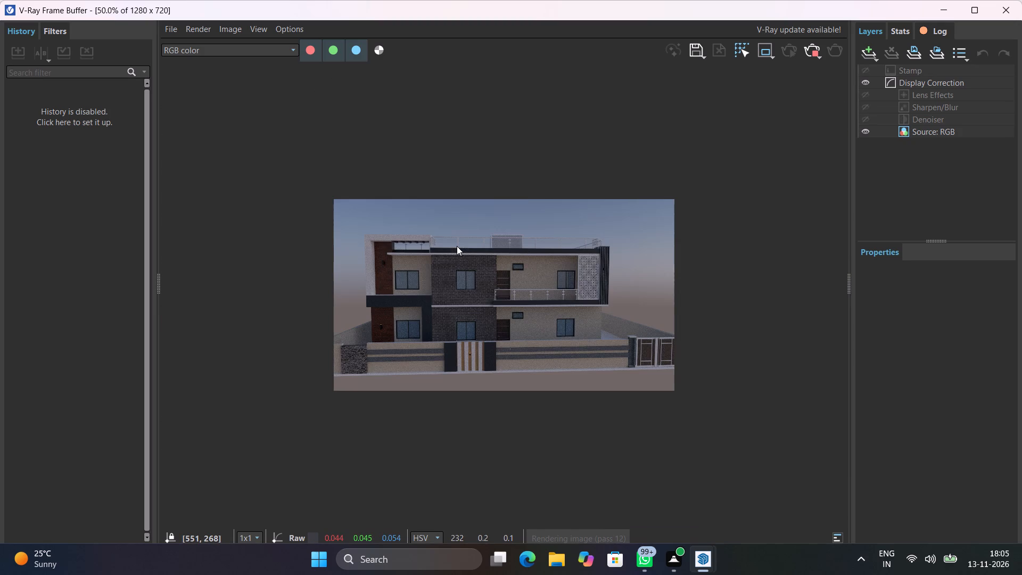
{"action": "scroll", "coordinate": [457, 246], "scroll_direction": "up", "scroll_amount": 1}
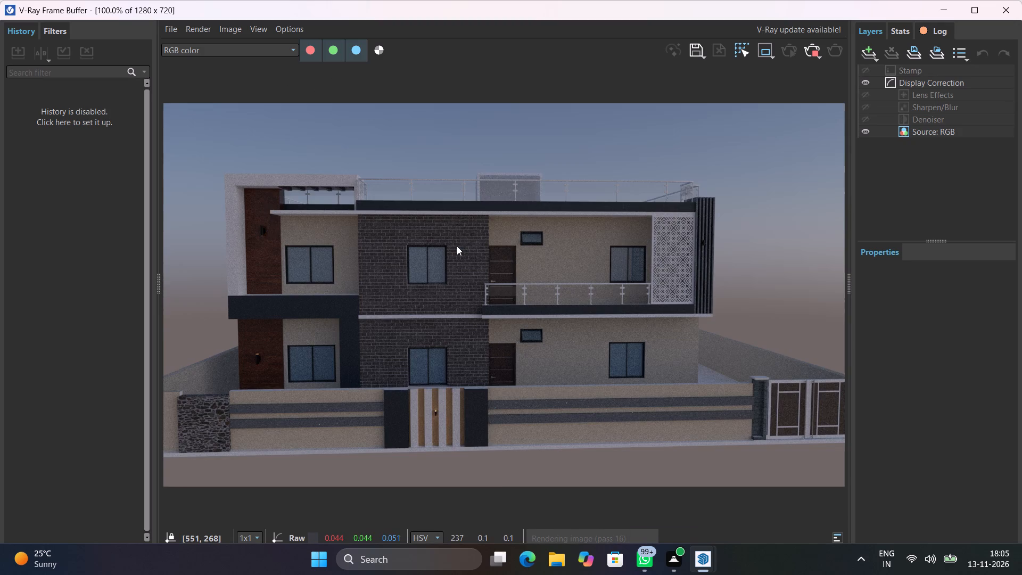
{"action": "left_click", "coordinate": [812, 50]}
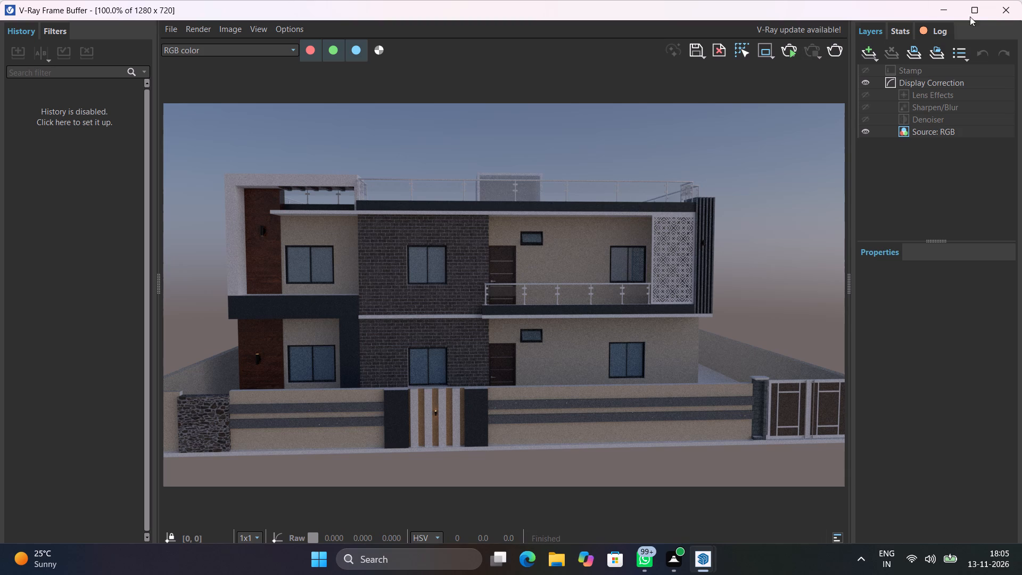
{"action": "left_click", "coordinate": [1006, 12]}
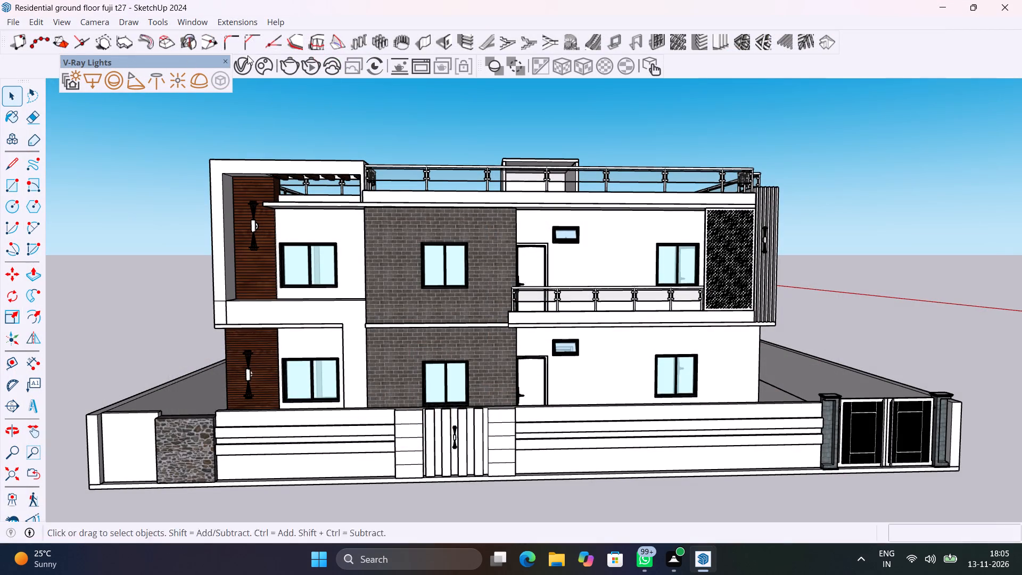
Add a Light Mix render element to the V-Ray scene.
{"action": "left_click", "coordinate": [246, 59]}
{"action": "left_click", "coordinate": [854, 77]}
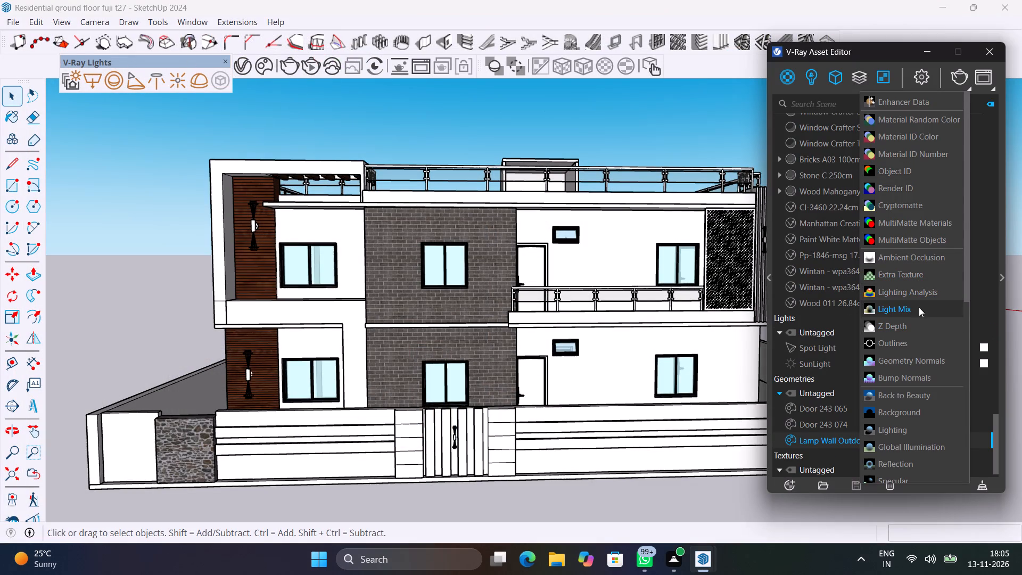
{"action": "left_click", "coordinate": [919, 309]}
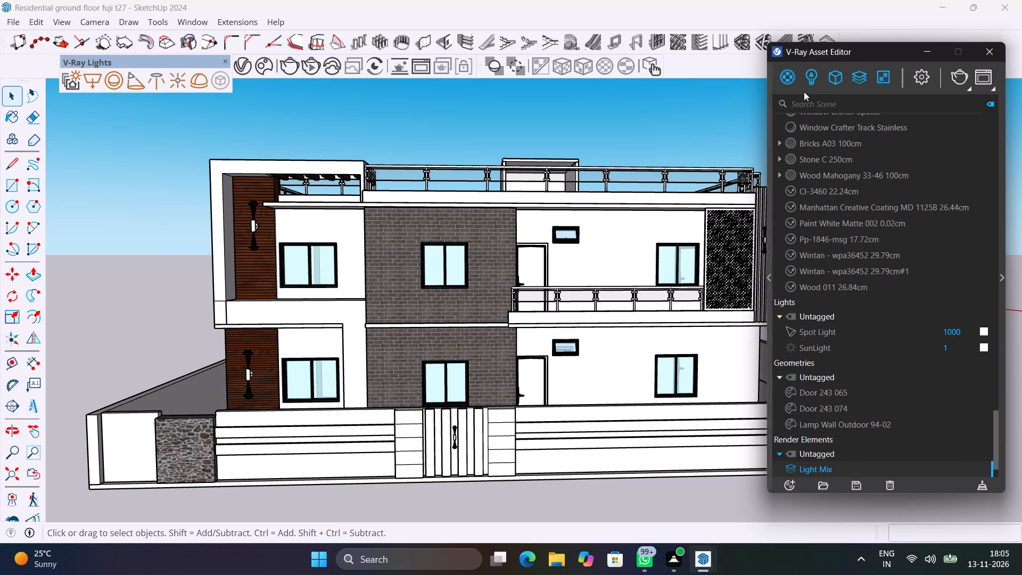
{"action": "left_click", "coordinate": [986, 48]}
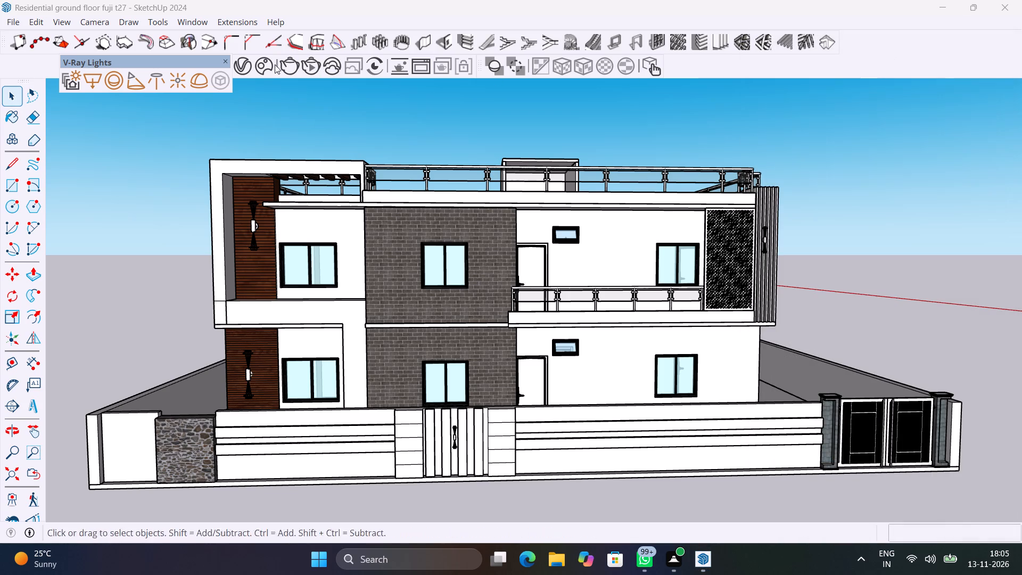
Configure the V-Ray render for High quality and a 3090-pixel image width at the 16:9 widescreen ratio.
{"action": "left_click", "coordinate": [249, 64]}
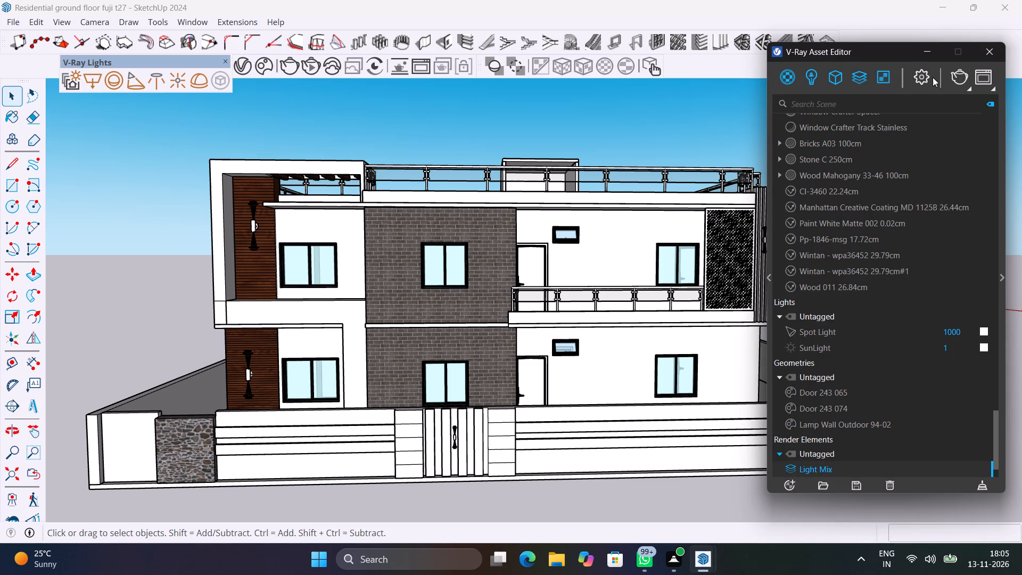
{"action": "left_click", "coordinate": [922, 76]}
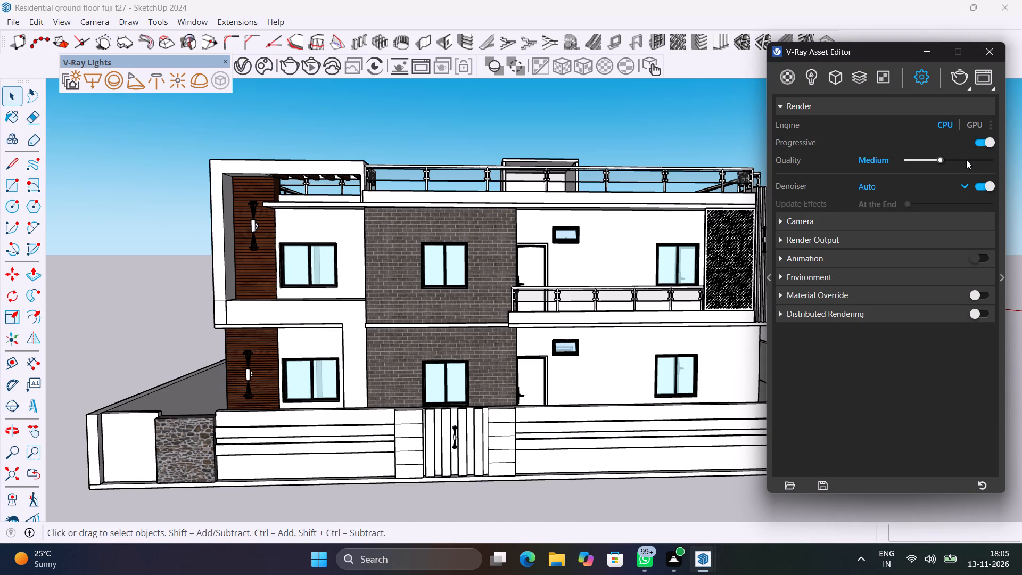
{"action": "left_click", "coordinate": [966, 159]}
{"action": "left_click", "coordinate": [834, 239]}
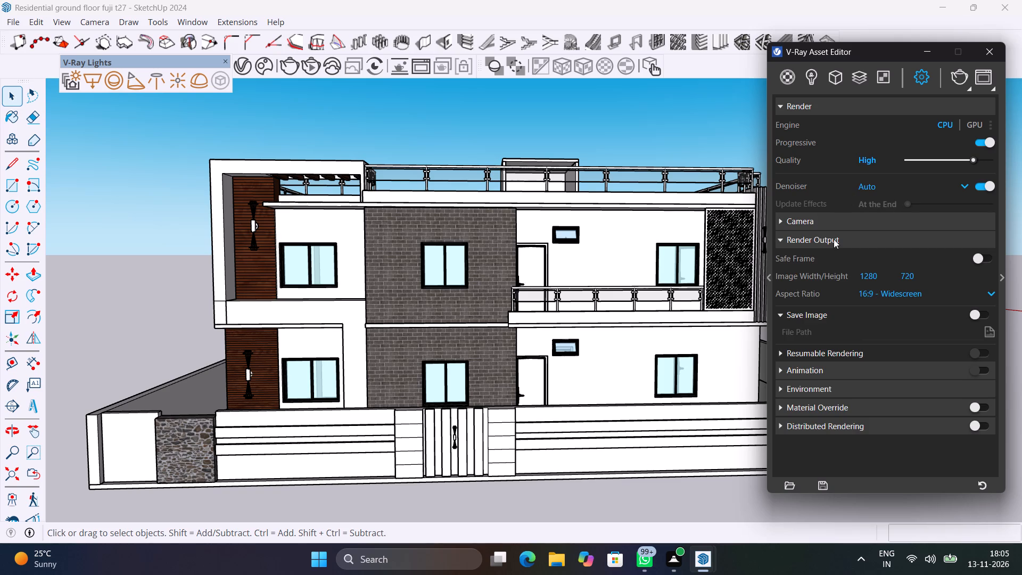
{"action": "left_click_drag", "start_coordinate": [884, 274], "coordinate": [824, 276]}
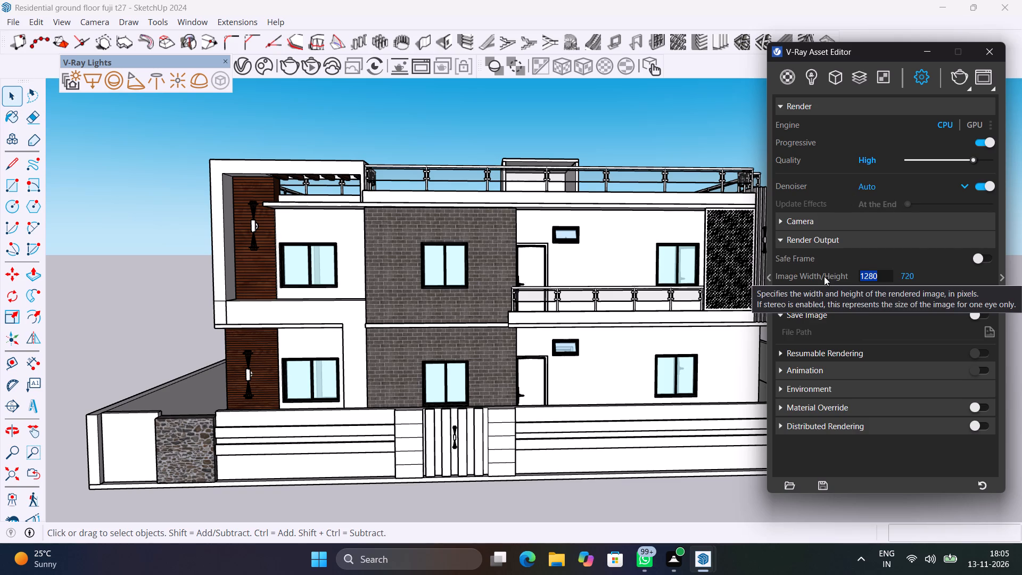
{"action": "type", "text": "3090"}
{"action": "key", "text": "Return"}
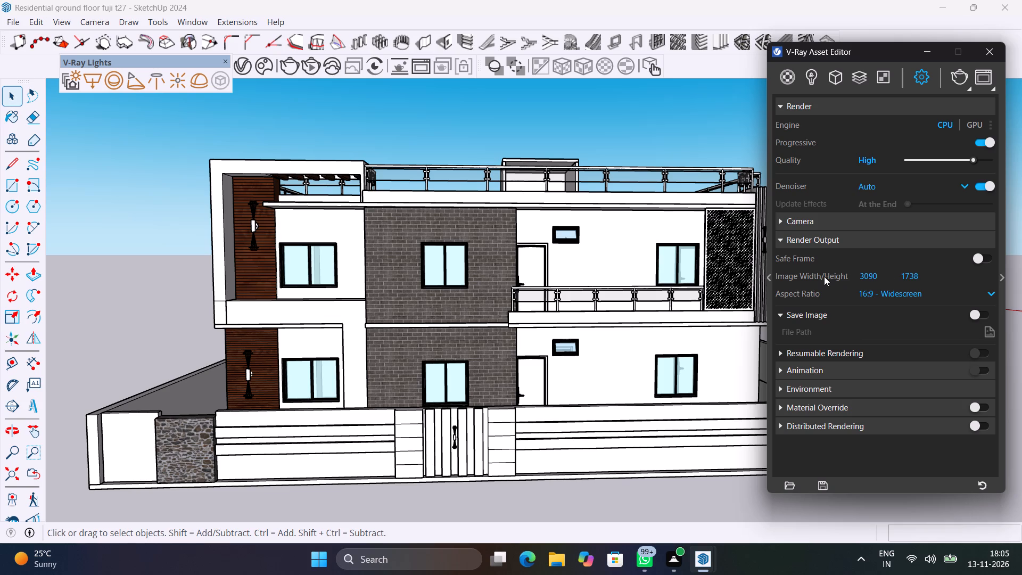
Set the V-Ray camera's exposure value to 13.
{"action": "left_click", "coordinate": [810, 222]}
{"action": "left_click_drag", "start_coordinate": [889, 299], "coordinate": [830, 306]}
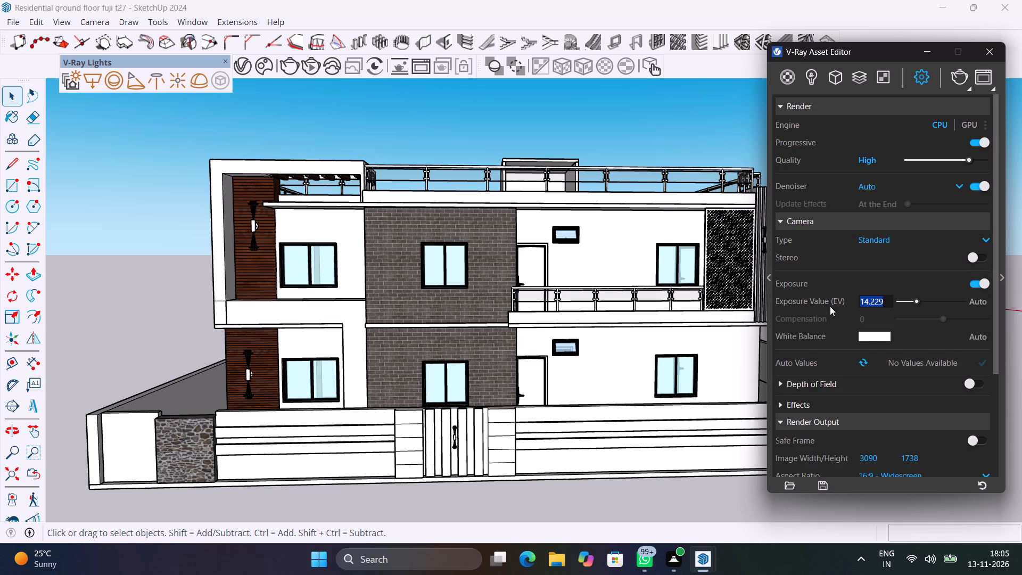
{"action": "type", "text": "13"}
{"action": "key", "text": "Return"}
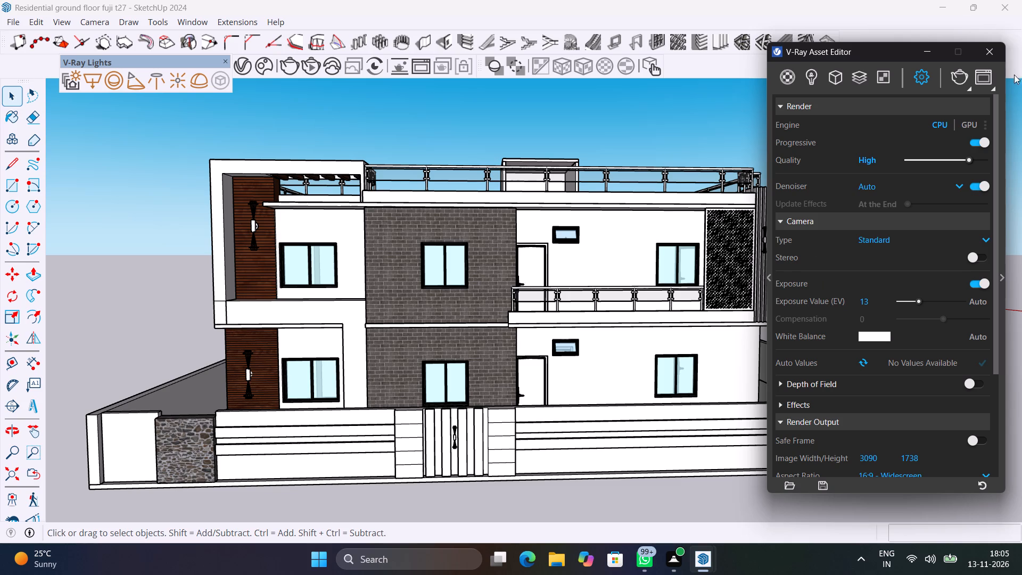
Start the high-quality V-Ray render of the house's front view.
{"action": "left_click", "coordinate": [958, 76]}
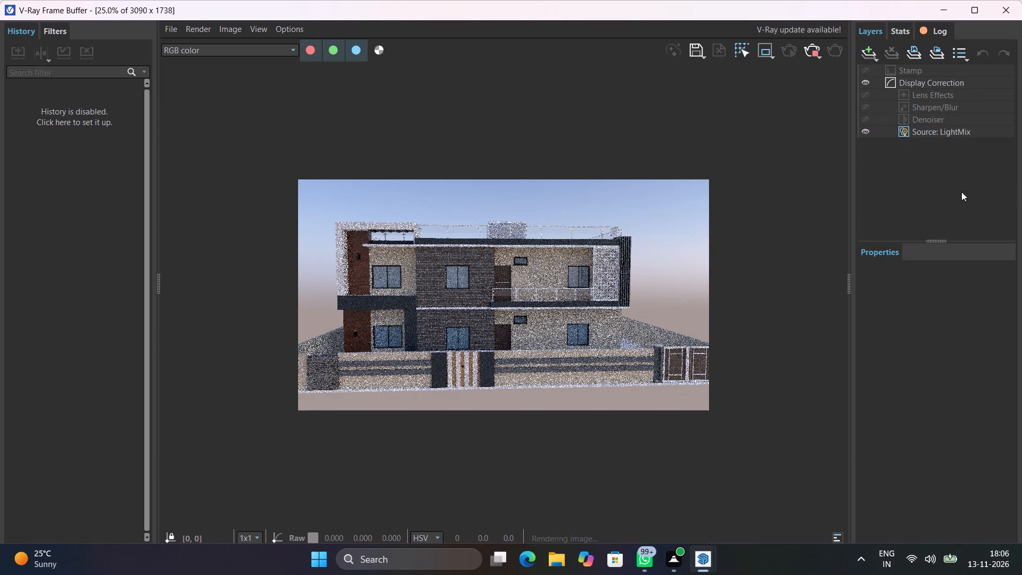
Give the Lamp Wall Outdoor light a warm 3500 K colour temperature in the render's LightMix source.
{"action": "left_click", "coordinate": [938, 129]}
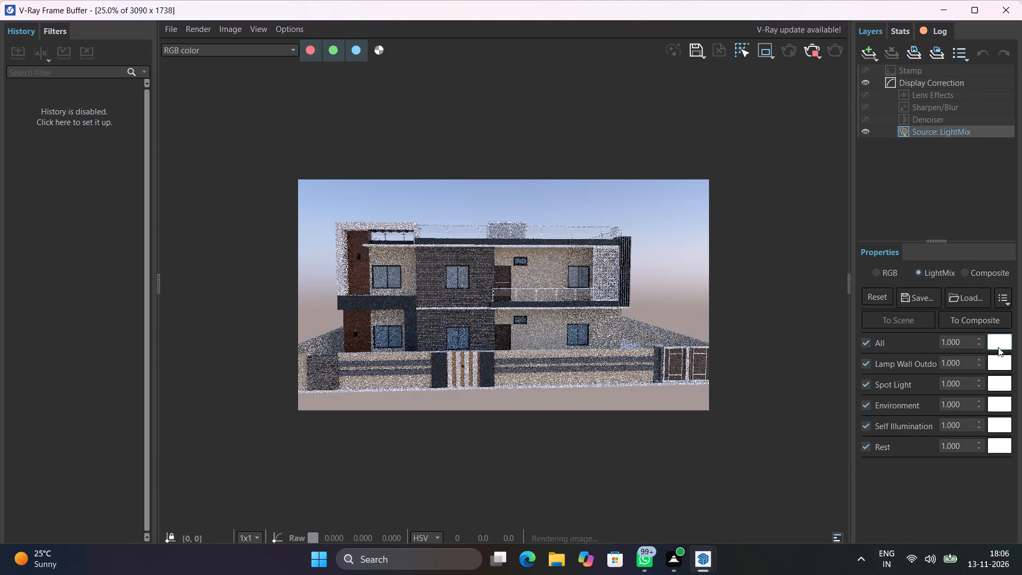
{"action": "left_click", "coordinate": [1001, 363]}
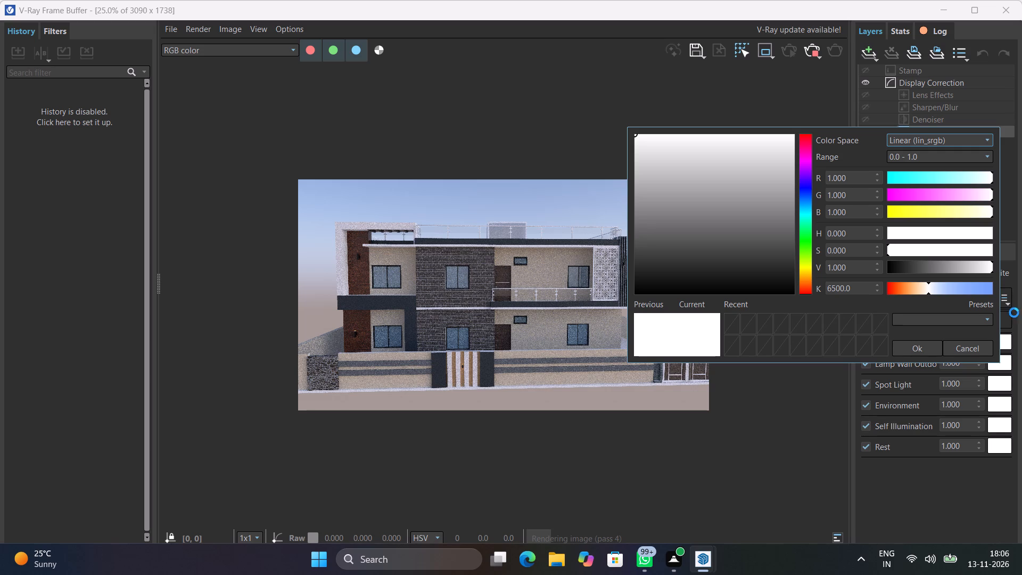
{"action": "left_click_drag", "start_coordinate": [868, 286], "coordinate": [813, 286]}
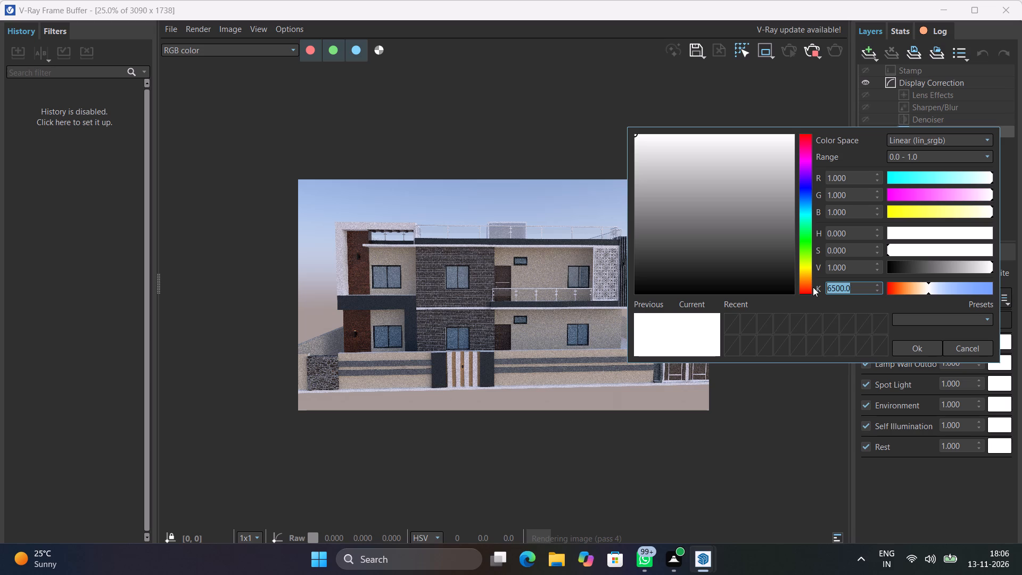
{"action": "type", "text": "3500"}
{"action": "key", "text": "Return"}
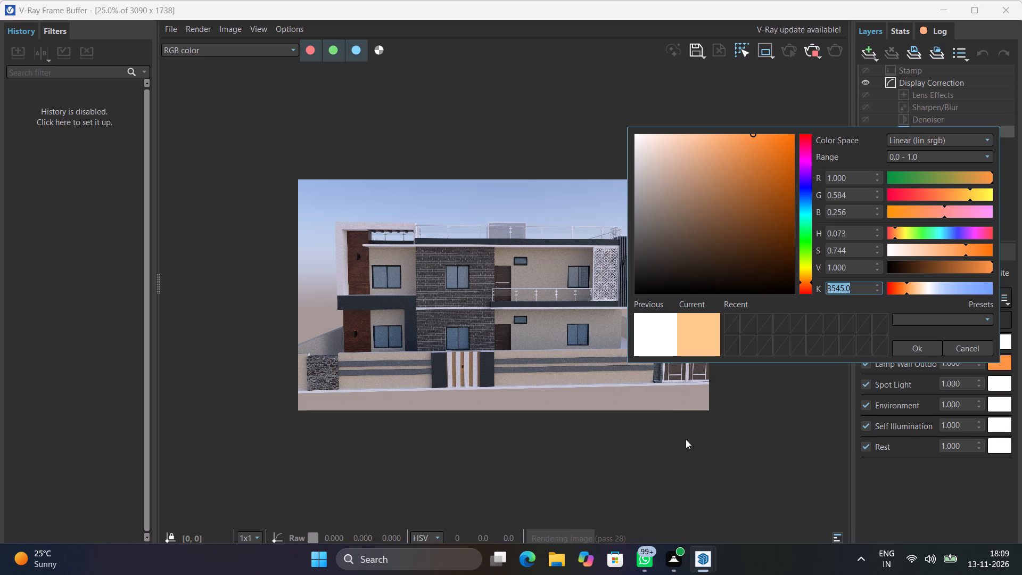
{"action": "left_click", "coordinate": [696, 465]}
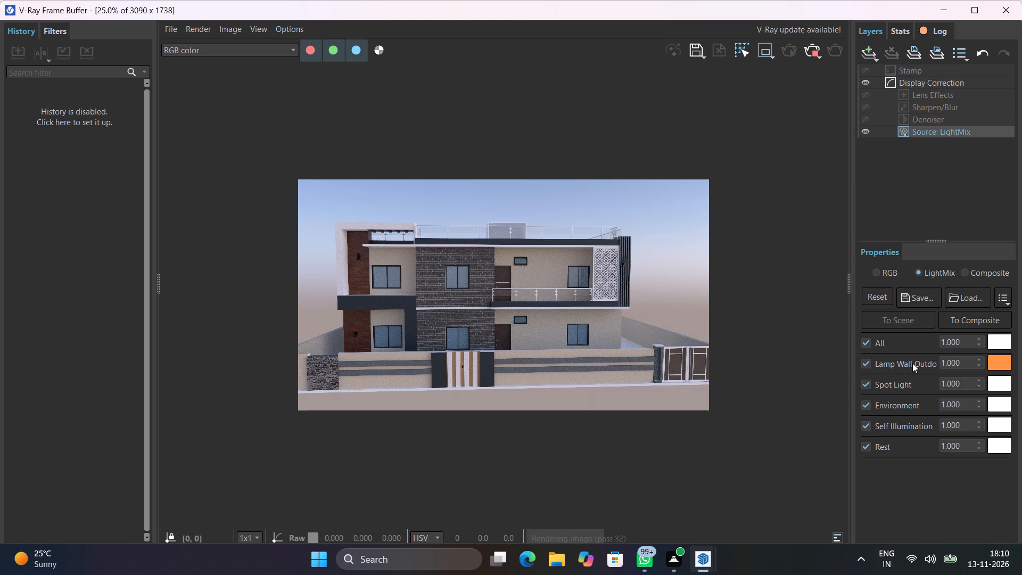
Raise the Lamp Wall Outdoor light's LightMix intensity, trying 30, 80 and 90 before setting 99.
{"action": "left_click_drag", "start_coordinate": [971, 362], "coordinate": [918, 365]}
{"action": "type", "text": "30"}
{"action": "key", "text": "Return"}
{"action": "key", "text": "Return"}
{"action": "key", "text": "Return"}
{"action": "key", "text": "Return"}
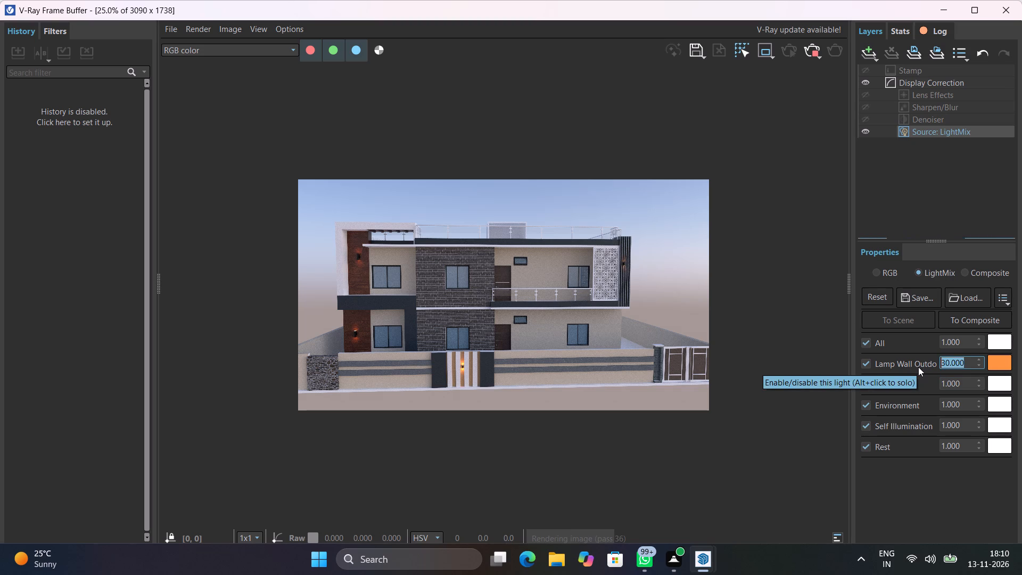
{"action": "type", "text": "80"}
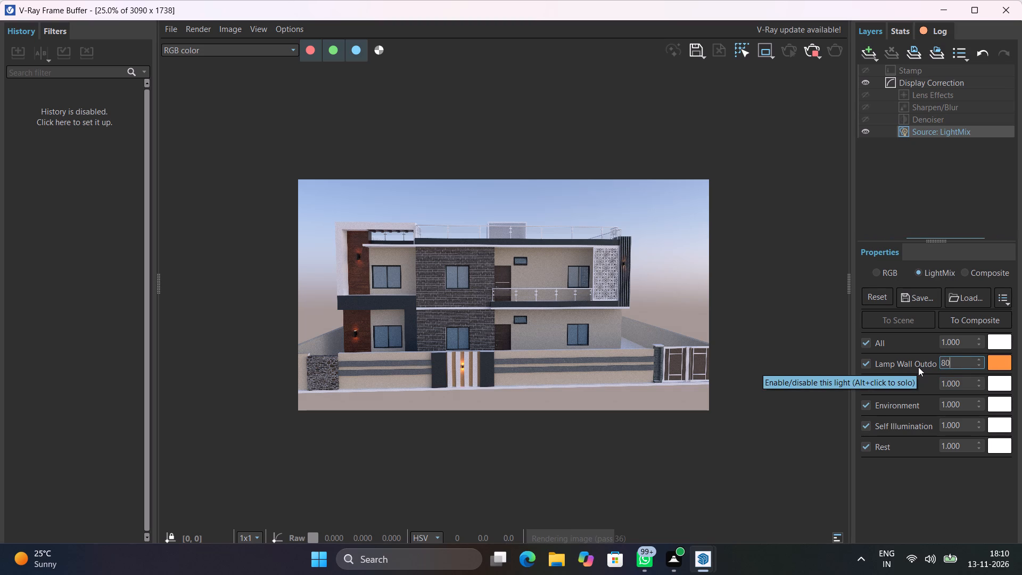
{"action": "key", "text": "Return"}
{"action": "key", "text": "Return"}
{"action": "key", "text": "Return"}
{"action": "key", "text": "Return"}
{"action": "key", "text": "Return"}
{"action": "key", "text": "Return"}
{"action": "key", "text": "Return"}
{"action": "key", "text": "Return"}
{"action": "key", "text": "Return"}
{"action": "key", "text": "Return"}
{"action": "key", "text": "Return"}
{"action": "key", "text": "Return"}
{"action": "key", "text": "Return"}
{"action": "key", "text": "Return"}
{"action": "key", "text": "Return"}
{"action": "type", "text": "90"}
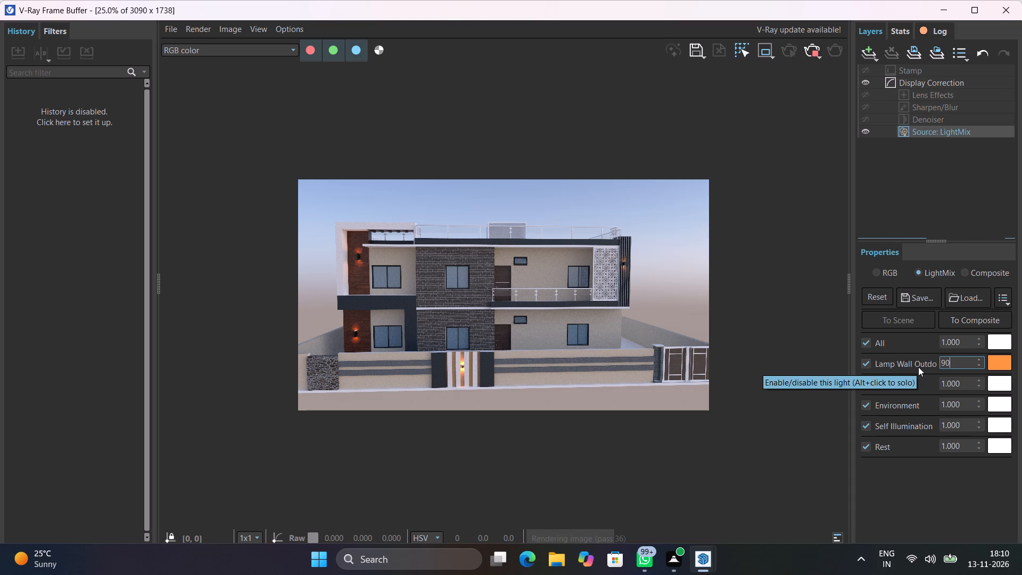
{"action": "key", "text": "Return"}
{"action": "key", "text": "Return"}
{"action": "key", "text": "Return"}
{"action": "key", "text": "Return"}
{"action": "key", "text": "Return"}
{"action": "key", "text": "Return"}
{"action": "key", "text": "Return"}
{"action": "key", "text": "Return"}
{"action": "key", "text": "Return"}
{"action": "key", "text": "Return"}
{"action": "key", "text": "Return"}
{"action": "key", "text": "Return"}
{"action": "key", "text": "Return"}
{"action": "key", "text": "Return"}
{"action": "key", "text": "Return"}
{"action": "key", "text": "Return"}
{"action": "key", "text": "Return"}
{"action": "key", "text": "Return"}
{"action": "key", "text": "Return"}
{"action": "key", "text": "Return"}
{"action": "type", "text": "99"}
{"action": "key", "text": "Return"}
{"action": "key", "text": "Return"}
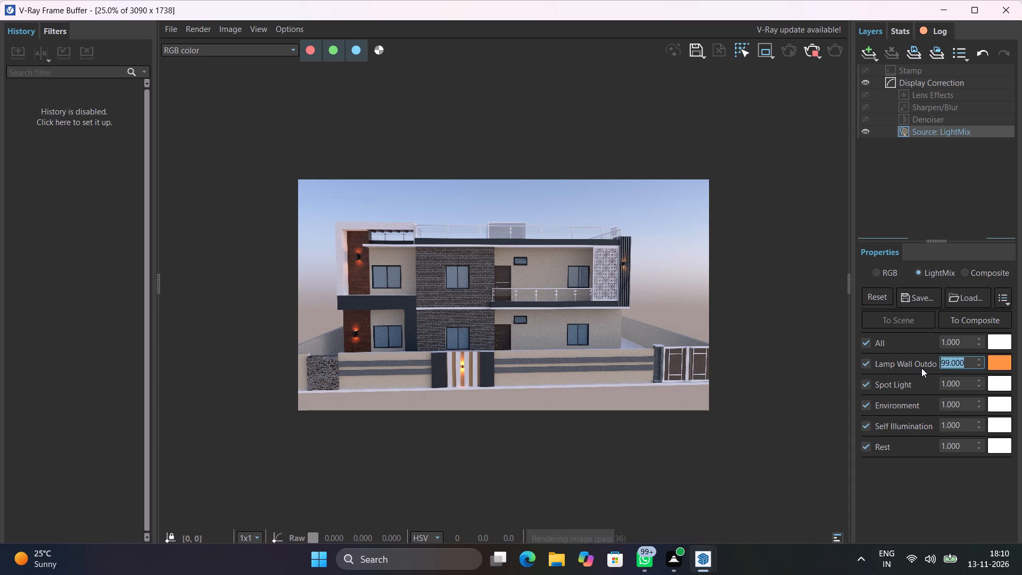
Give the Spot Light a warm 3500 K colour temperature in the render's LightMix source.
{"action": "left_click", "coordinate": [998, 386]}
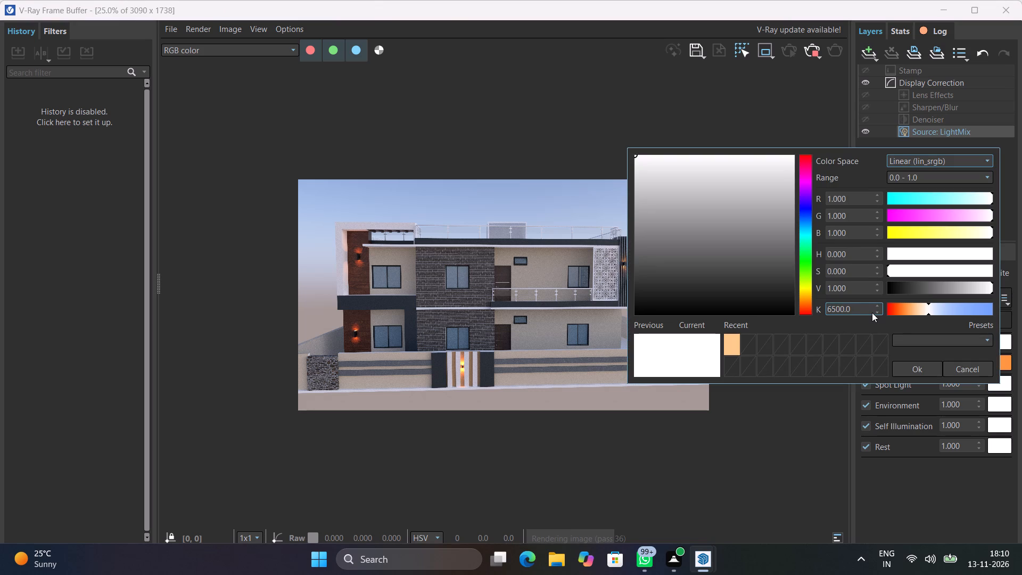
{"action": "left_click_drag", "start_coordinate": [864, 308], "coordinate": [789, 311]}
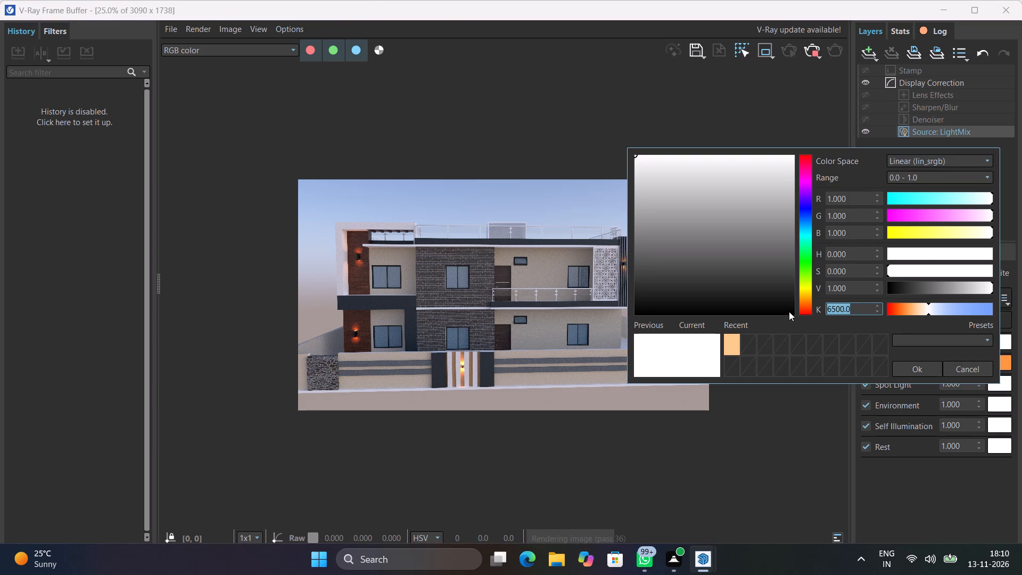
{"action": "type", "text": "3500"}
{"action": "key", "text": "Return"}
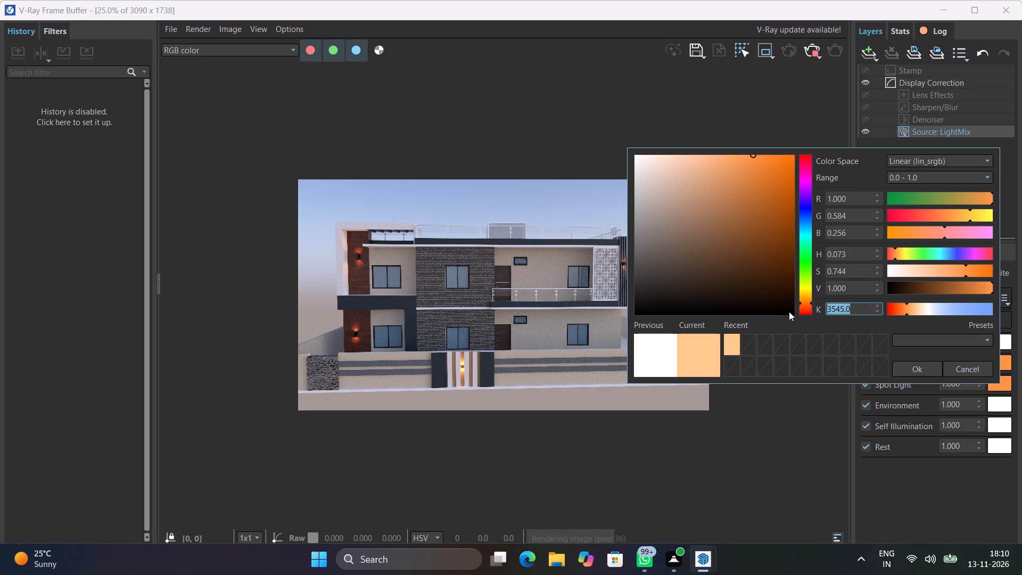
{"action": "left_click", "coordinate": [919, 367]}
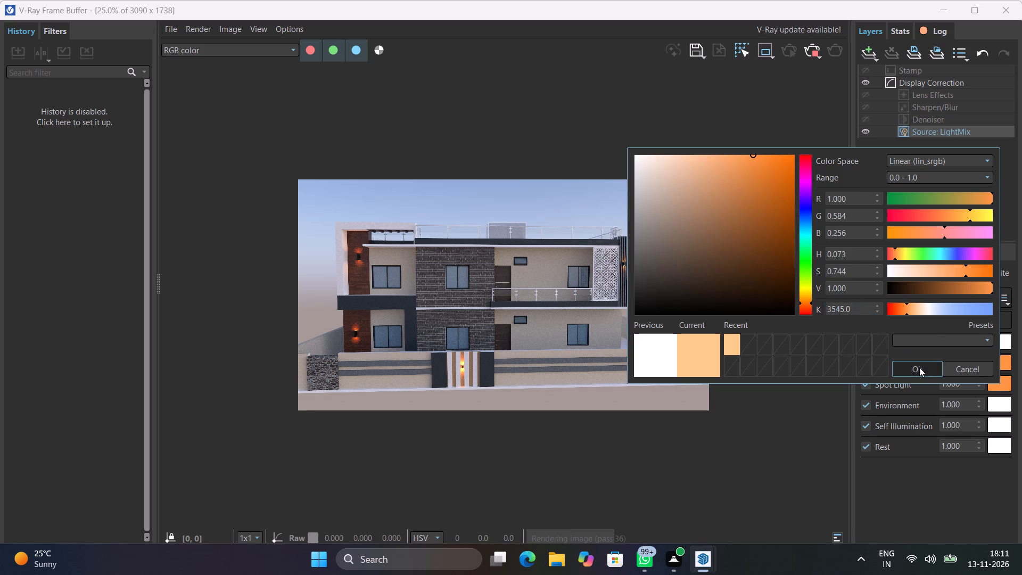
Raise the Spot Light's LightMix intensity, trying 50 before setting 90.
{"action": "left_click_drag", "start_coordinate": [969, 384], "coordinate": [925, 389]}
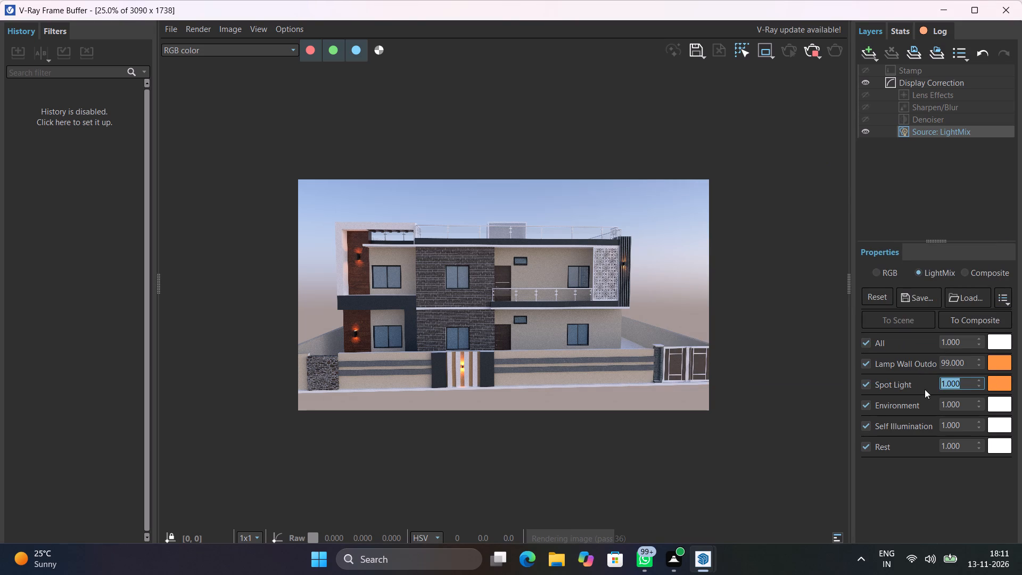
{"action": "type", "text": "50"}
{"action": "key", "text": "Return"}
{"action": "type", "text": "90"}
{"action": "key", "text": "Return"}
{"action": "key", "text": "Return"}
{"action": "key", "text": "Return"}
{"action": "key", "text": "Return"}
{"action": "key", "text": "Return"}
{"action": "key", "text": "Return"}
{"action": "key", "text": "Return"}
{"action": "key", "text": "Return"}
{"action": "key", "text": "Return"}
{"action": "key", "text": "Return"}
{"action": "key", "text": "Return"}
{"action": "key", "text": "Return"}
{"action": "key", "text": "Return"}
{"action": "key", "text": "Return"}
{"action": "key", "text": "Return"}
{"action": "key", "text": "Return"}
{"action": "key", "text": "Return"}
{"action": "key", "text": "Return"}
{"action": "key", "text": "Return"}
{"action": "key", "text": "Return"}
Check the lamp glow on the facade, stop the running render, and close the frame buffer and V-Ray Asset Editor.
{"action": "scroll", "coordinate": [460, 325], "scroll_direction": "up", "scroll_amount": 1}
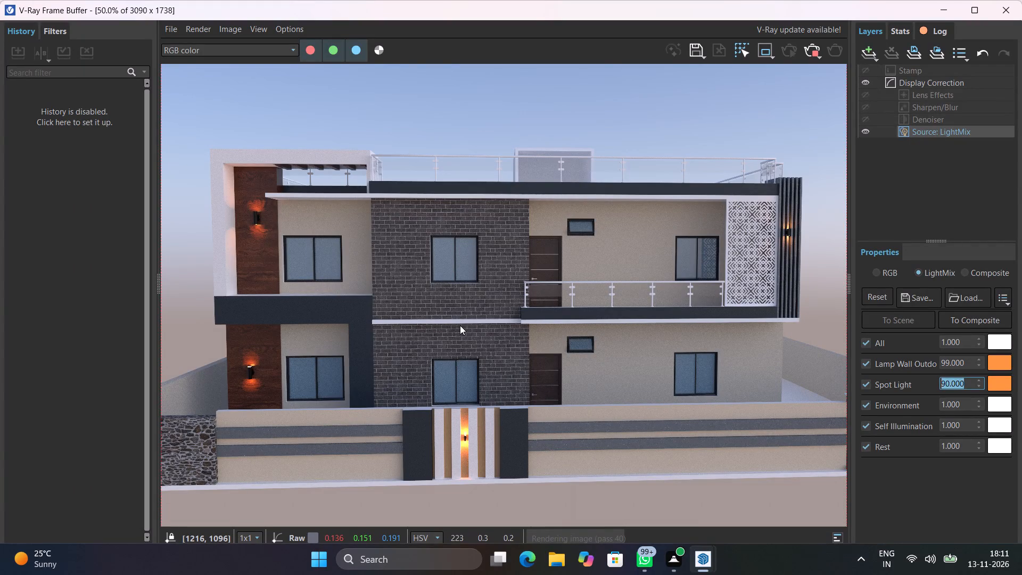
{"action": "scroll", "coordinate": [460, 325], "scroll_direction": "down", "scroll_amount": 1}
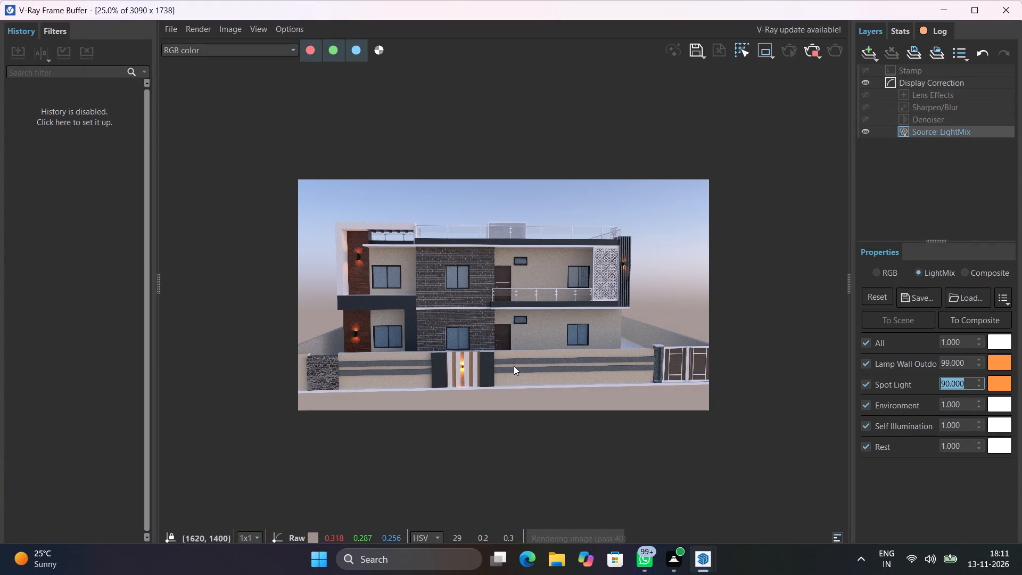
{"action": "scroll", "coordinate": [514, 366], "scroll_direction": "up", "scroll_amount": 1}
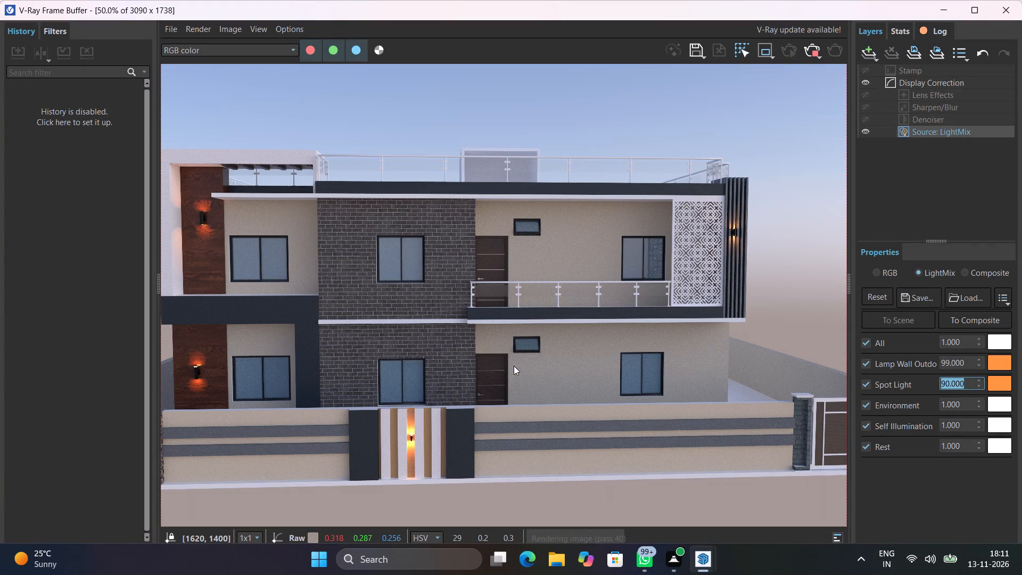
{"action": "scroll", "coordinate": [514, 366], "scroll_direction": "down", "scroll_amount": 1}
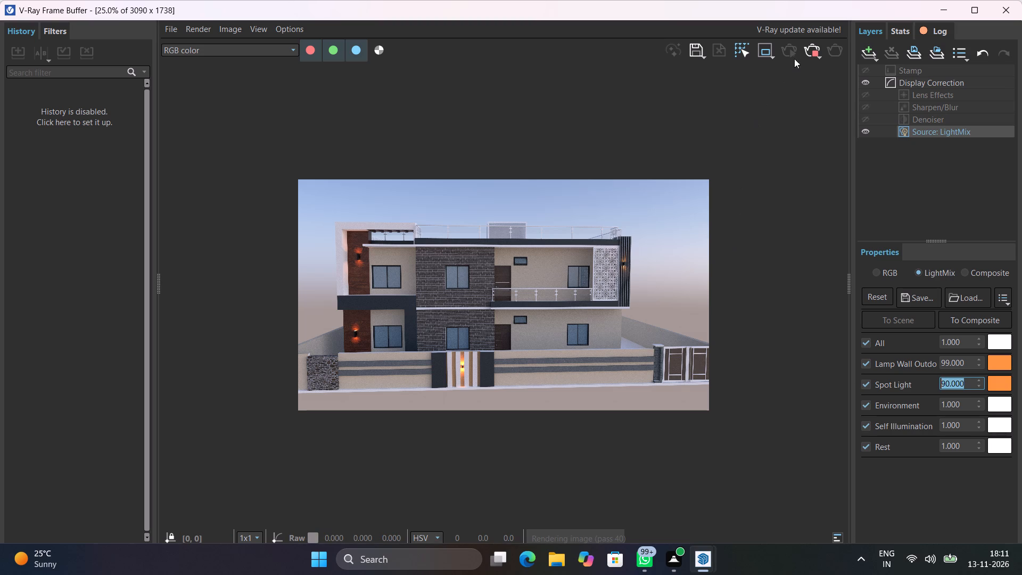
{"action": "left_click", "coordinate": [811, 47]}
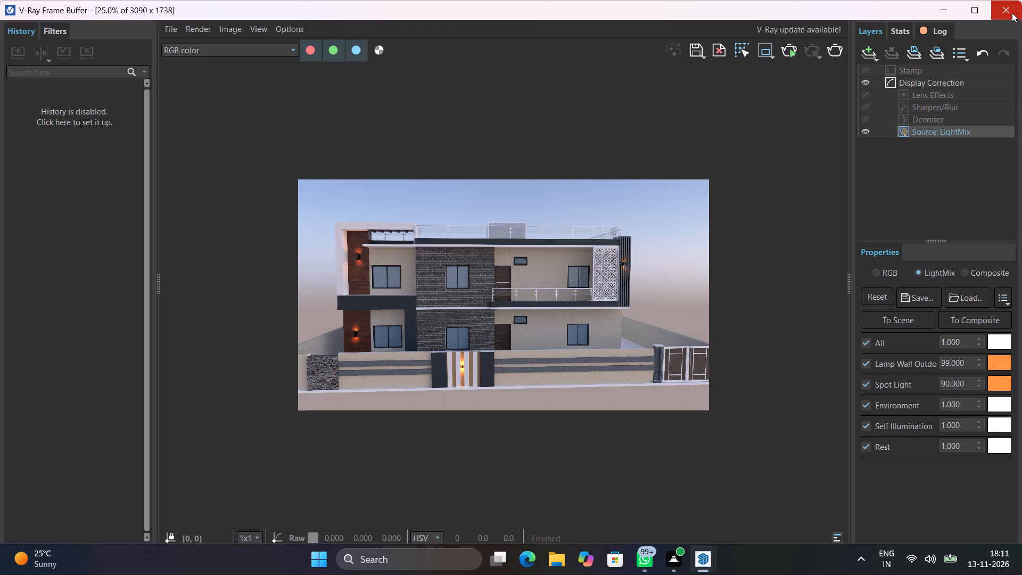
{"action": "left_click", "coordinate": [1012, 13]}
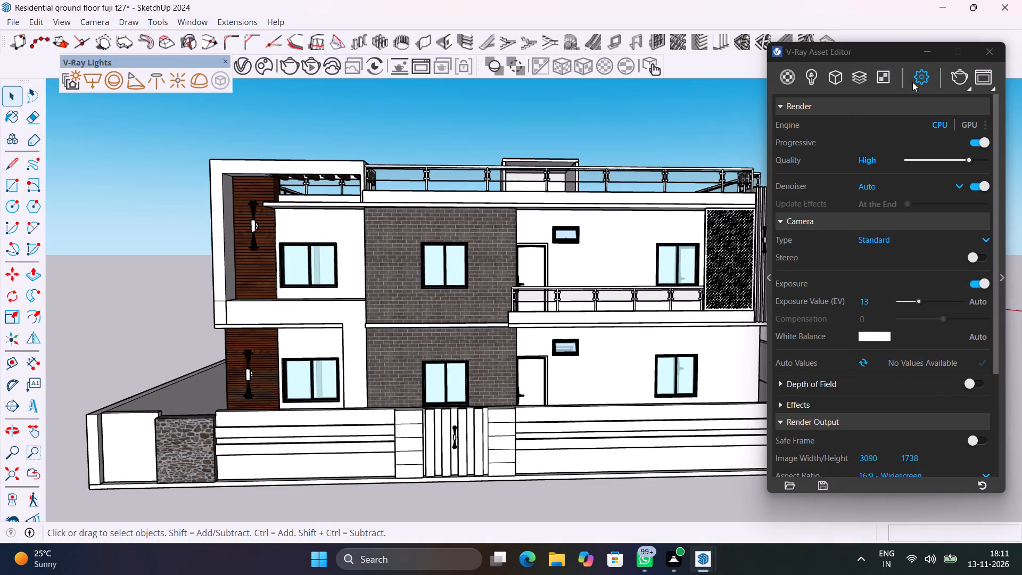
{"action": "left_click", "coordinate": [997, 51]}
Examine the house model's front elevation and the wall lamp on the upper-floor wood cladding.
{"action": "scroll", "coordinate": [551, 233], "scroll_direction": "up", "scroll_amount": 4}
{"action": "middle_click_drag", "start_coordinate": [608, 275], "coordinate": [584, 194]}
{"action": "scroll", "coordinate": [604, 270], "scroll_direction": "up", "scroll_amount": 1}
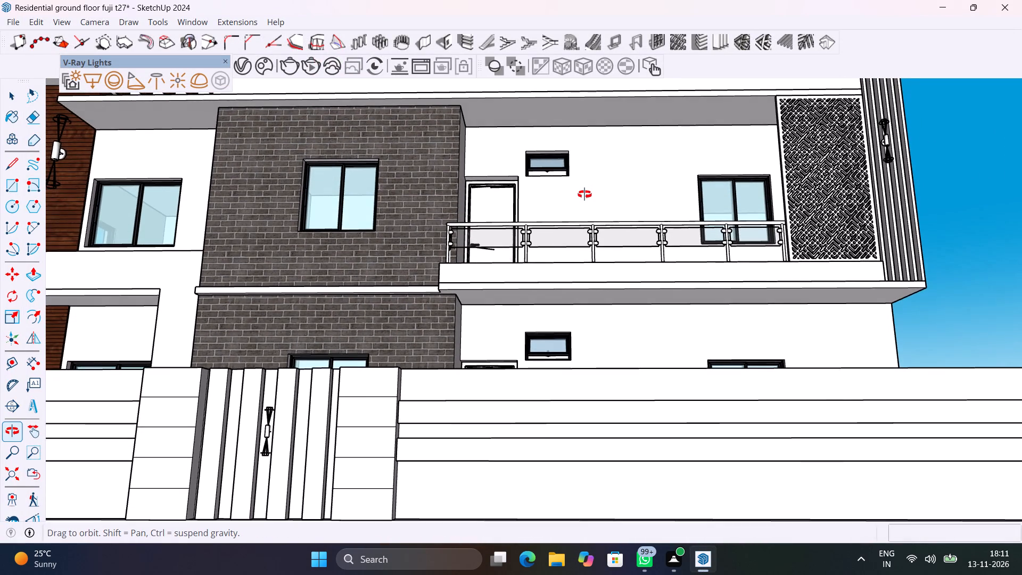
{"action": "middle_click_drag", "start_coordinate": [584, 194], "coordinate": [590, 217]}
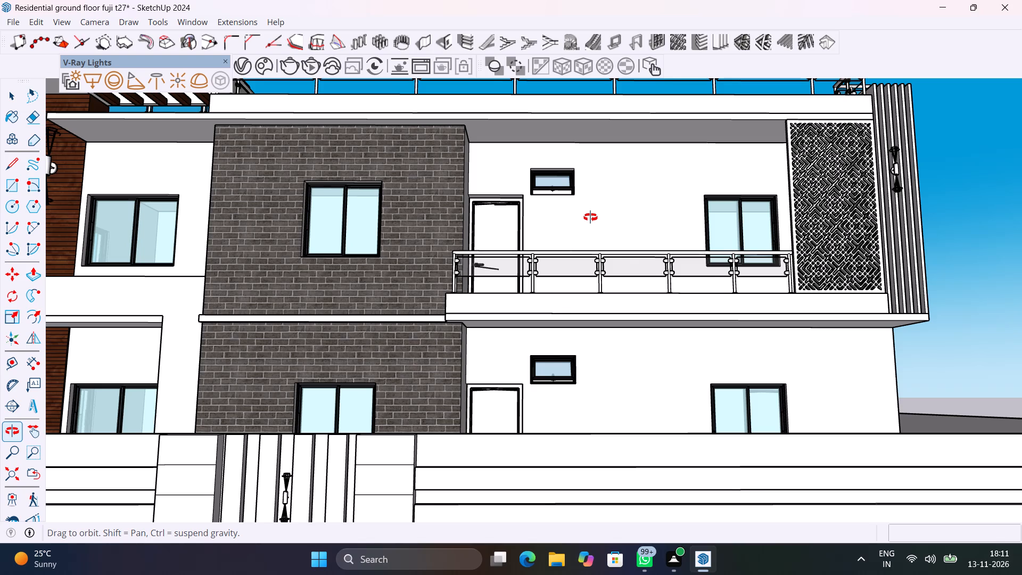
{"action": "middle_click_drag", "start_coordinate": [590, 217], "coordinate": [591, 219]}
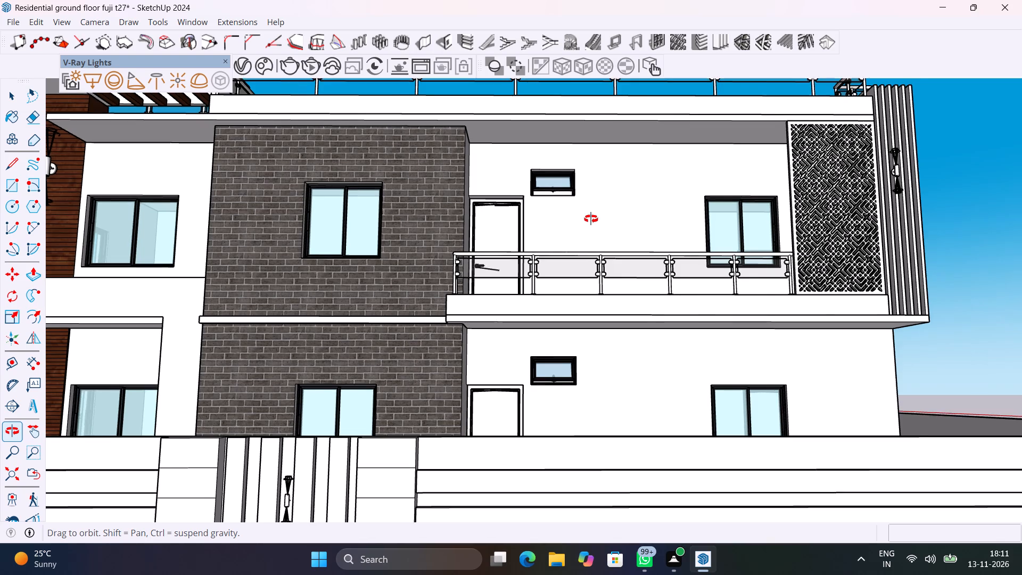
{"action": "middle_click_drag", "start_coordinate": [591, 219], "coordinate": [596, 237]}
{"action": "scroll", "coordinate": [596, 237], "scroll_direction": "down", "scroll_amount": 5}
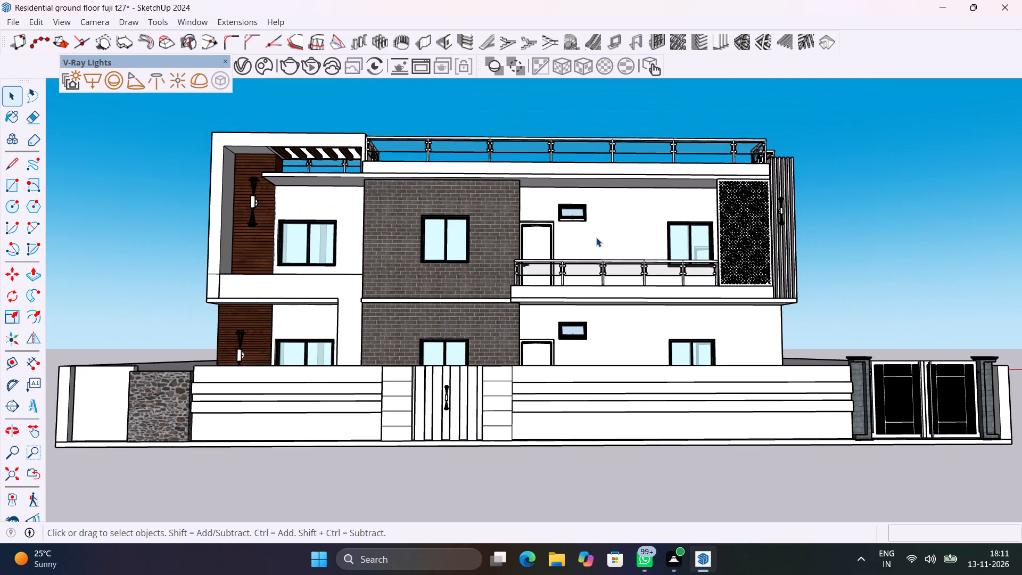
{"action": "middle_click_drag", "start_coordinate": [390, 251], "coordinate": [601, 251]}
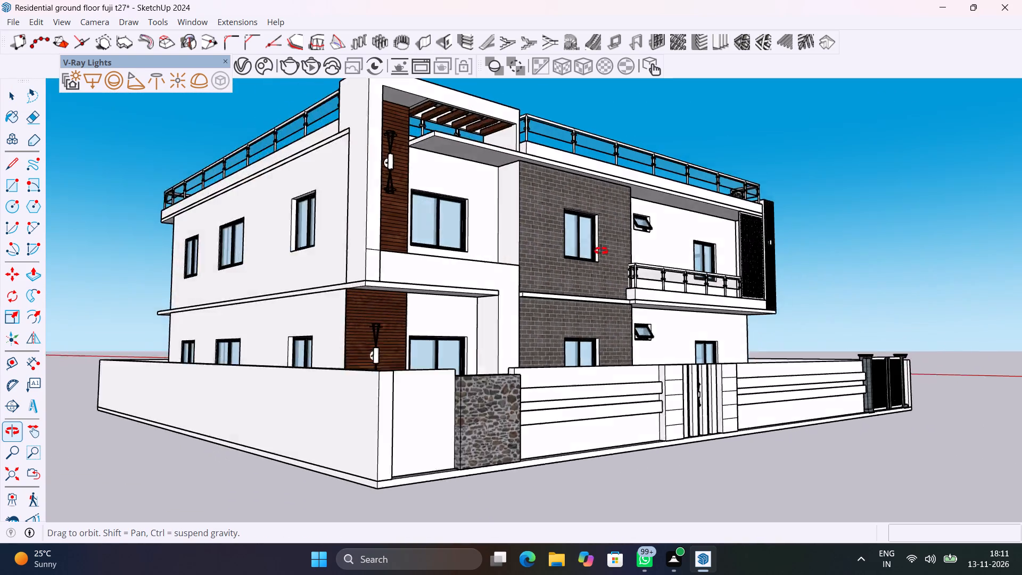
{"action": "middle_click_drag", "start_coordinate": [601, 251], "coordinate": [449, 322]}
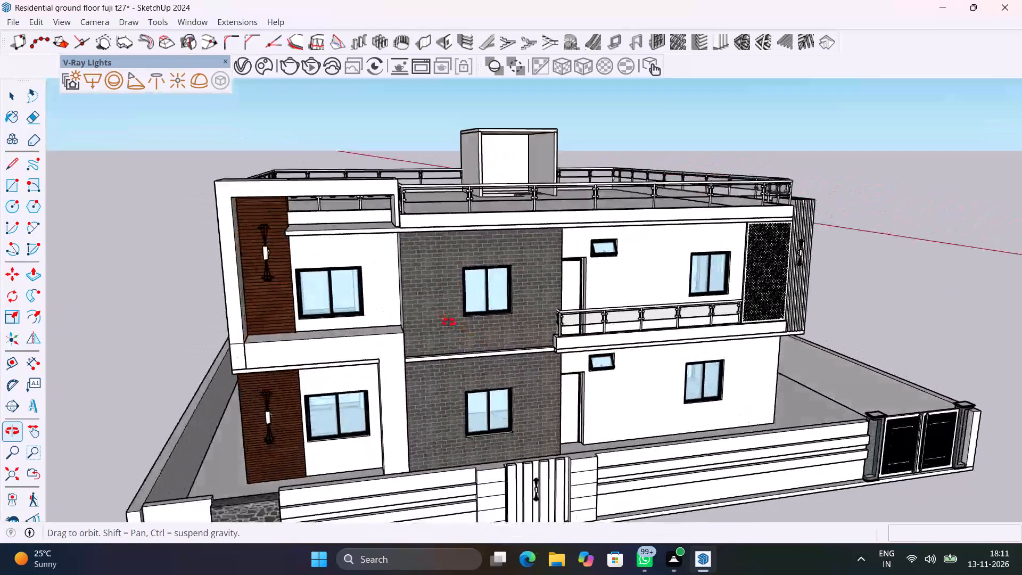
{"action": "middle_click_drag", "start_coordinate": [449, 322], "coordinate": [377, 275]}
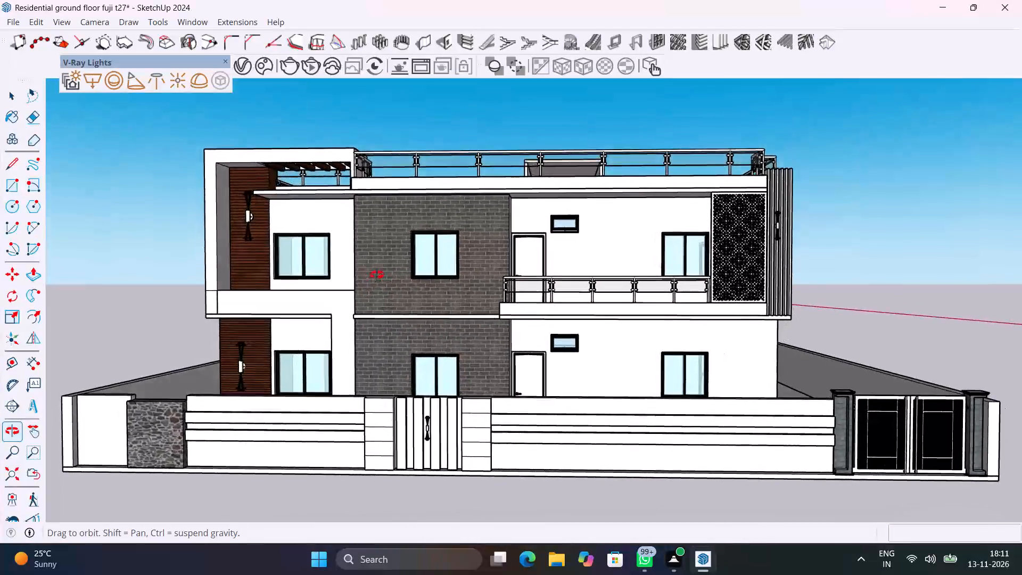
{"action": "middle_click_drag", "start_coordinate": [377, 275], "coordinate": [454, 284]}
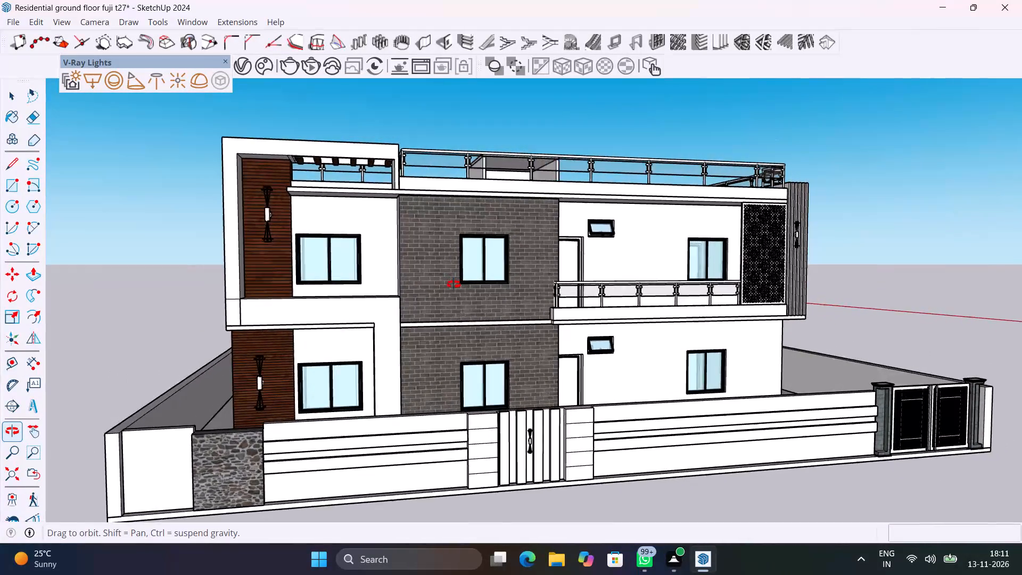
{"action": "middle_click_drag", "start_coordinate": [454, 284], "coordinate": [401, 291]}
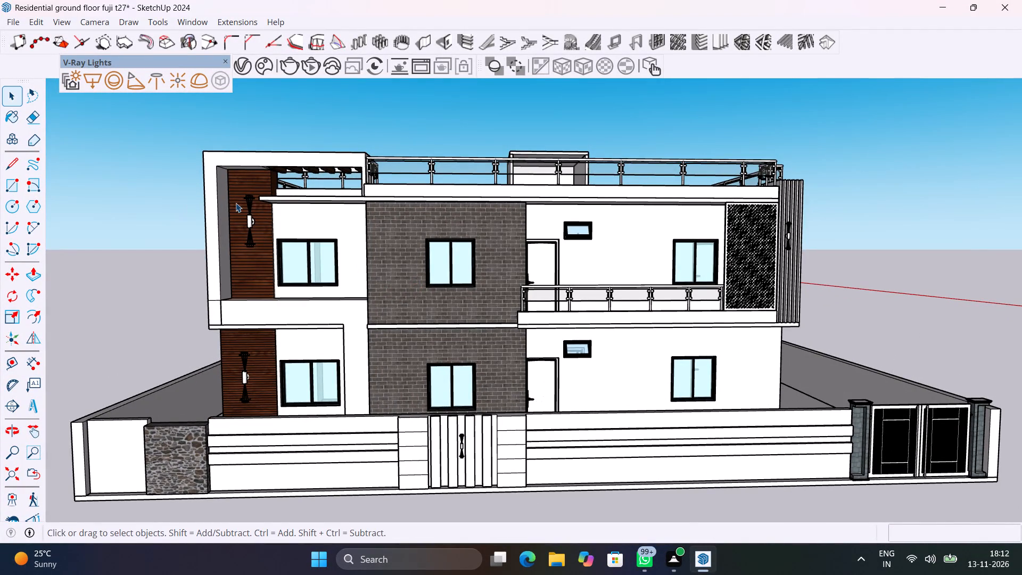
{"action": "scroll", "coordinate": [236, 203], "scroll_direction": "up", "scroll_amount": 19}
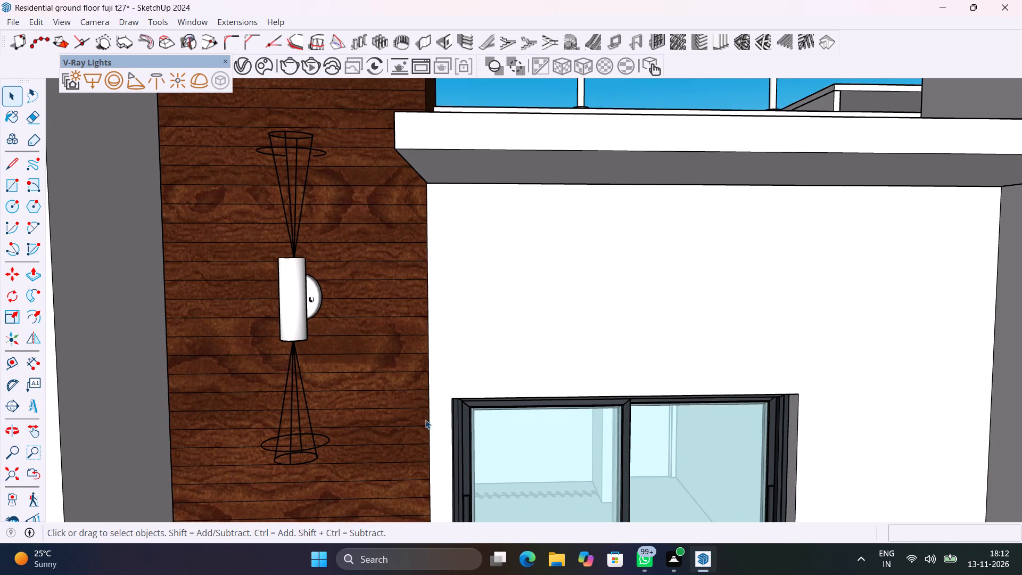
{"action": "middle_click_drag", "start_coordinate": [314, 310], "coordinate": [455, 416]}
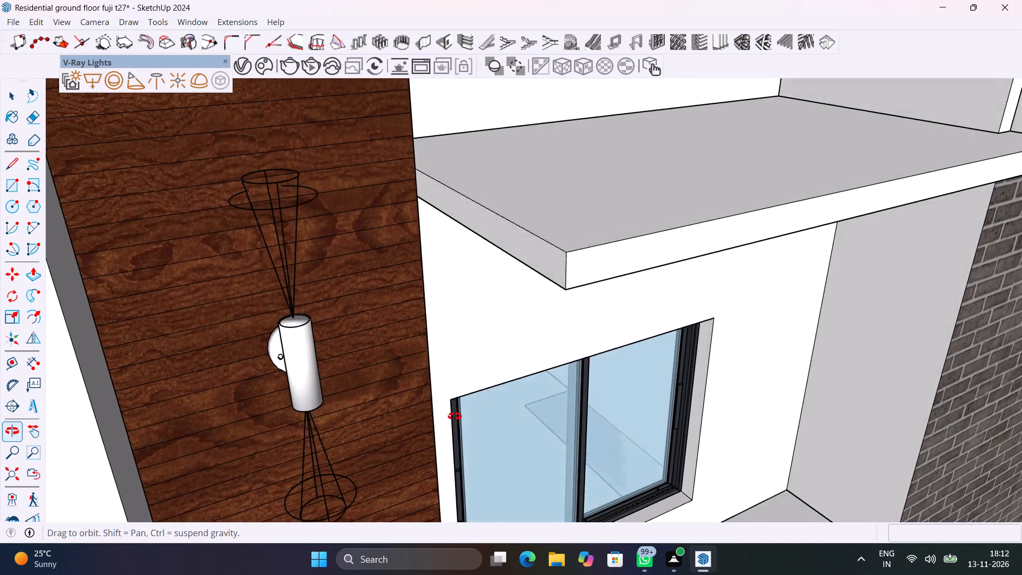
{"action": "middle_click_drag", "start_coordinate": [455, 416], "coordinate": [468, 429]}
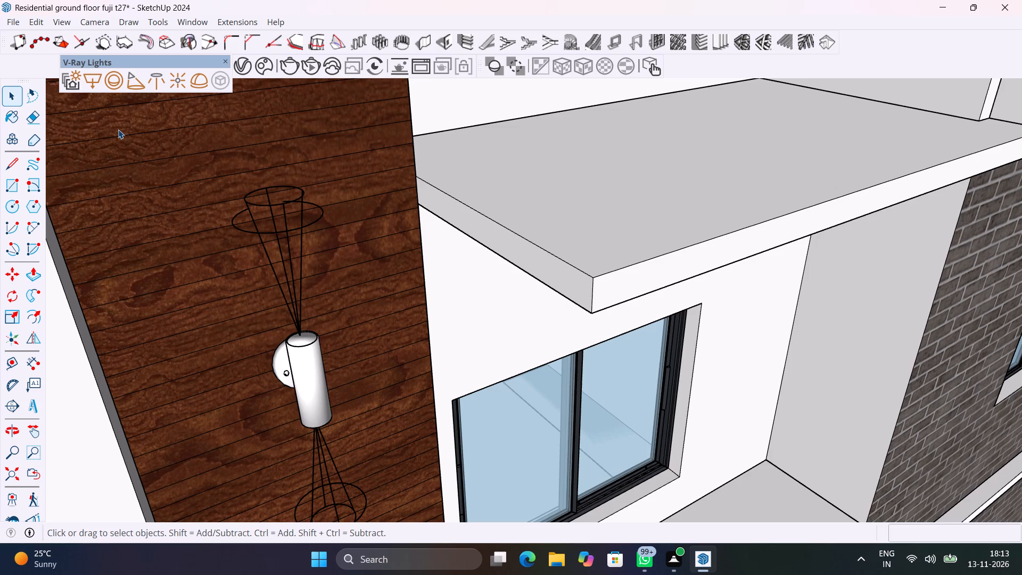
Examine the whole house from above, including the roof terrace and the open-fronted rooftop stair room.
{"action": "scroll", "coordinate": [306, 153], "scroll_direction": "down", "scroll_amount": 9}
{"action": "middle_click_drag", "start_coordinate": [345, 208], "coordinate": [293, 157]}
{"action": "scroll", "coordinate": [293, 157], "scroll_direction": "down", "scroll_amount": 9}
{"action": "scroll", "coordinate": [336, 161], "scroll_direction": "down", "scroll_amount": 5}
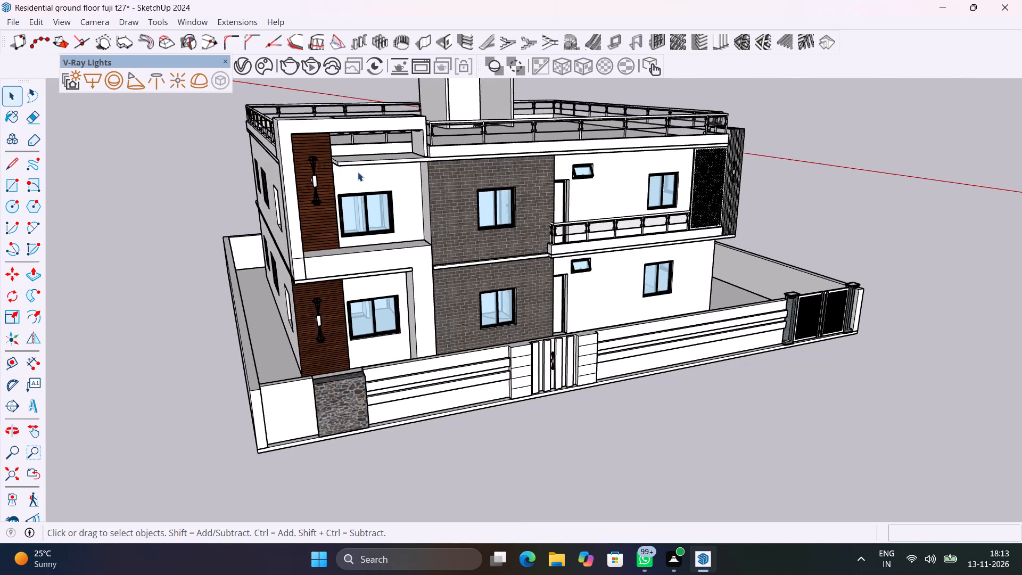
{"action": "middle_click_drag", "start_coordinate": [342, 167], "coordinate": [240, 294]}
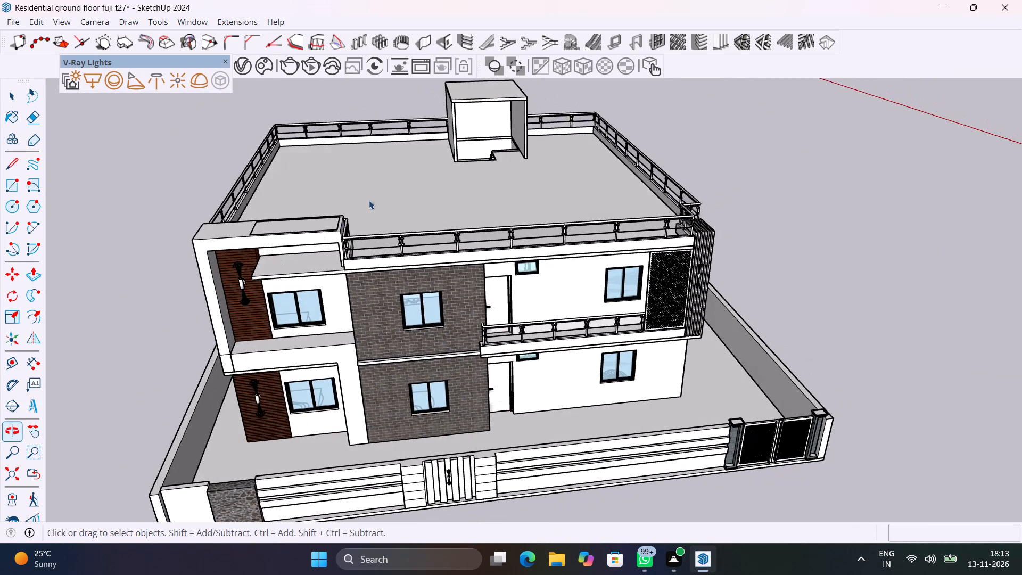
{"action": "middle_click_drag", "start_coordinate": [462, 132], "coordinate": [464, 292], "text": "shift"}
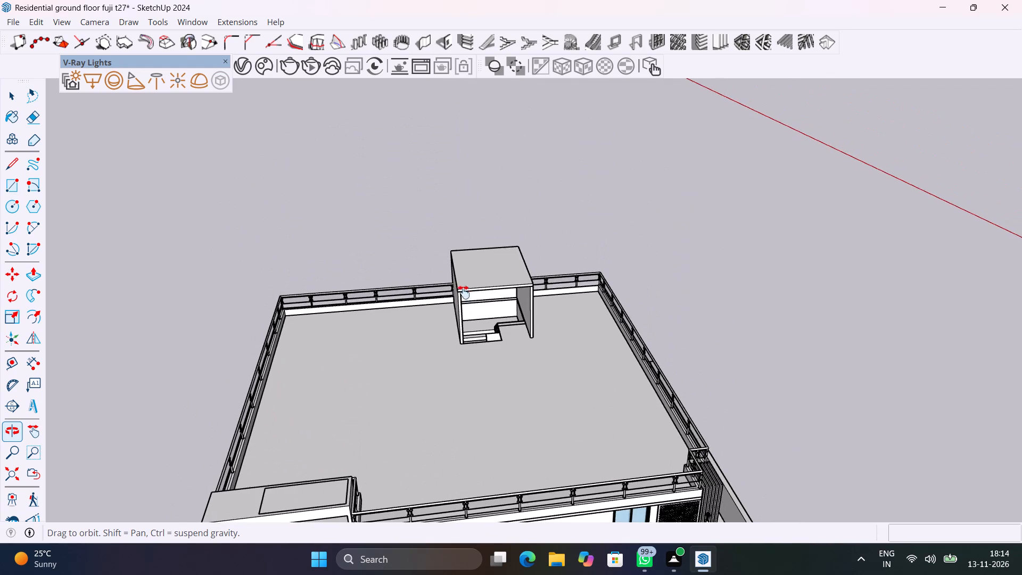
{"action": "middle_click_drag", "start_coordinate": [464, 292], "coordinate": [458, 287], "text": "shift"}
{"action": "scroll", "coordinate": [493, 273], "scroll_direction": "up", "scroll_amount": 11}
{"action": "middle_click_drag", "start_coordinate": [543, 273], "coordinate": [414, 223]}
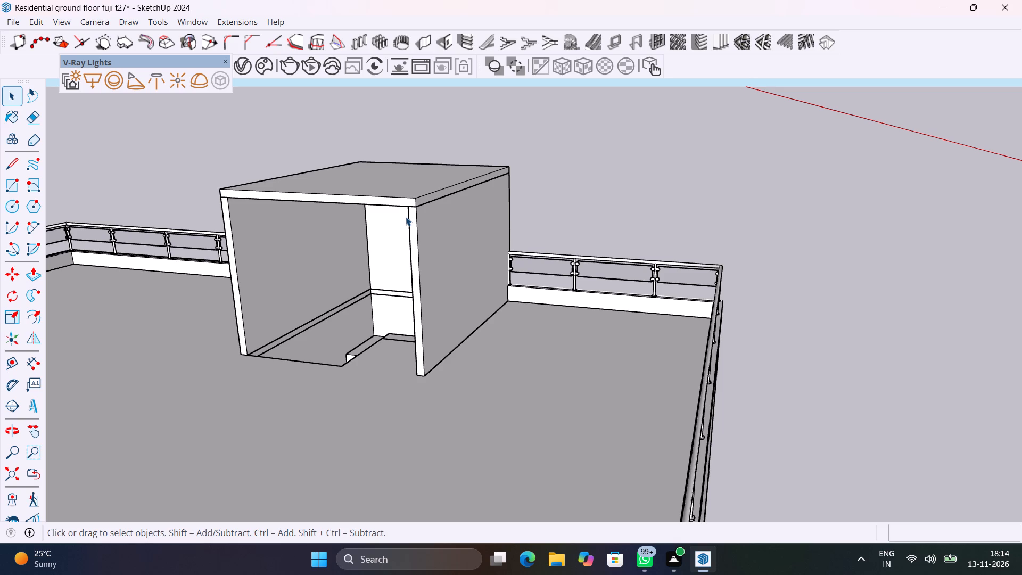
{"action": "scroll", "coordinate": [406, 217], "scroll_direction": "up", "scroll_amount": 1}
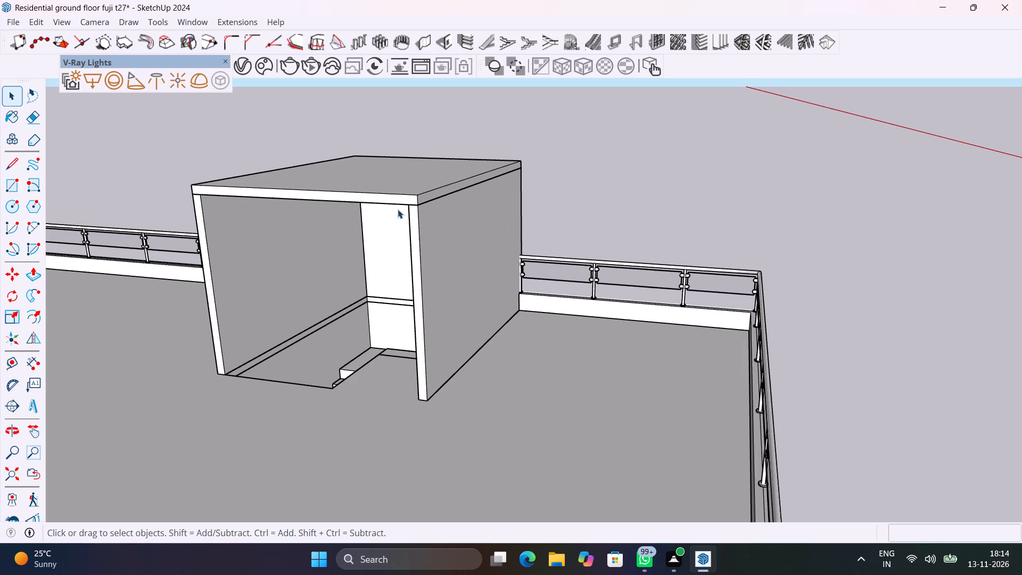
Import the downloaded Tiles L02 200cm material from the Chaos Cosmos library into the model.
{"action": "left_click", "coordinate": [265, 64]}
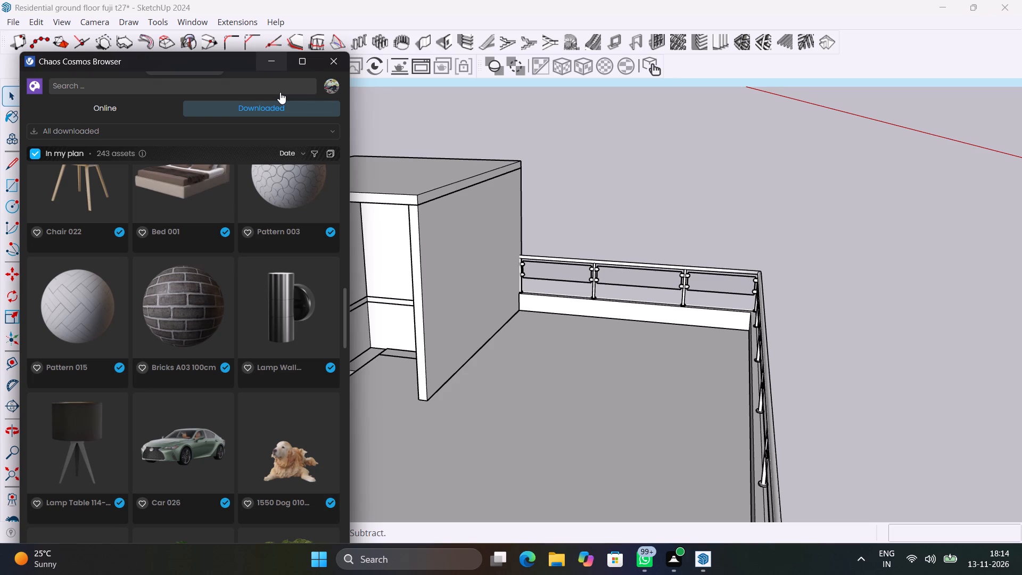
{"action": "scroll", "coordinate": [155, 247], "scroll_direction": "down", "scroll_amount": 5}
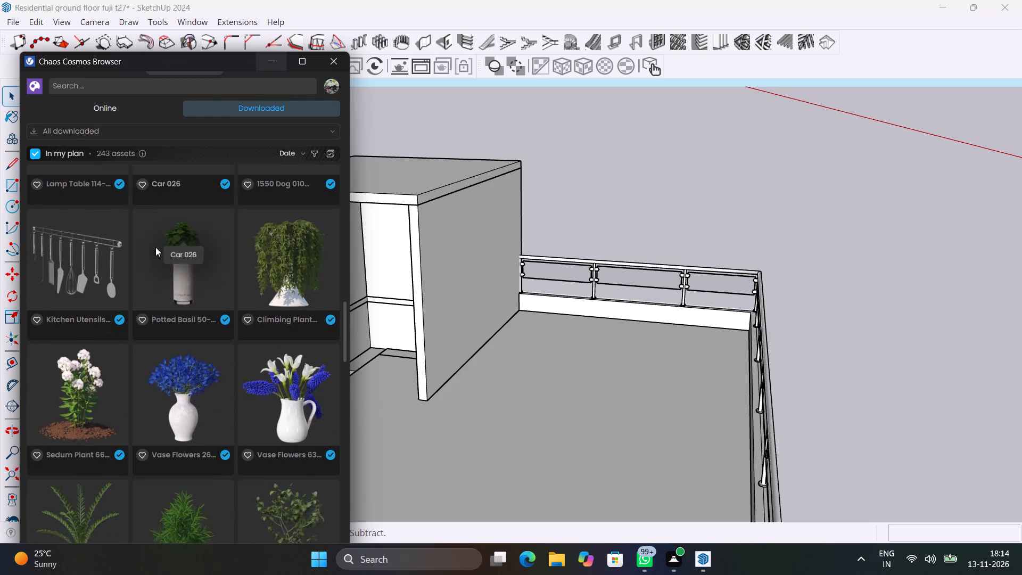
{"action": "scroll", "coordinate": [155, 247], "scroll_direction": "down", "scroll_amount": 15}
{"action": "scroll", "coordinate": [155, 247], "scroll_direction": "down", "scroll_amount": 11}
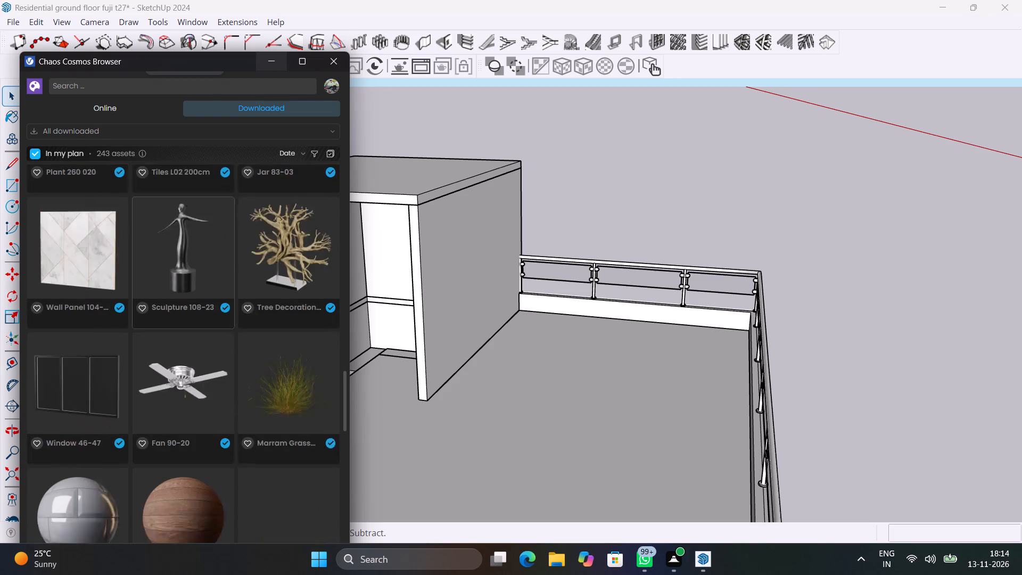
{"action": "scroll", "coordinate": [155, 247], "scroll_direction": "up", "scroll_amount": 3}
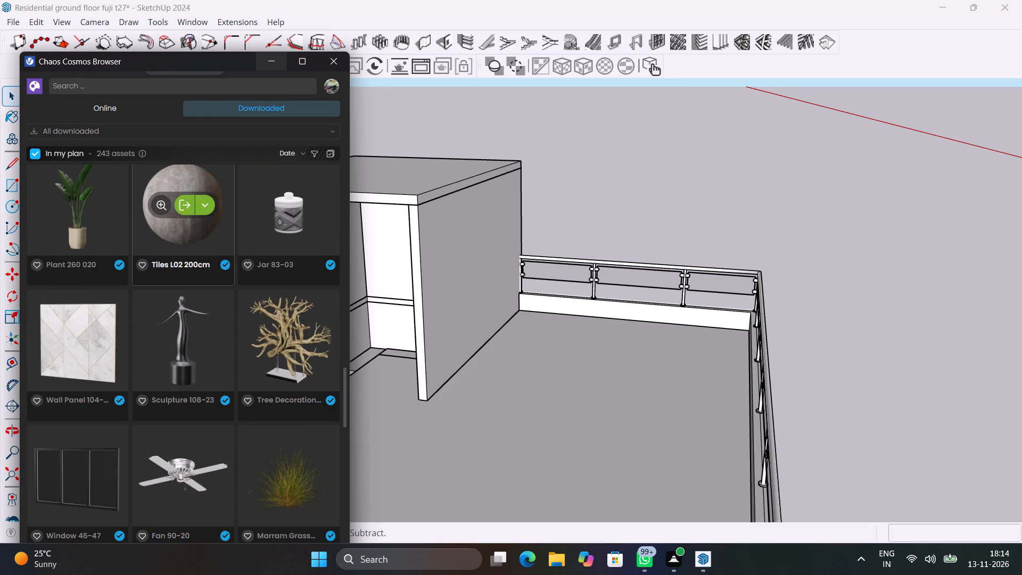
{"action": "left_click", "coordinate": [182, 202]}
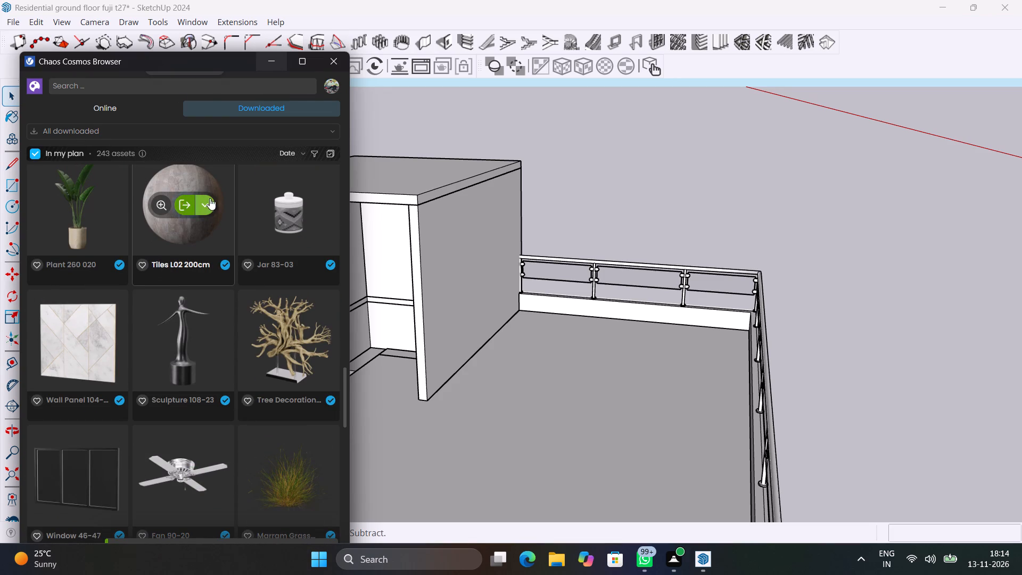
Apply the Tiles L02 200cm material to the rooftop stair room, and close the Cosmos browser and V-Ray Asset Editor.
{"action": "left_click_drag", "start_coordinate": [221, 66], "coordinate": [192, 123]}
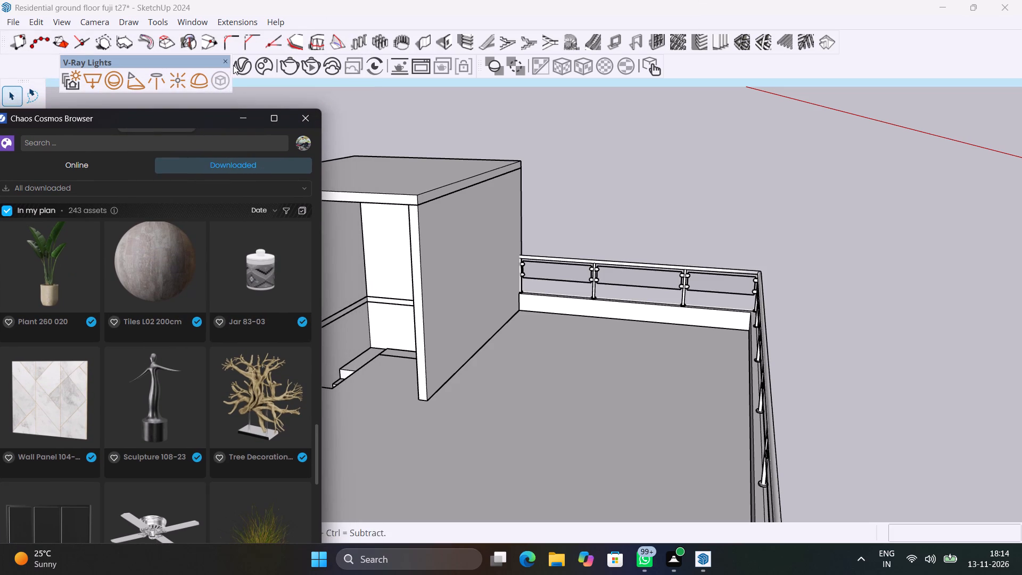
{"action": "left_click", "coordinate": [235, 64]}
{"action": "left_click", "coordinate": [463, 238]}
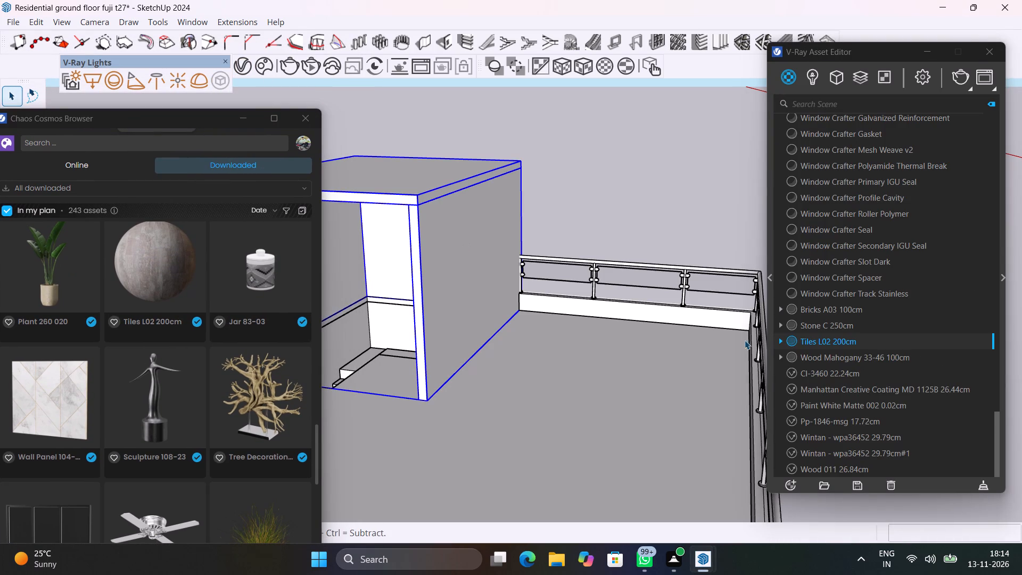
{"action": "right_click", "coordinate": [843, 338]}
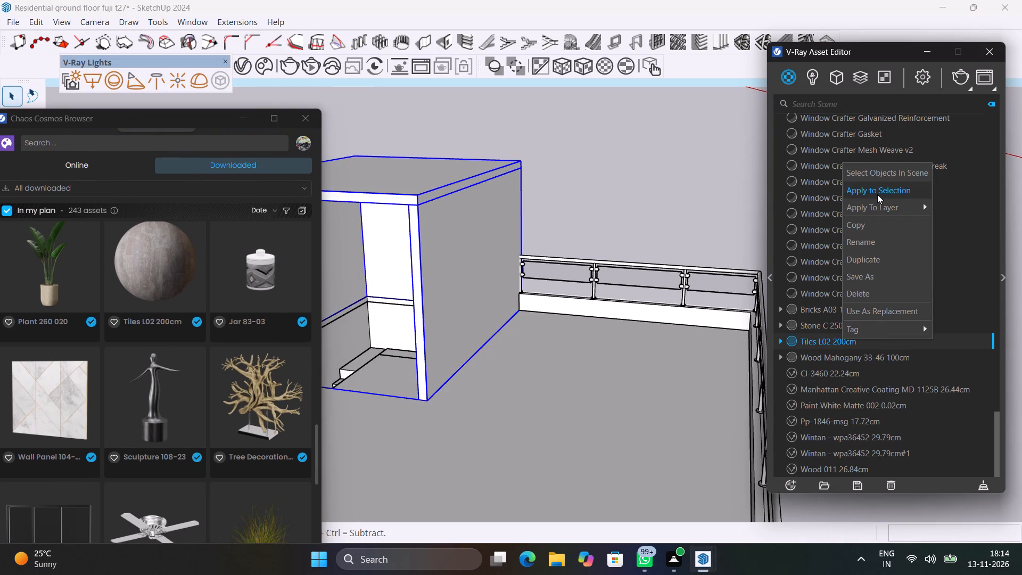
{"action": "left_click", "coordinate": [877, 194]}
{"action": "middle_click_drag", "start_coordinate": [600, 235], "coordinate": [600, 234]}
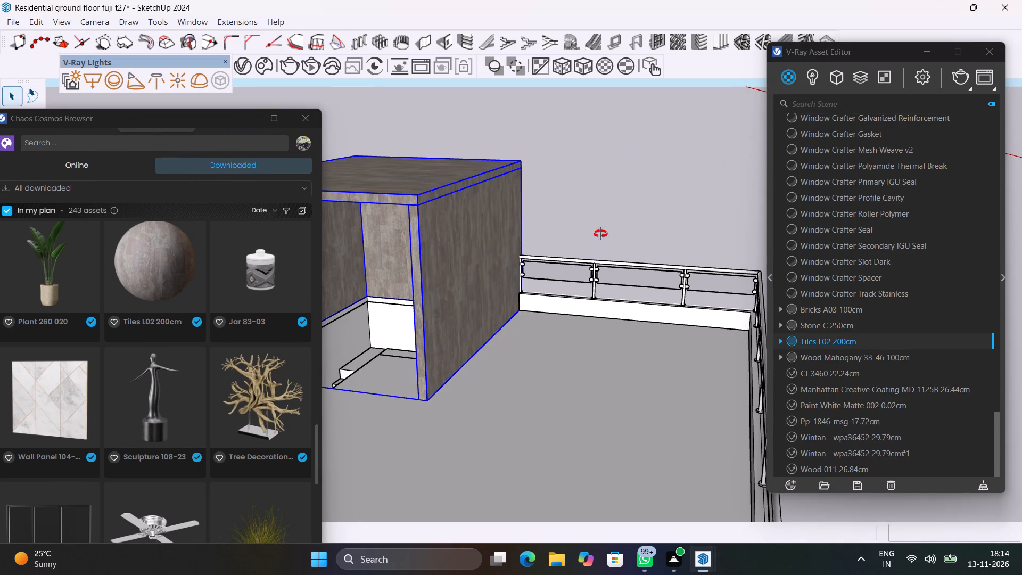
{"action": "middle_click_drag", "start_coordinate": [600, 234], "coordinate": [693, 211]}
{"action": "key", "text": "space"}
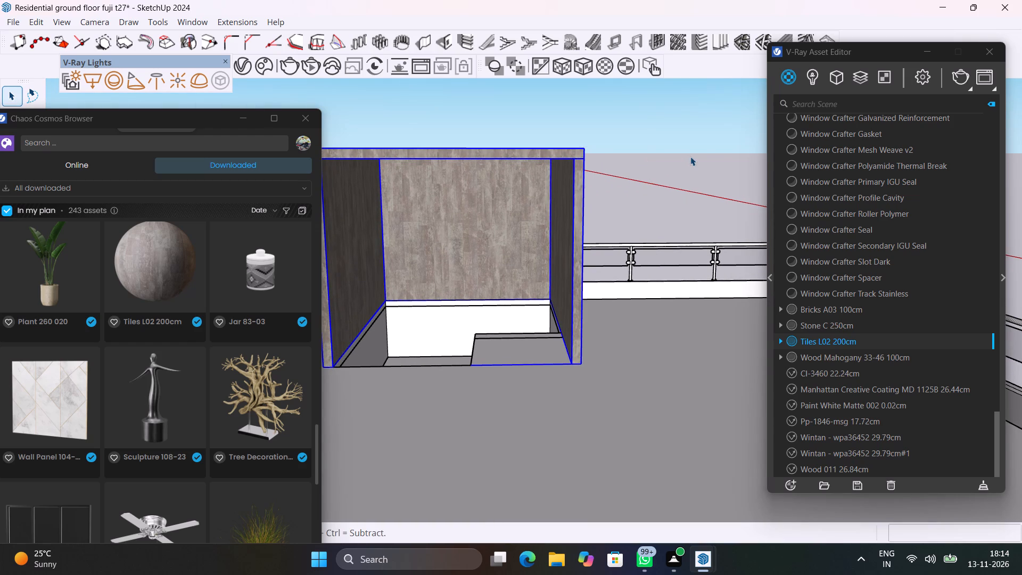
{"action": "left_click", "coordinate": [690, 157]}
{"action": "scroll", "coordinate": [662, 192], "scroll_direction": "down", "scroll_amount": 15}
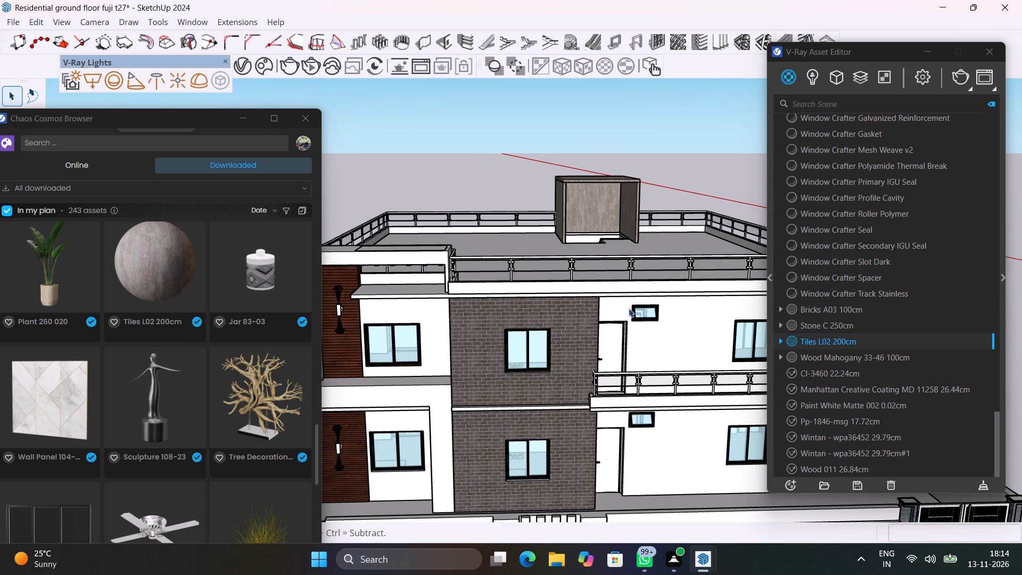
{"action": "left_click", "coordinate": [304, 119]}
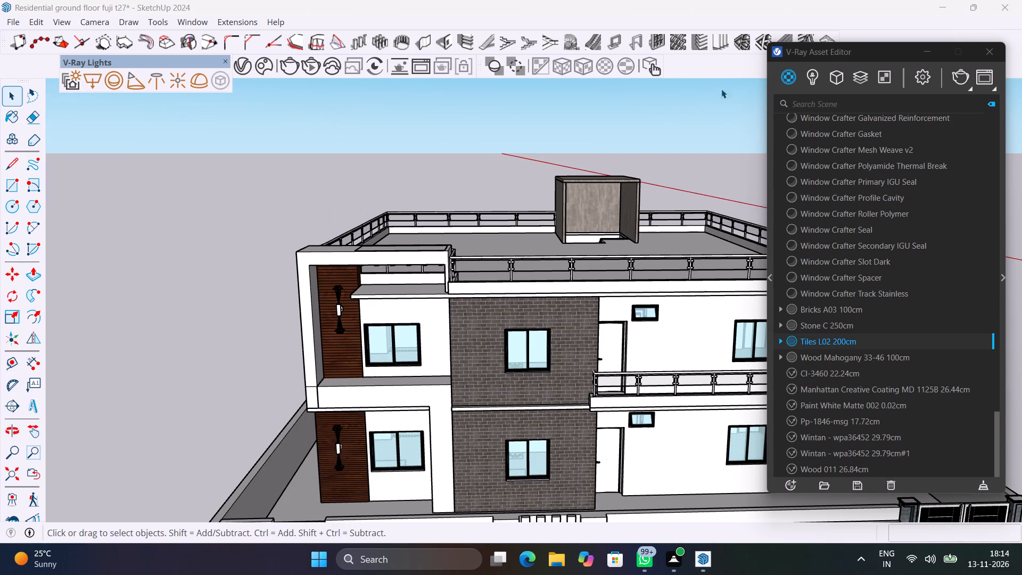
{"action": "left_click", "coordinate": [988, 54]}
Save the house model with its whole front elevation in view and nothing selected.
{"action": "scroll", "coordinate": [560, 332], "scroll_direction": "down", "scroll_amount": 4}
{"action": "middle_click_drag", "start_coordinate": [594, 344], "coordinate": [526, 283]}
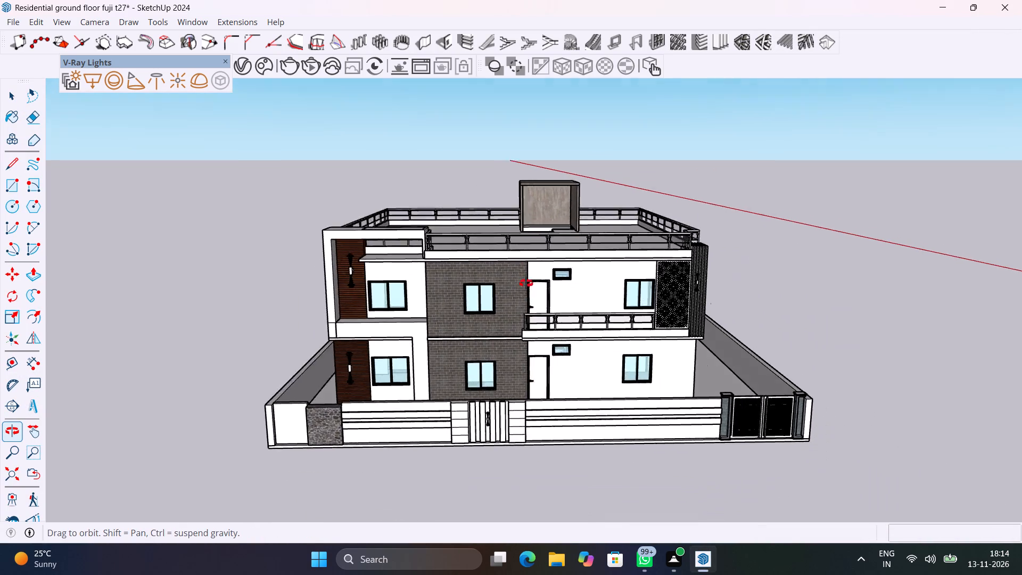
{"action": "middle_click_drag", "start_coordinate": [526, 283], "coordinate": [540, 253]}
{"action": "scroll", "coordinate": [552, 275], "scroll_direction": "up", "scroll_amount": 2}
{"action": "middle_click_drag", "start_coordinate": [564, 286], "coordinate": [541, 279], "text": "shift"}
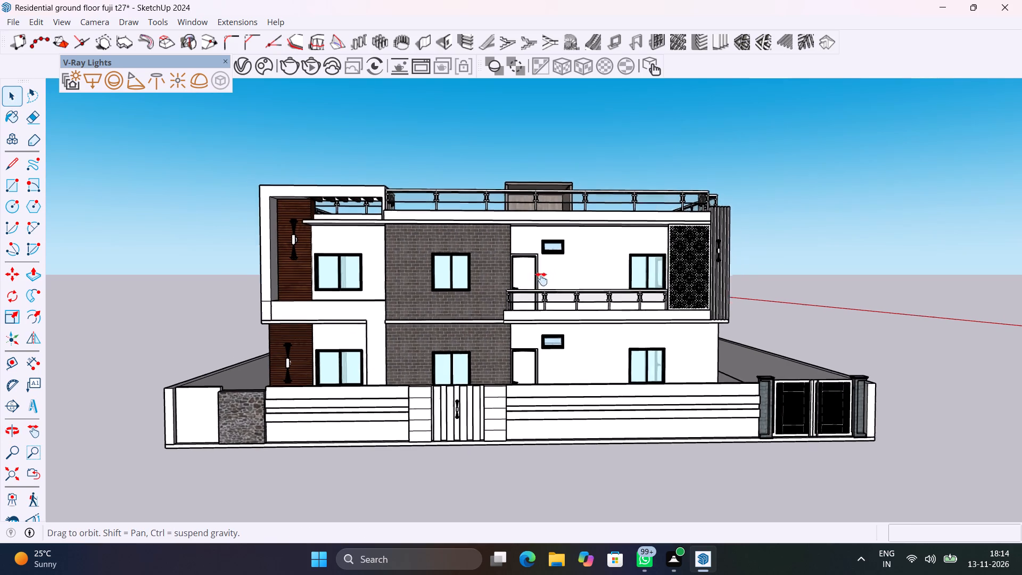
{"action": "middle_click_drag", "start_coordinate": [541, 279], "coordinate": [549, 284], "text": "shift"}
{"action": "key", "text": "ctrl+s"}
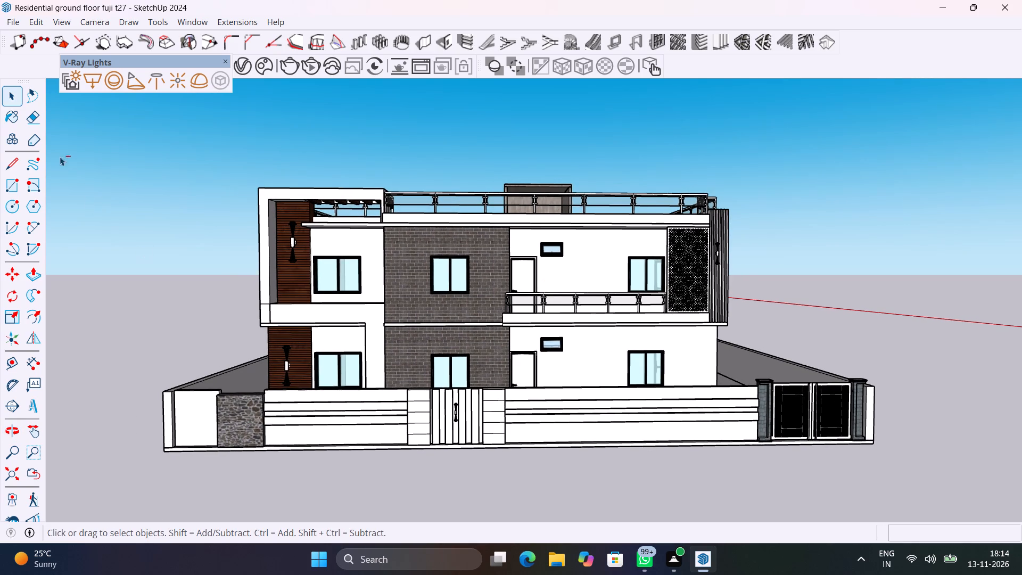
{"action": "key", "text": "space"}
{"action": "left_click", "coordinate": [193, 285]}
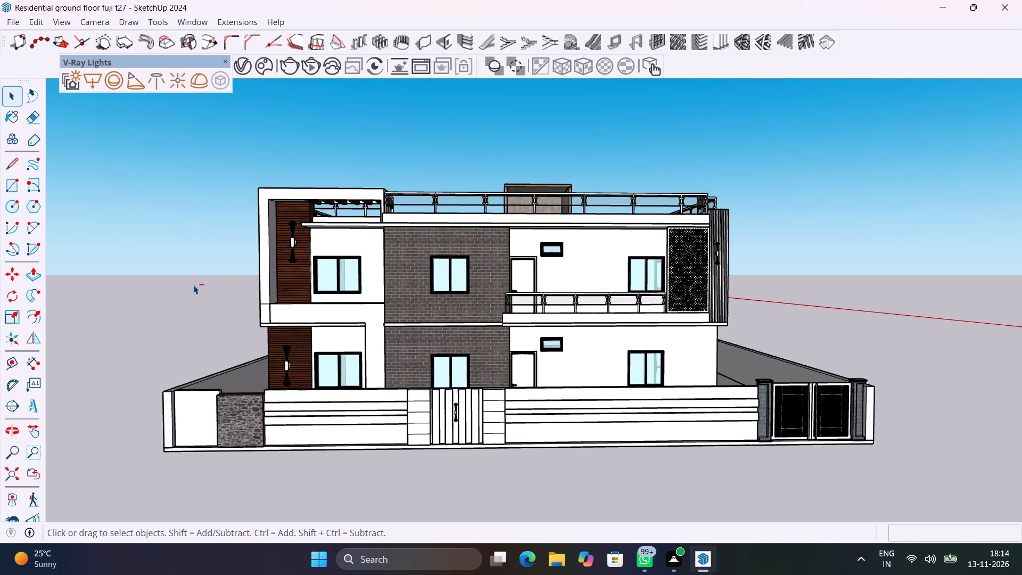
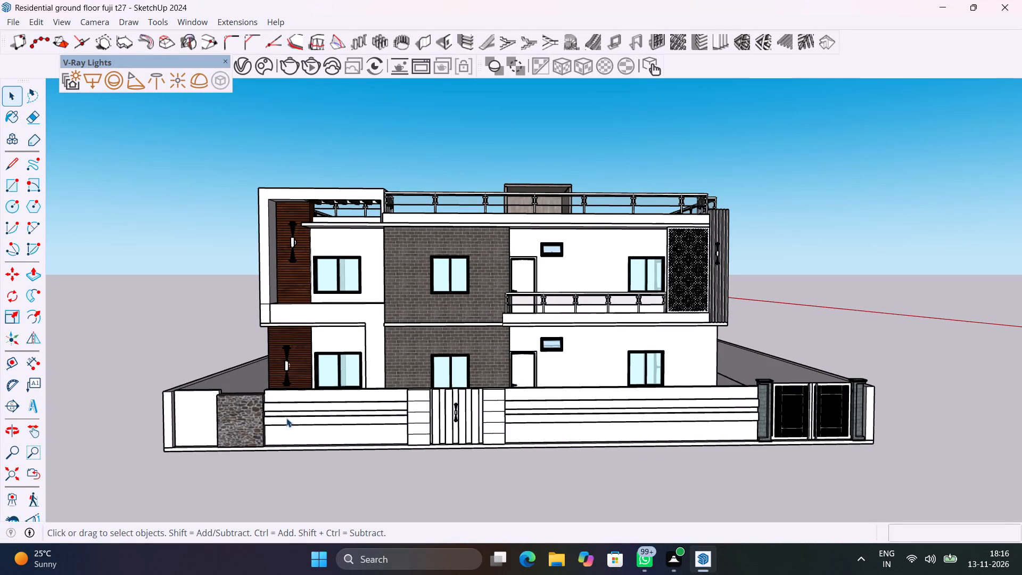
Examine the front elevation of the two-storey house together with its boundary wall and gates.
{"action": "scroll", "coordinate": [310, 412], "scroll_direction": "up", "scroll_amount": 3}
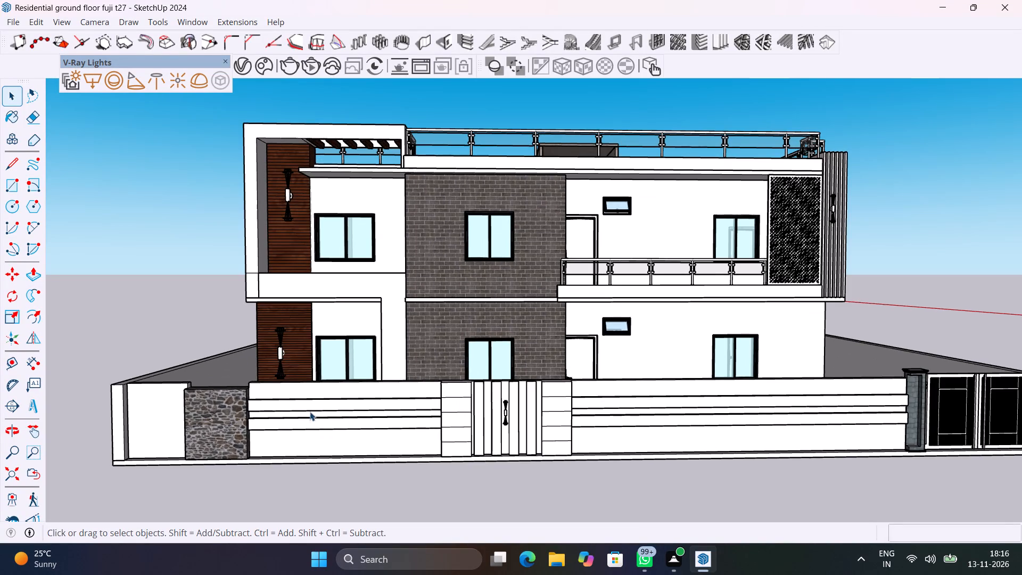
{"action": "middle_click_drag", "start_coordinate": [375, 425], "coordinate": [441, 458]}
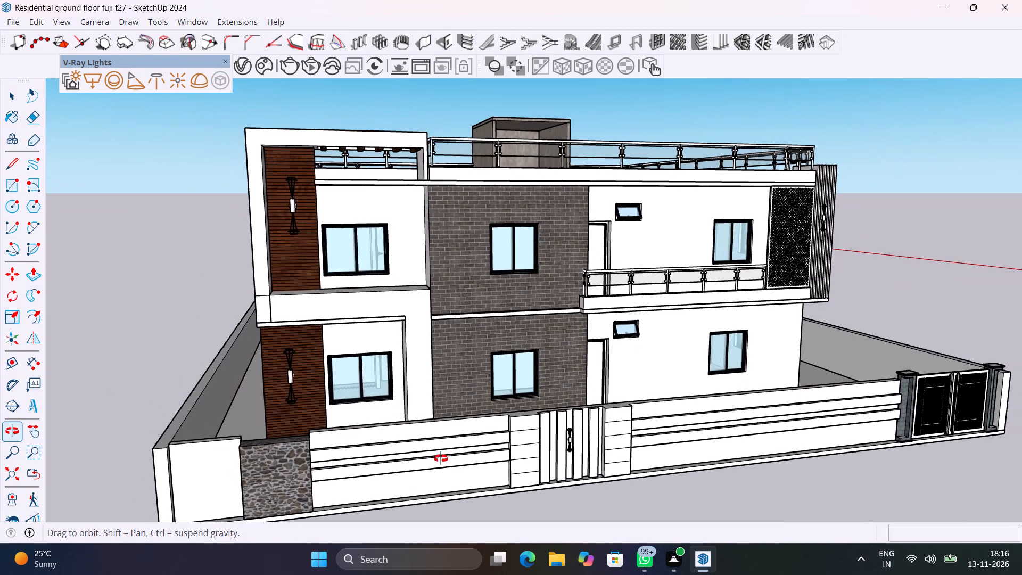
{"action": "middle_click_drag", "start_coordinate": [441, 458], "coordinate": [376, 442]}
{"action": "scroll", "coordinate": [364, 428], "scroll_direction": "down", "scroll_amount": 3}
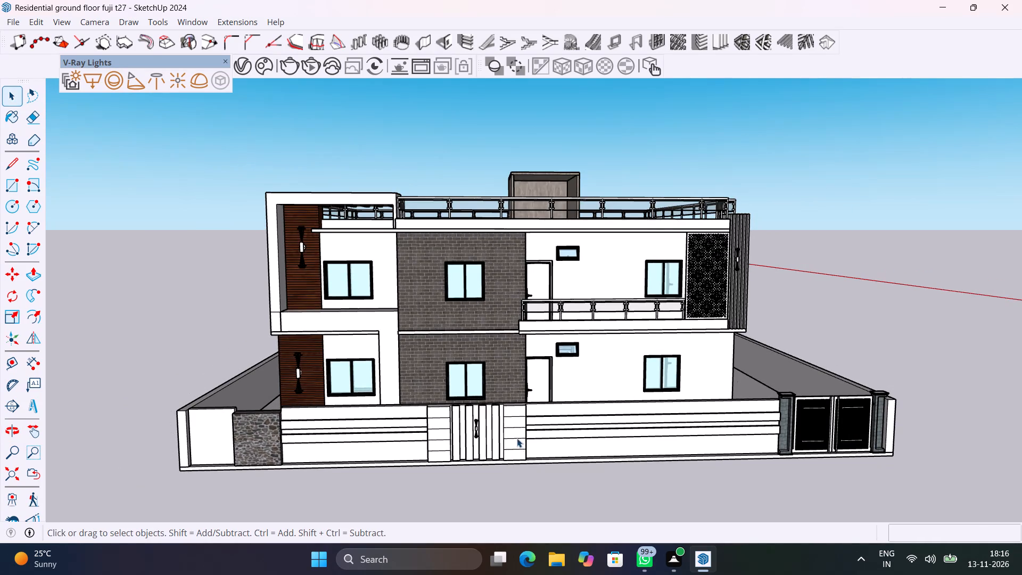
{"action": "middle_click_drag", "start_coordinate": [517, 438], "coordinate": [504, 433]}
{"action": "scroll", "coordinate": [515, 432], "scroll_direction": "up", "scroll_amount": 1}
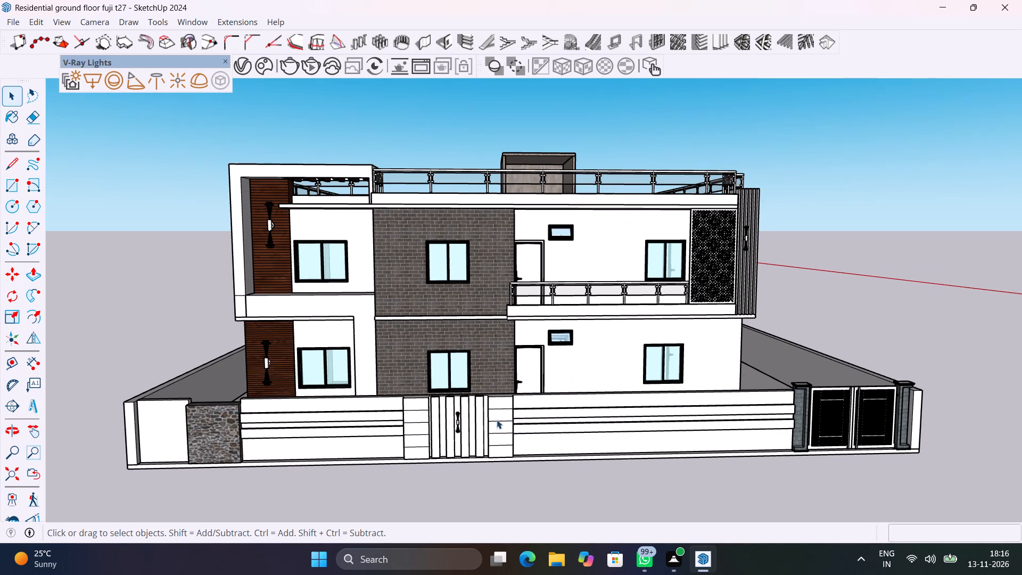
{"action": "middle_click_drag", "start_coordinate": [448, 382], "coordinate": [457, 389], "text": "shift"}
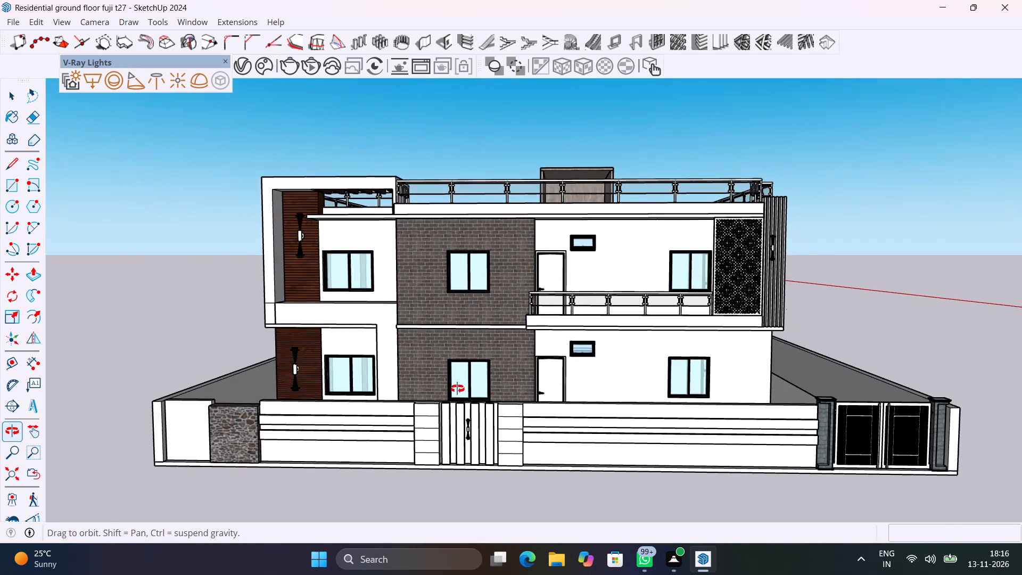
{"action": "middle_click_drag", "start_coordinate": [457, 389], "coordinate": [497, 387], "text": "shift"}
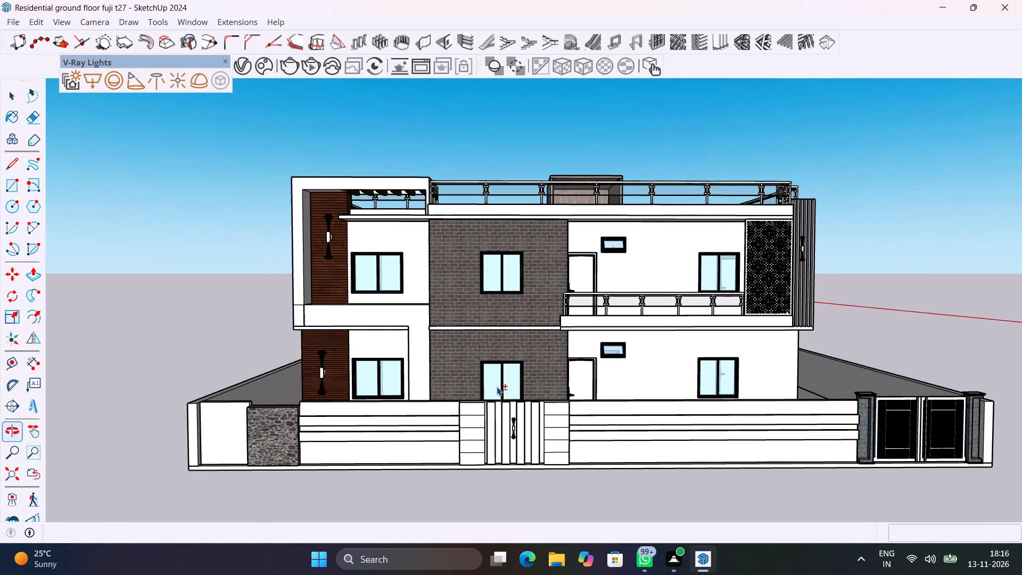
Save the house model.
{"action": "key", "text": "ctrl+s"}
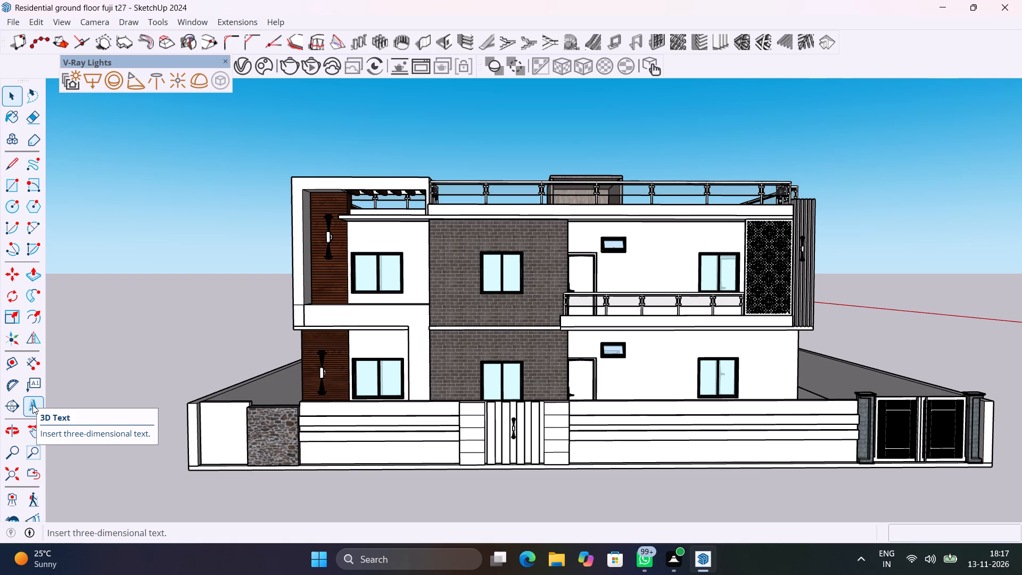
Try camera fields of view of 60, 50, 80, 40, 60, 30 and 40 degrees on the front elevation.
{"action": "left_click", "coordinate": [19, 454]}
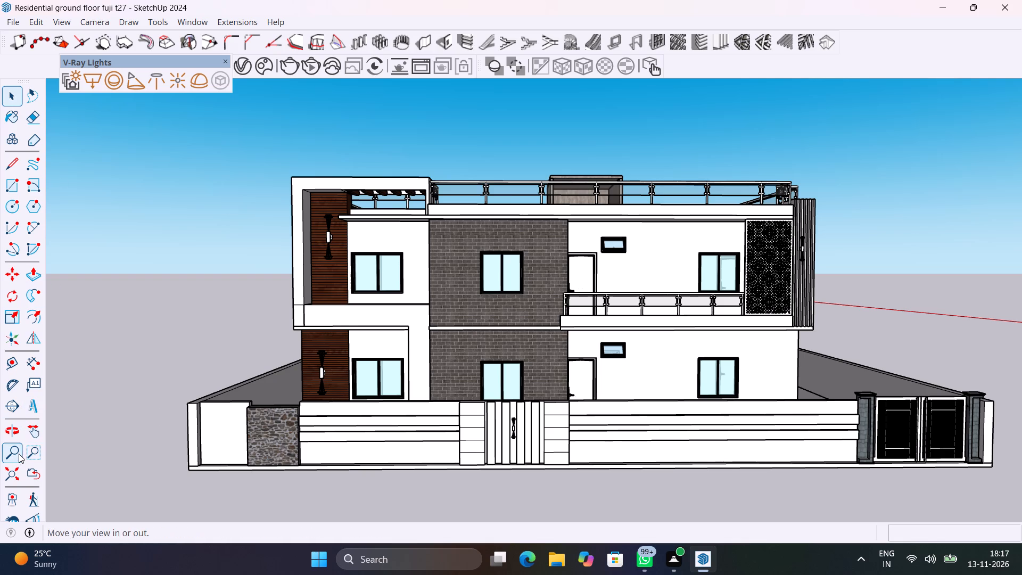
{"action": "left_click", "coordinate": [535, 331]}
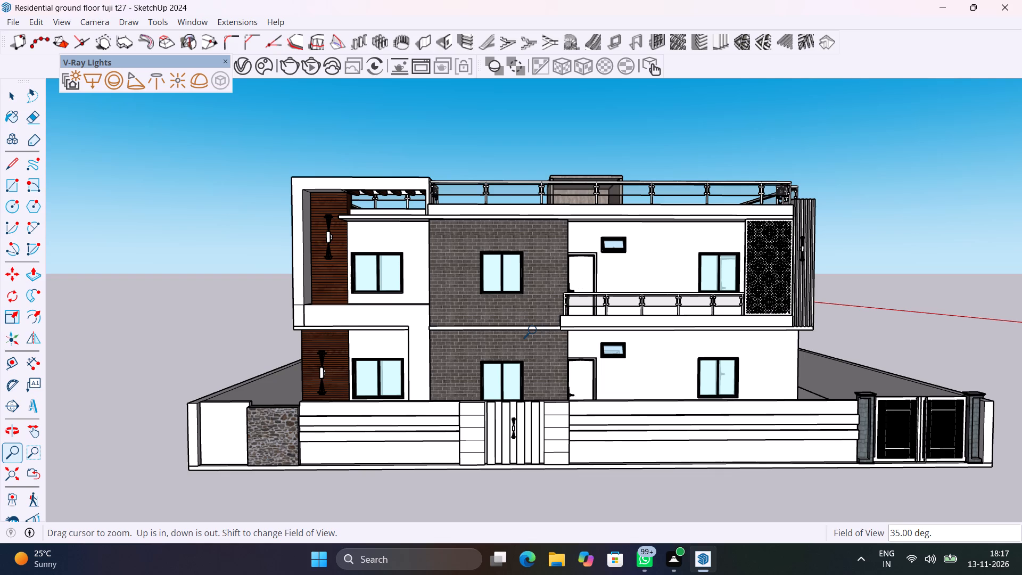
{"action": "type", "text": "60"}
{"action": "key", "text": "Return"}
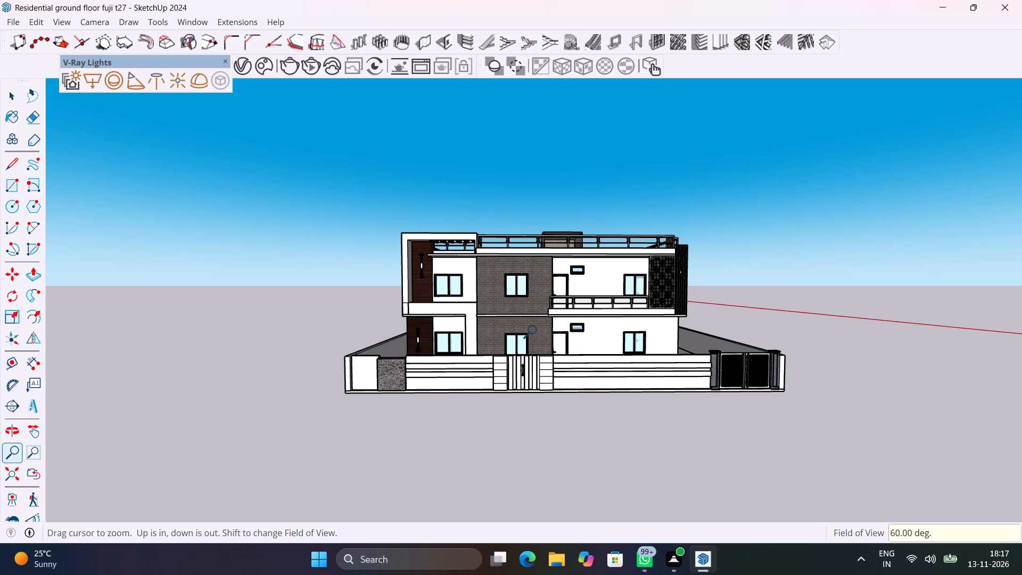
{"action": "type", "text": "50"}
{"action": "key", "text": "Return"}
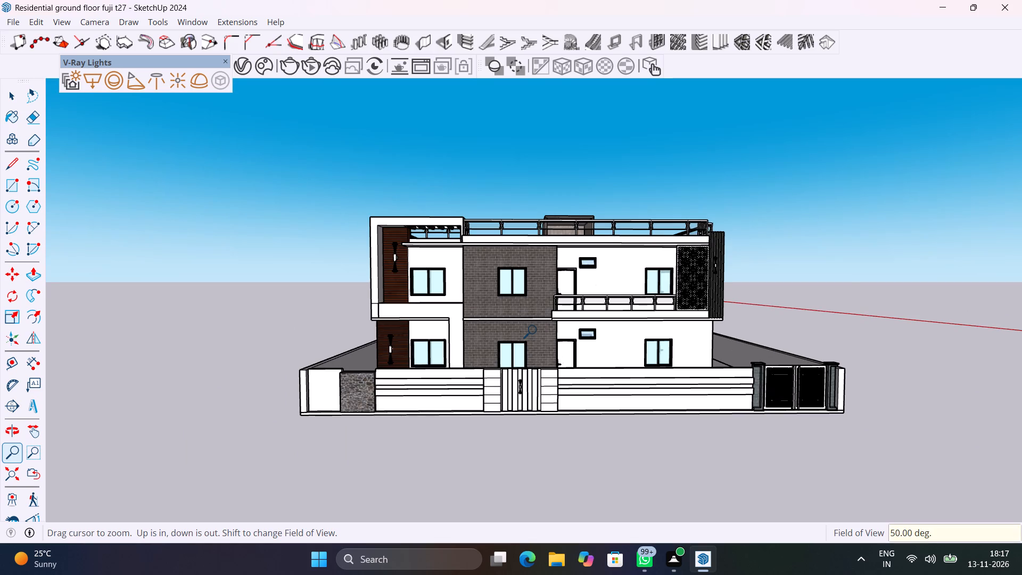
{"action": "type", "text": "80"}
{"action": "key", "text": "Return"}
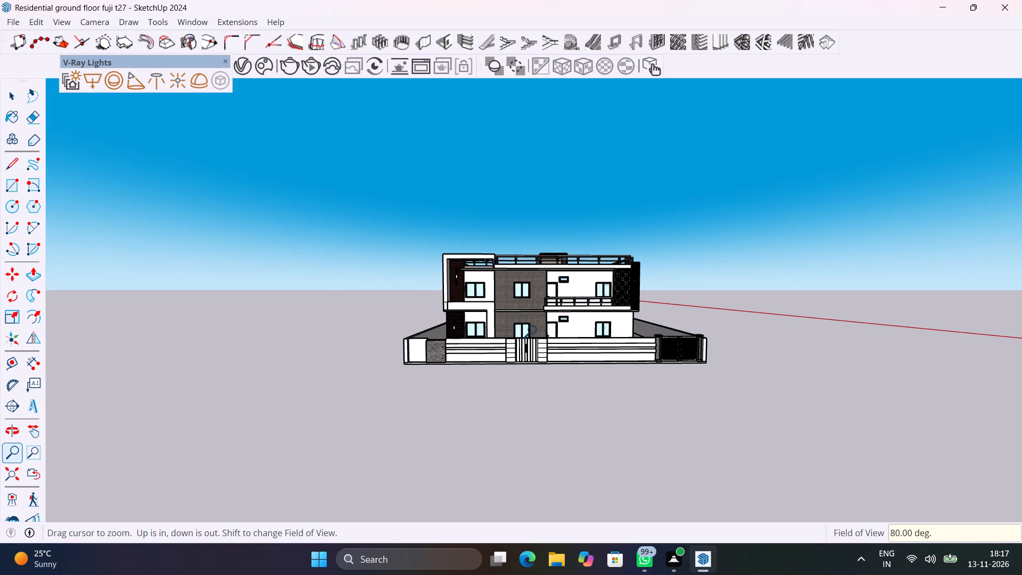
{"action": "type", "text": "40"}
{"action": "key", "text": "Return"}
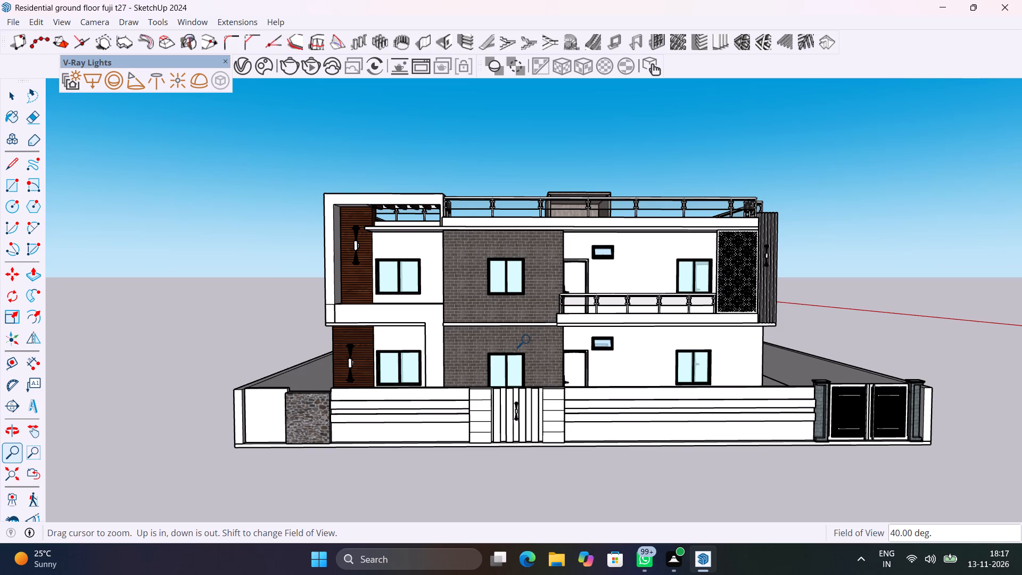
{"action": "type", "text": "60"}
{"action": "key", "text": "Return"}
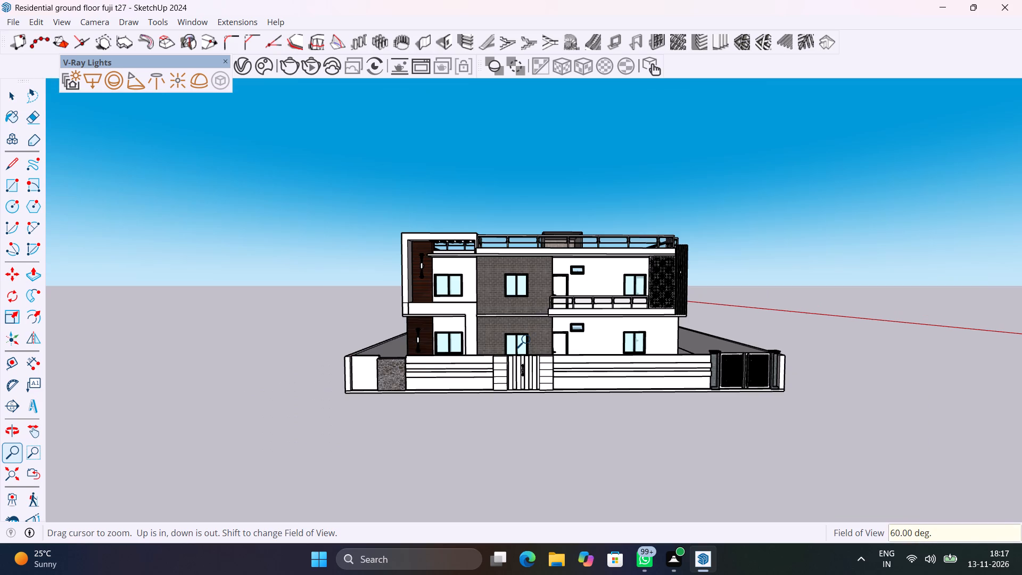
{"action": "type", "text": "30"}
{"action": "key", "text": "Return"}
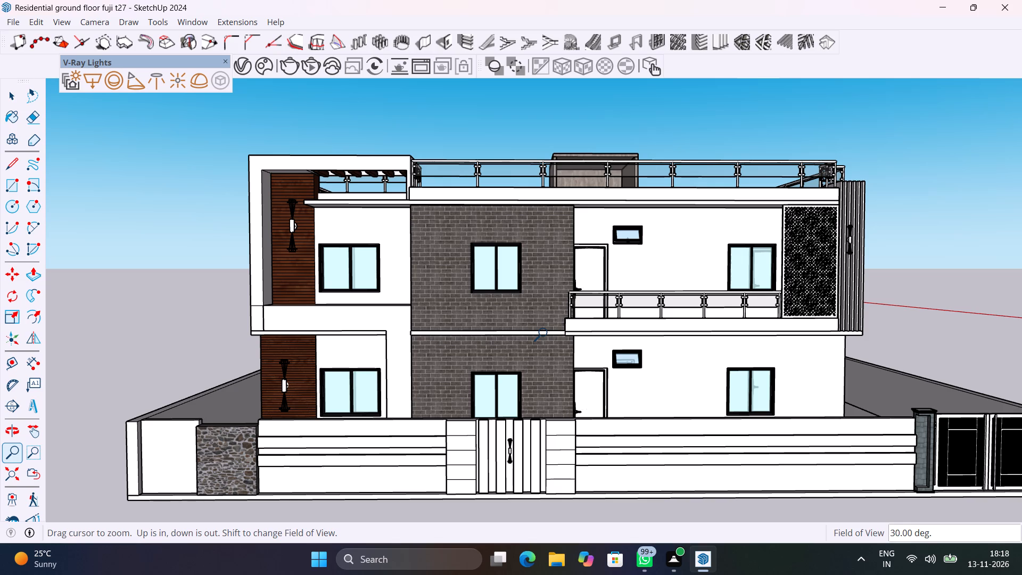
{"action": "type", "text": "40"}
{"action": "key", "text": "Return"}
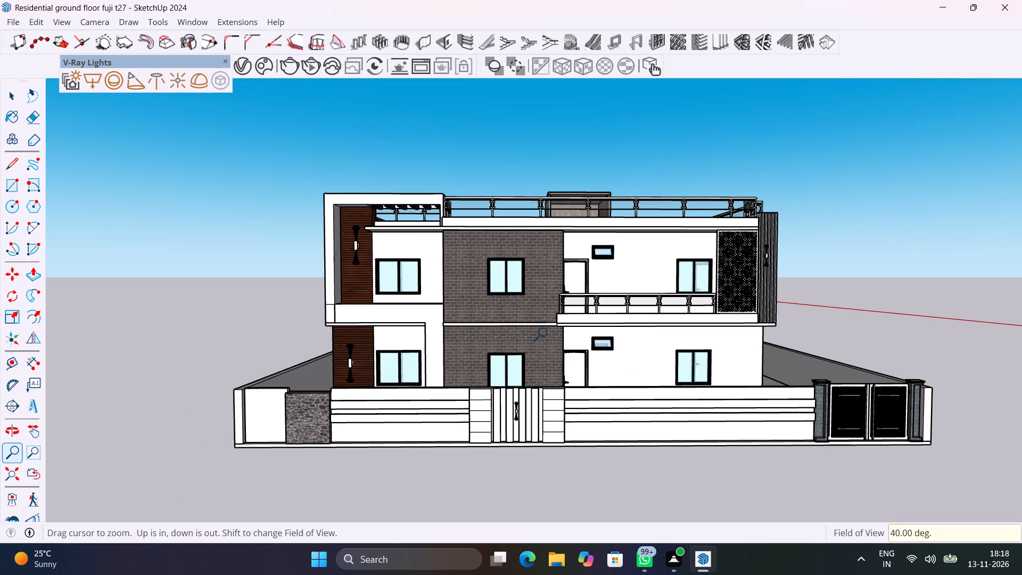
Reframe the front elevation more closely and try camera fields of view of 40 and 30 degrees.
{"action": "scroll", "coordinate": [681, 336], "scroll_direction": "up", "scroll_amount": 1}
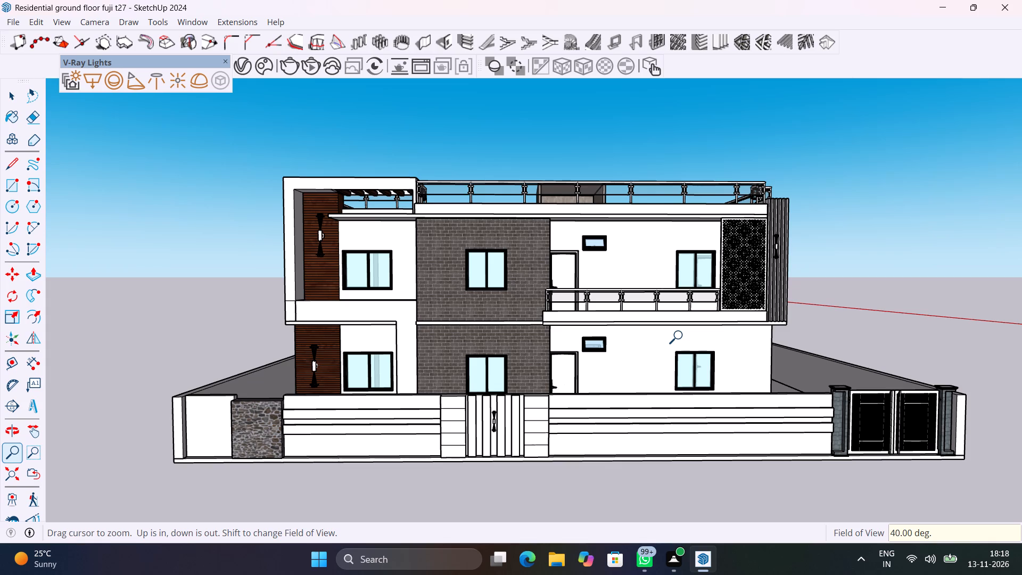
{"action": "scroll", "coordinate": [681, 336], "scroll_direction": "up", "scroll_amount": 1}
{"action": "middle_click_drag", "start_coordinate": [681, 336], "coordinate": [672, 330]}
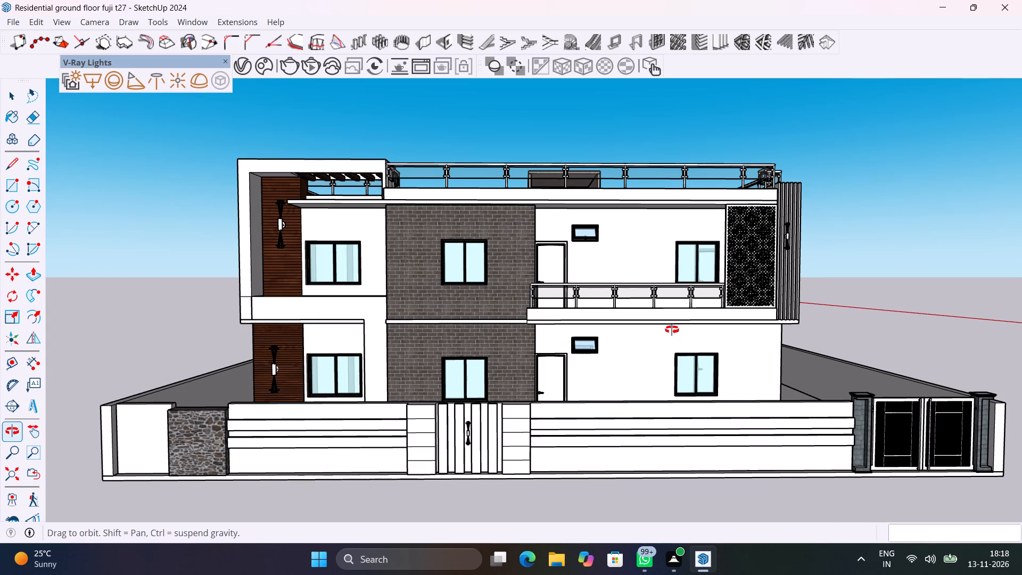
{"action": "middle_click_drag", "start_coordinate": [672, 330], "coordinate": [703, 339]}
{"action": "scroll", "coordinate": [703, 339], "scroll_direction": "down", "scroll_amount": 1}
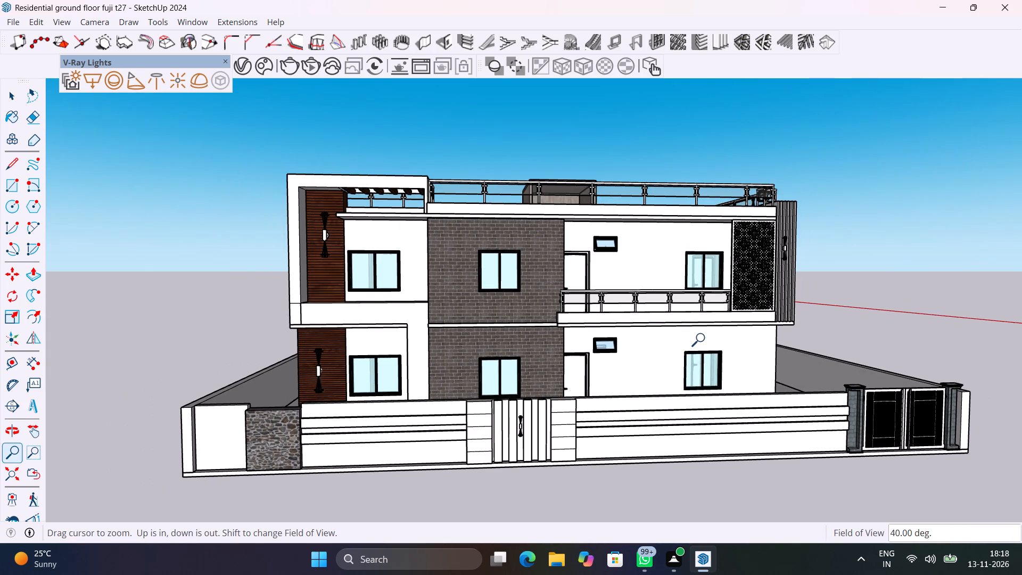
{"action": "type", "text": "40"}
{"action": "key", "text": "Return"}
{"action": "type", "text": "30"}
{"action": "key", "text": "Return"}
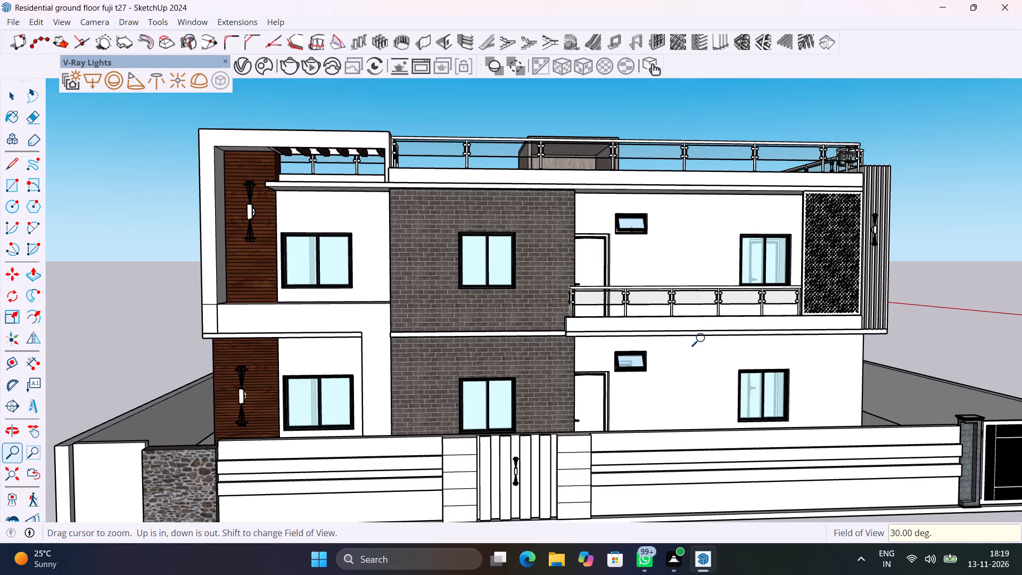
Set the camera's field of view to 45 degrees for the front view of the house.
{"action": "type", "text": "45"}
{"action": "key", "text": "Return"}
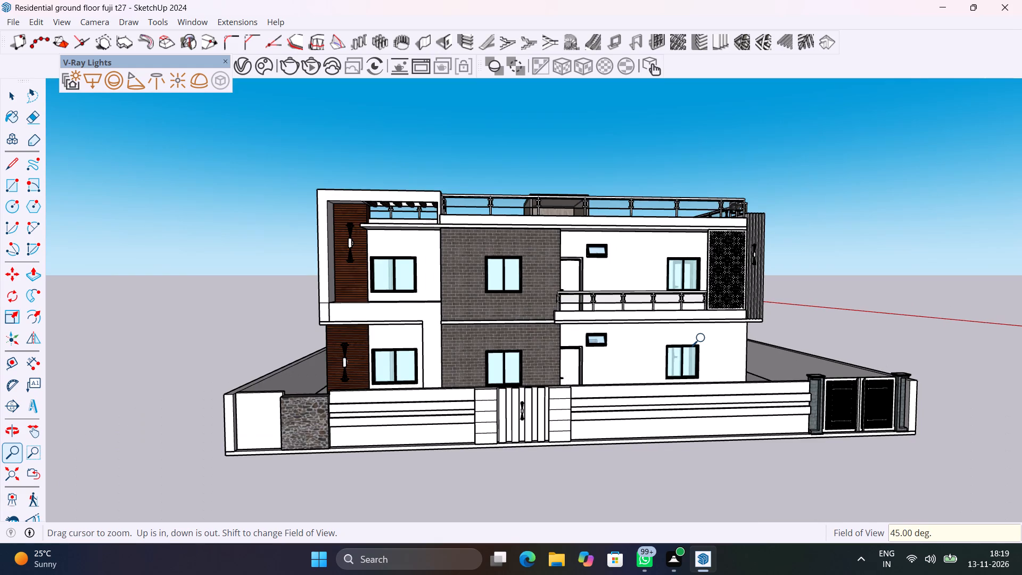
{"action": "middle_click_drag", "start_coordinate": [694, 369], "coordinate": [690, 368]}
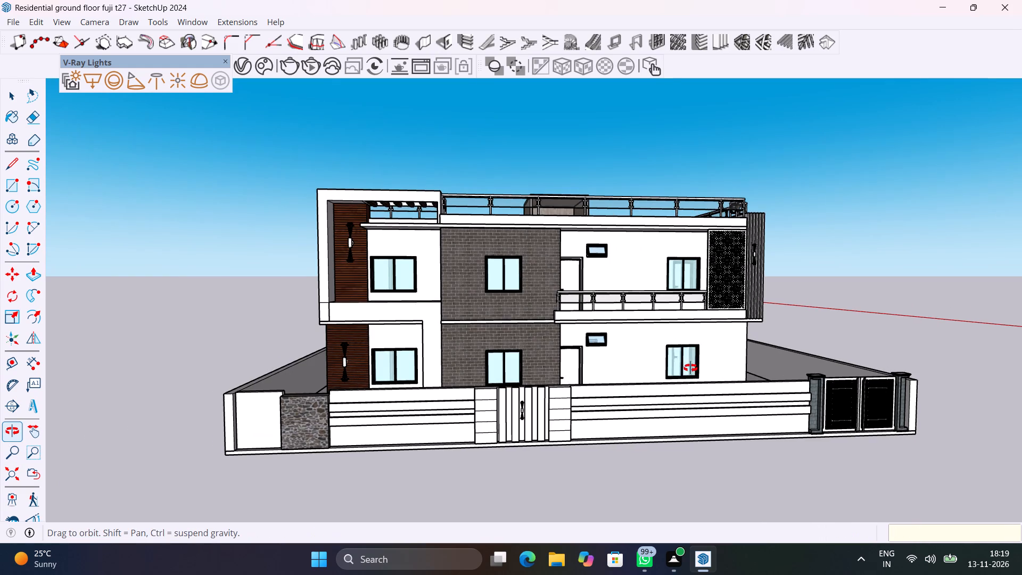
{"action": "middle_click_drag", "start_coordinate": [690, 368], "coordinate": [678, 374]}
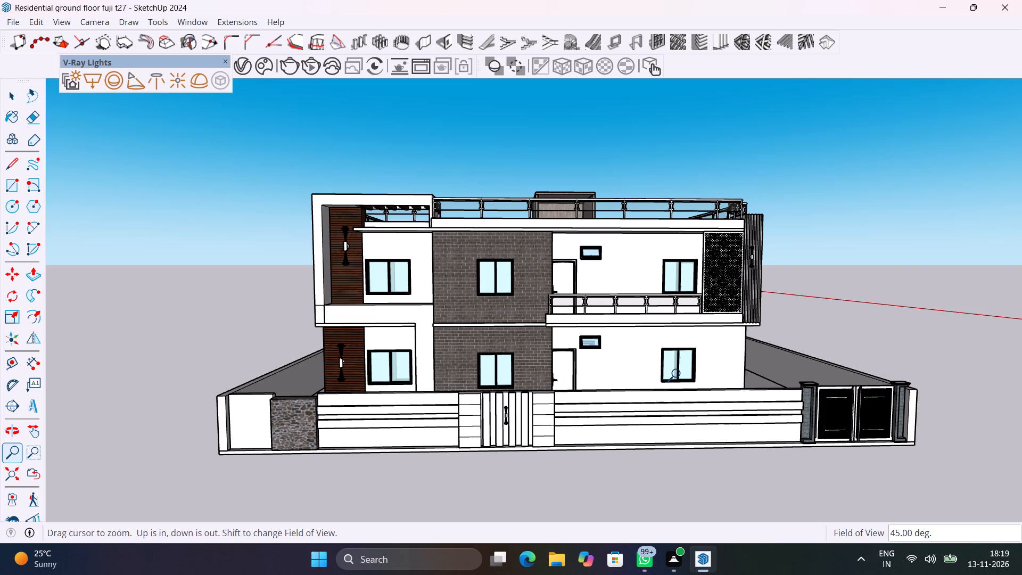
{"action": "key", "text": "grave"}
{"action": "key", "text": "Escape"}
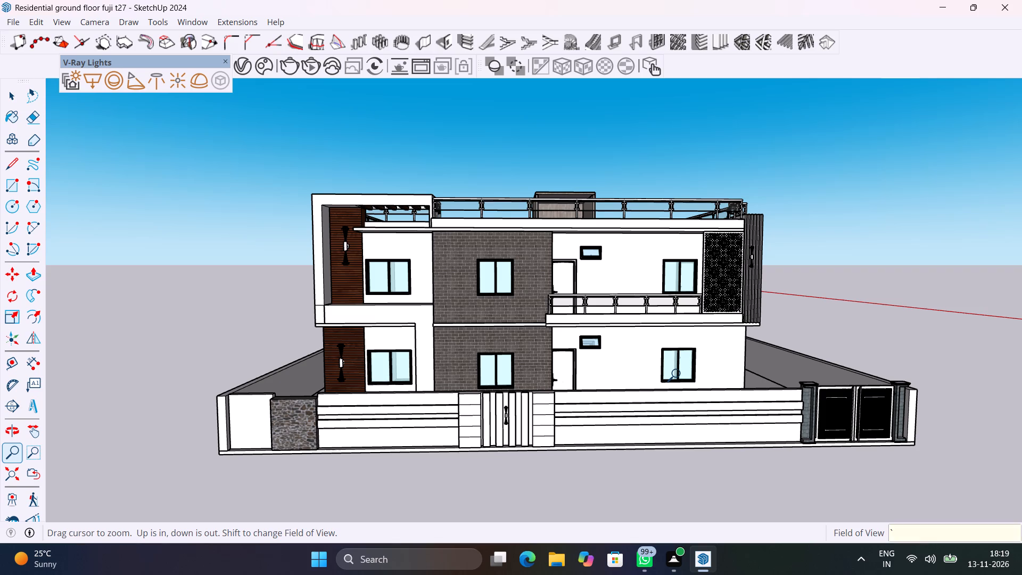
{"action": "key", "text": "space"}
Examine the house from its front corner and the double vehicle gate with its stone-clad pillars and base up close.
{"action": "middle_click_drag", "start_coordinate": [430, 365], "coordinate": [612, 361]}
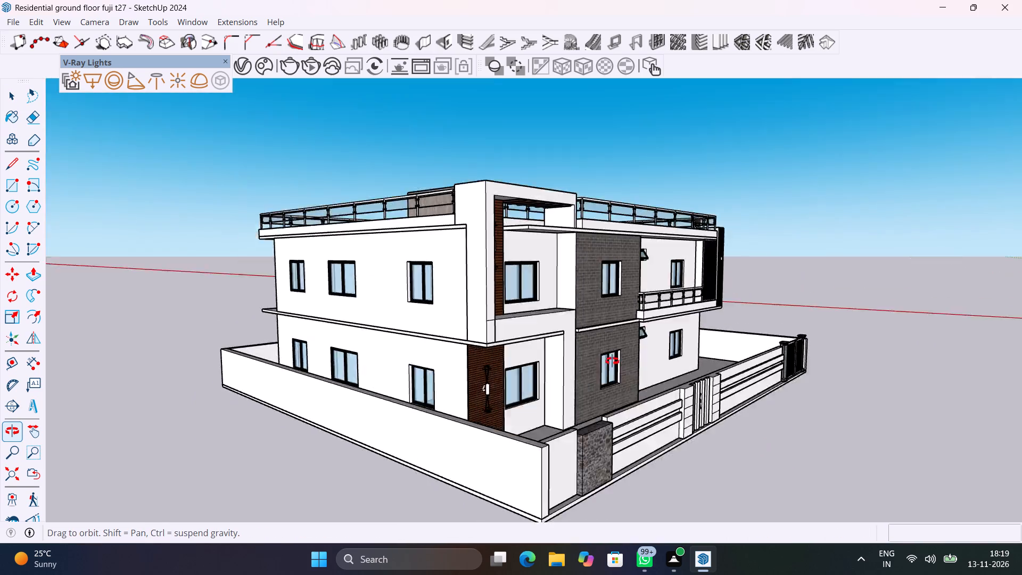
{"action": "middle_click_drag", "start_coordinate": [612, 361], "coordinate": [603, 419]}
{"action": "scroll", "coordinate": [605, 408], "scroll_direction": "down", "scroll_amount": 11}
{"action": "scroll", "coordinate": [707, 402], "scroll_direction": "up", "scroll_amount": 10}
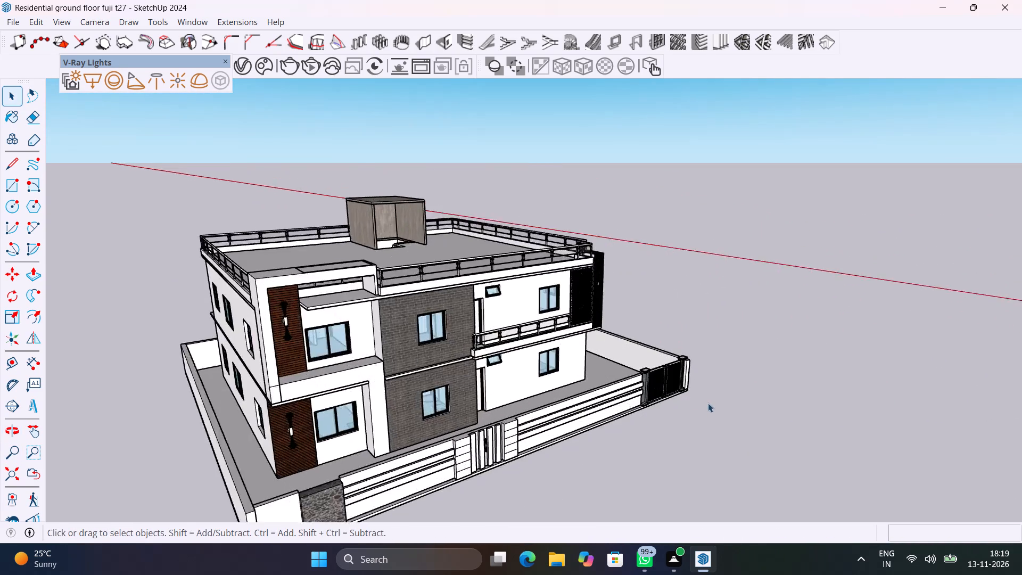
{"action": "scroll", "coordinate": [708, 403], "scroll_direction": "up", "scroll_amount": 20}
{"action": "middle_click_drag", "start_coordinate": [645, 395], "coordinate": [595, 359], "text": "shift"}
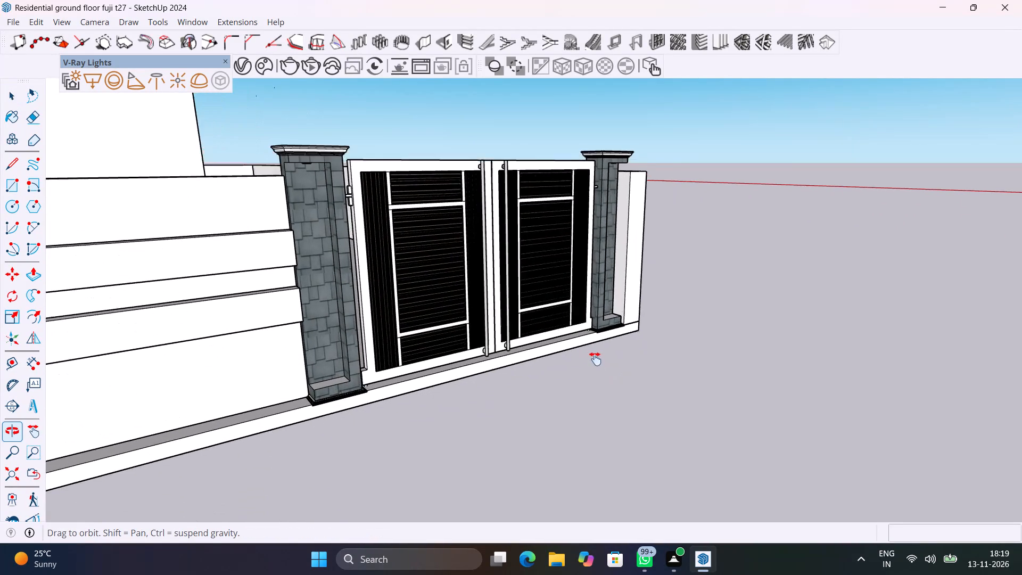
{"action": "middle_click_drag", "start_coordinate": [595, 359], "coordinate": [590, 356], "text": "shift"}
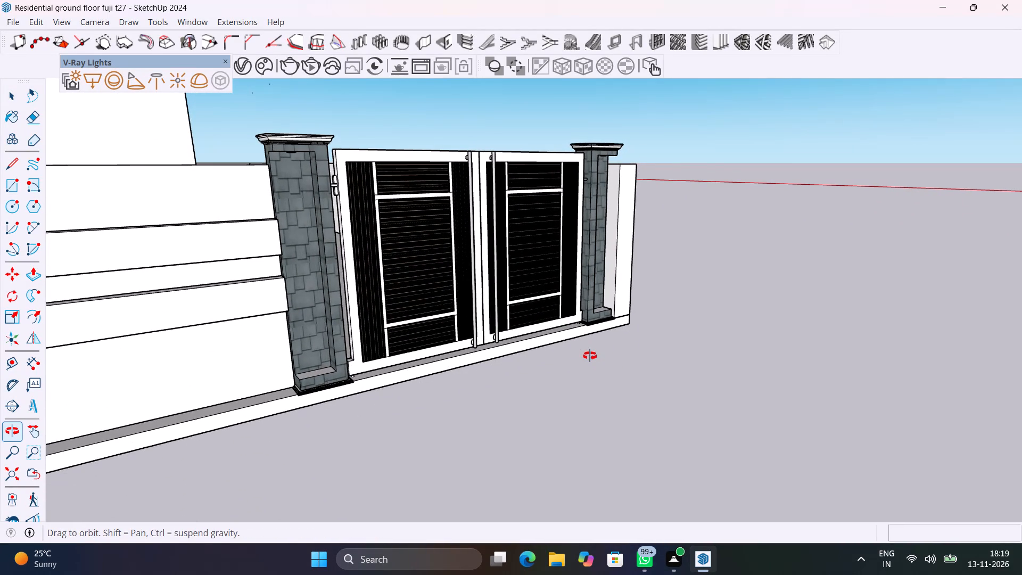
{"action": "middle_click_drag", "start_coordinate": [590, 356], "coordinate": [555, 351], "text": "shift"}
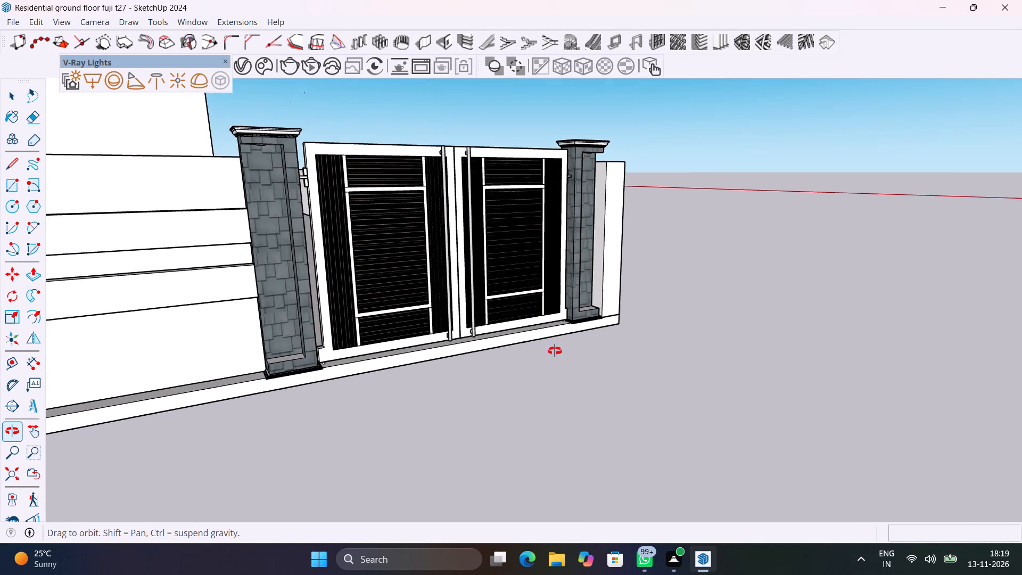
{"action": "middle_click_drag", "start_coordinate": [555, 351], "coordinate": [541, 351], "text": "shift"}
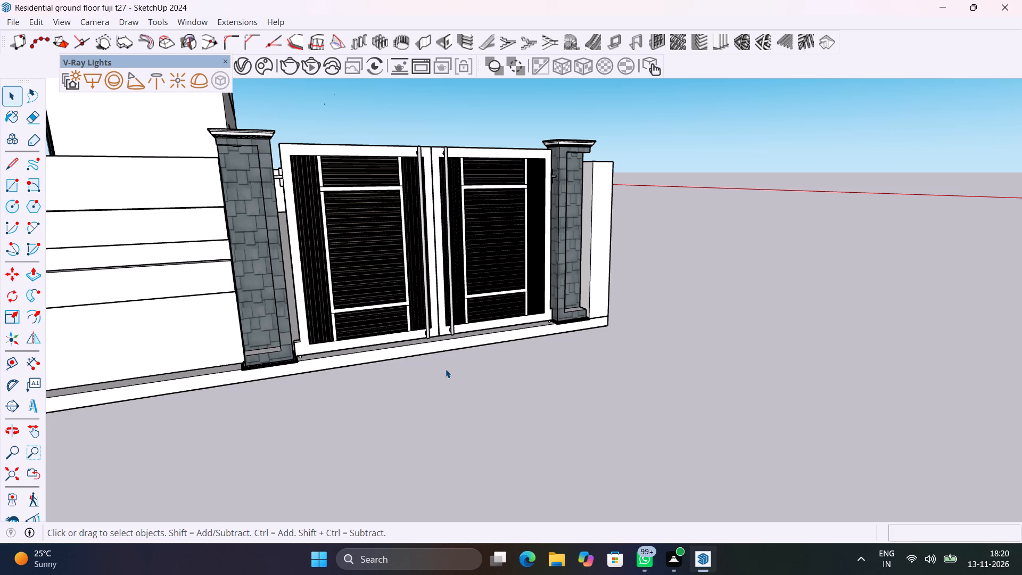
{"action": "scroll", "coordinate": [446, 367], "scroll_direction": "up", "scroll_amount": 4}
{"action": "middle_click_drag", "start_coordinate": [438, 363], "coordinate": [445, 366]}
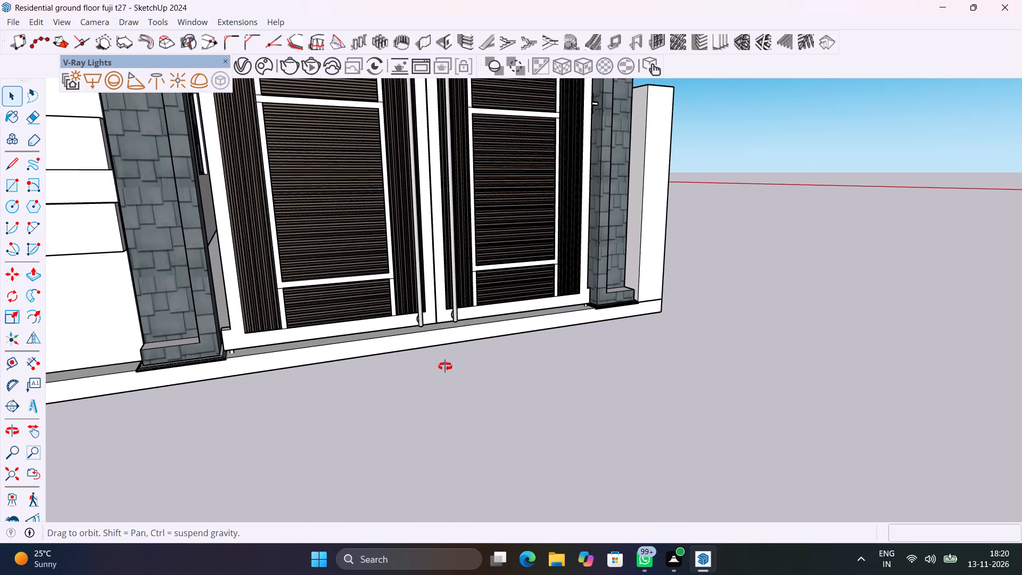
{"action": "middle_click_drag", "start_coordinate": [445, 366], "coordinate": [367, 294]}
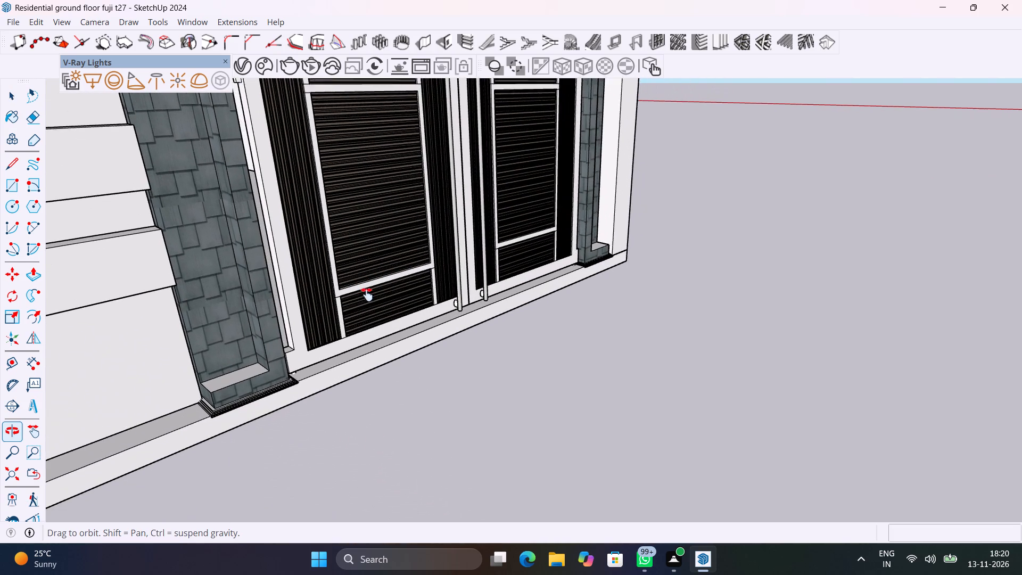
{"action": "middle_click_drag", "start_coordinate": [367, 294], "coordinate": [364, 293]}
Save the house model.
{"action": "key", "text": "ctrl+s"}
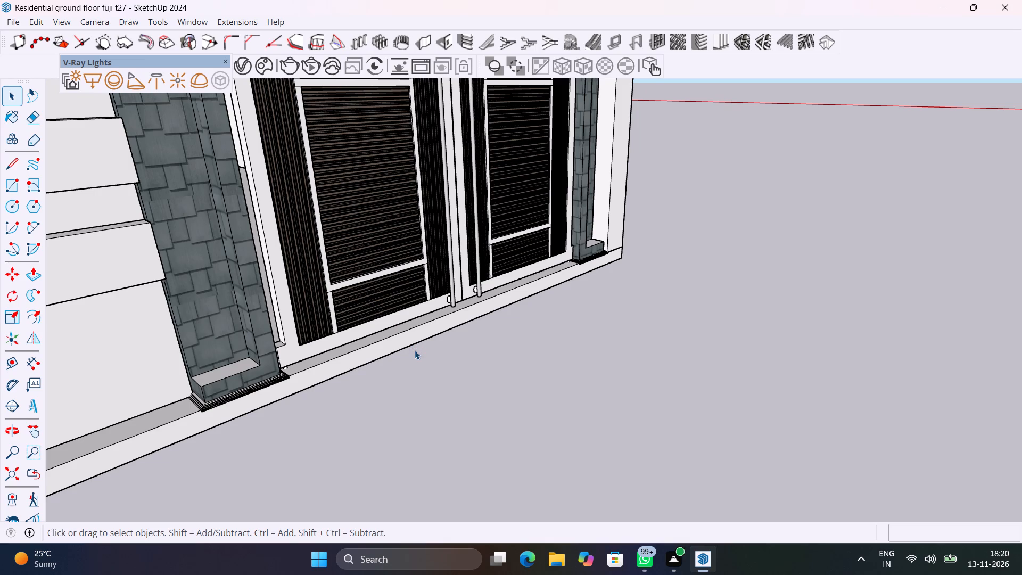
Place a guide line on the ground perpendicular to the boundary wall, aligned with the outer side of the gate pillar nearest the wall corner.
{"action": "middle_click_drag", "start_coordinate": [351, 391], "coordinate": [268, 392]}
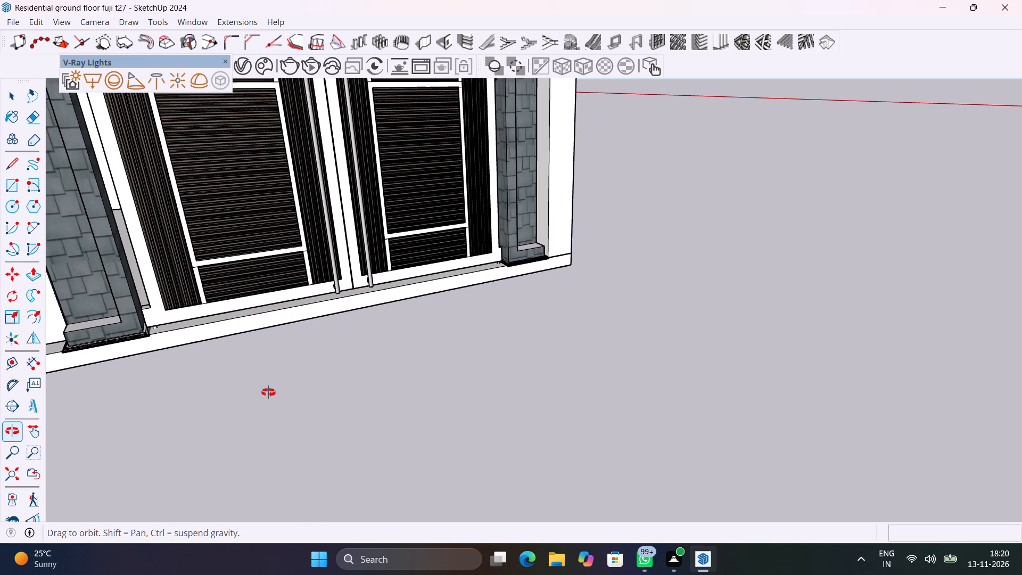
{"action": "middle_click_drag", "start_coordinate": [268, 392], "coordinate": [394, 408]}
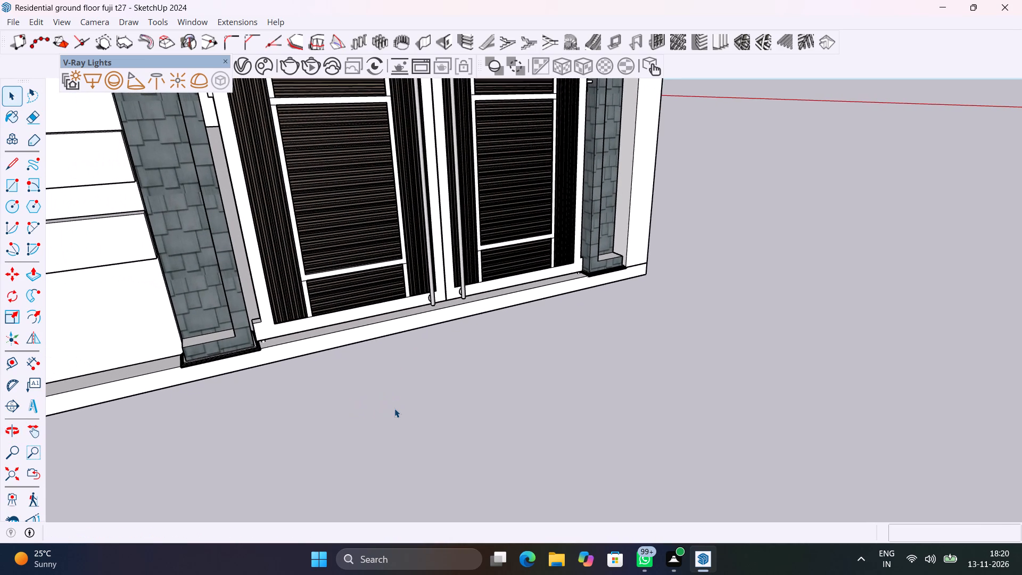
{"action": "key", "text": "t"}
{"action": "scroll", "coordinate": [596, 338], "scroll_direction": "down", "scroll_amount": 4}
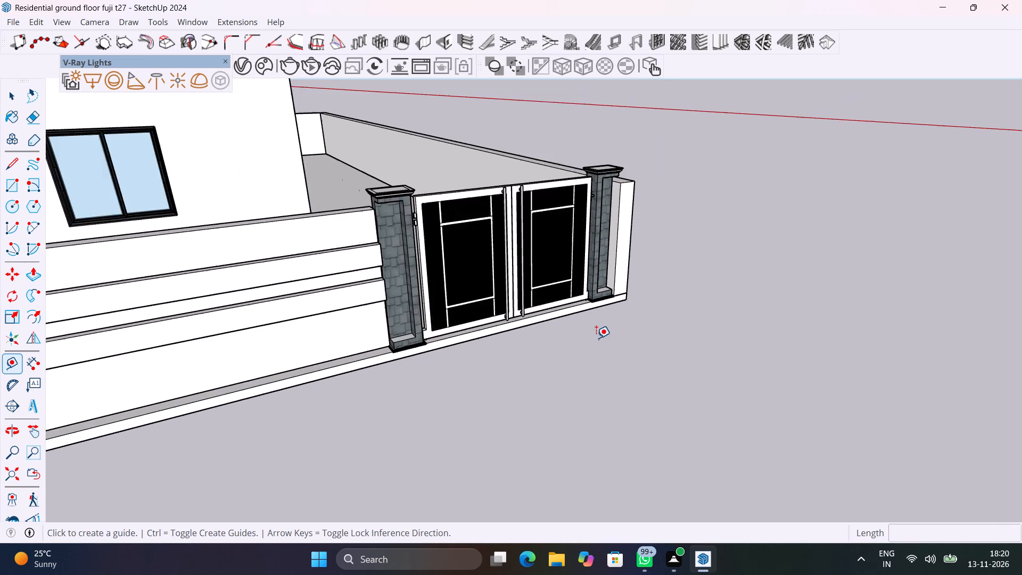
{"action": "scroll", "coordinate": [596, 338], "scroll_direction": "down", "scroll_amount": 9}
{"action": "middle_click_drag", "start_coordinate": [624, 338], "coordinate": [455, 366]}
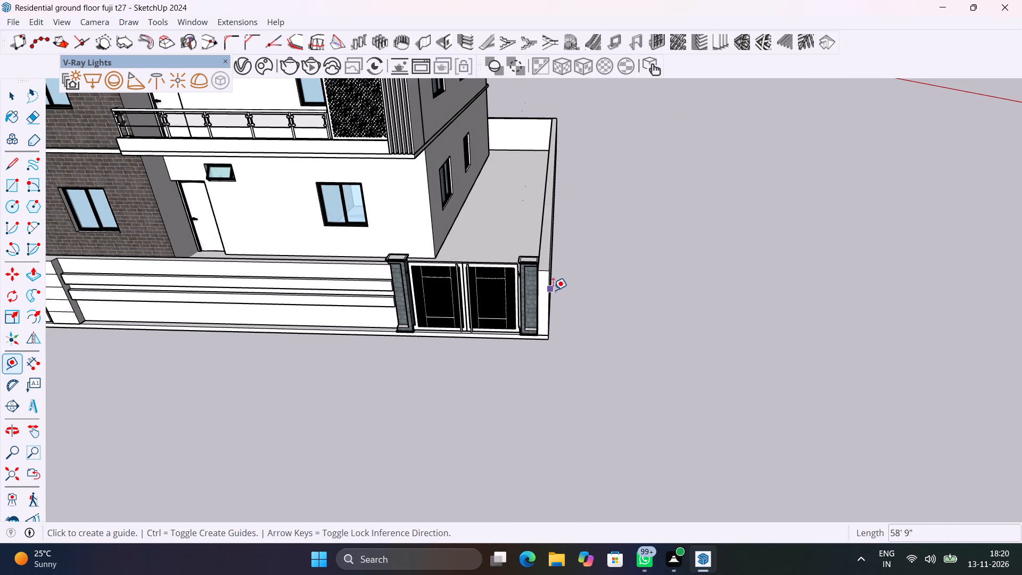
{"action": "scroll", "coordinate": [551, 293], "scroll_direction": "up", "scroll_amount": 11}
{"action": "middle_click_drag", "start_coordinate": [565, 306], "coordinate": [550, 295]}
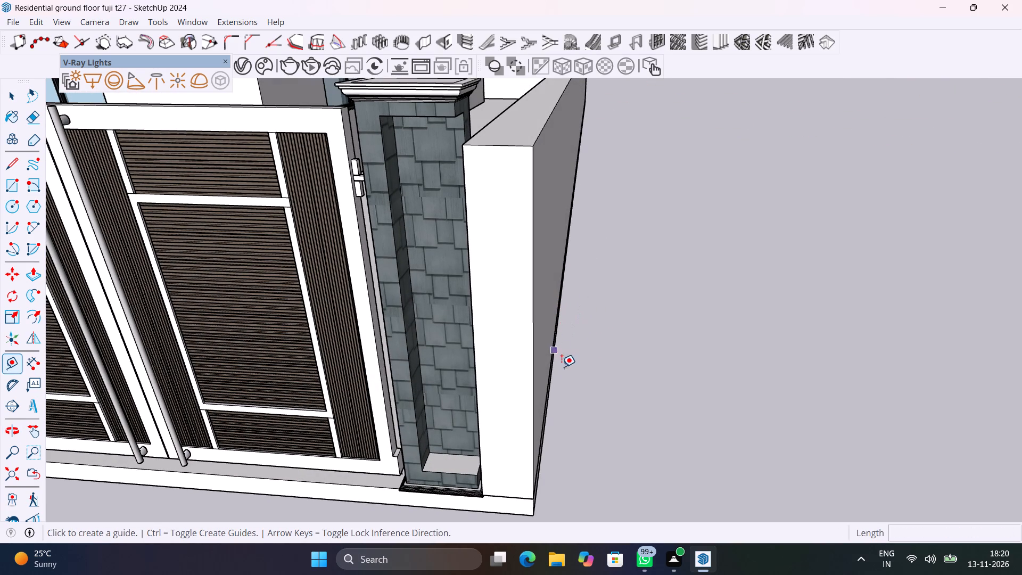
{"action": "middle_click_drag", "start_coordinate": [563, 372], "coordinate": [547, 240]}
{"action": "scroll", "coordinate": [547, 240], "scroll_direction": "down", "scroll_amount": 9}
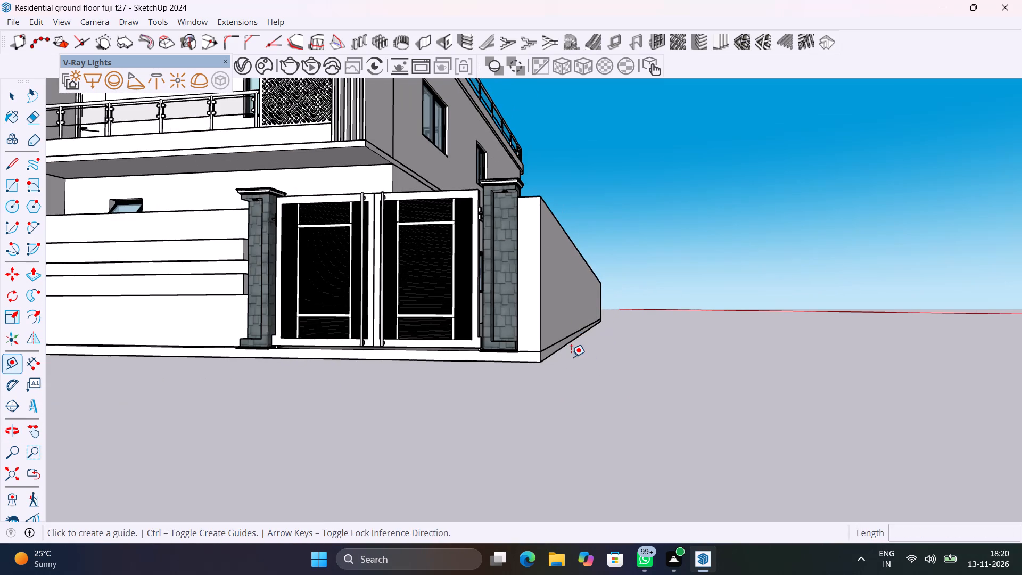
{"action": "left_click", "coordinate": [565, 347]}
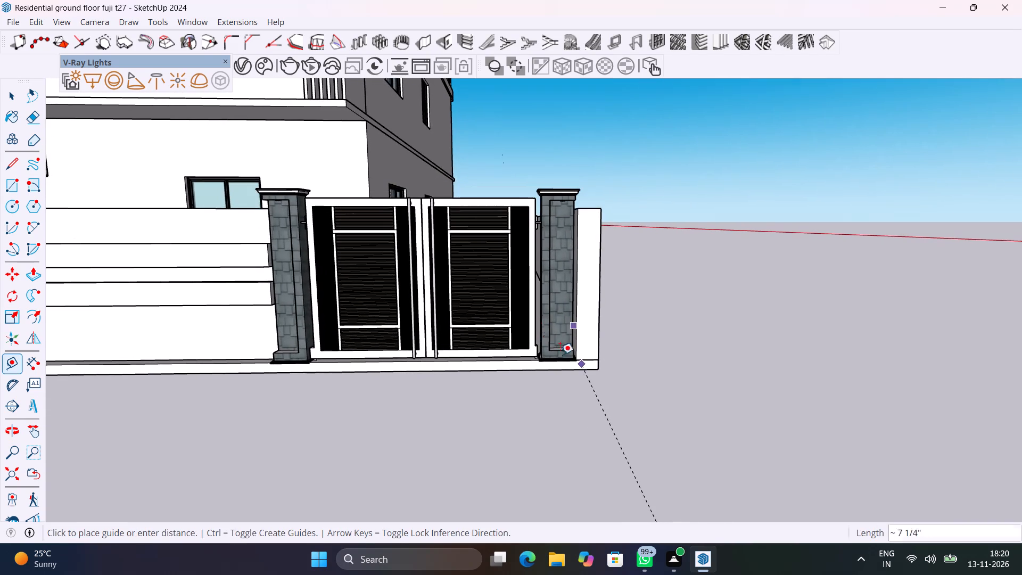
{"action": "scroll", "coordinate": [576, 375], "scroll_direction": "up", "scroll_amount": 9}
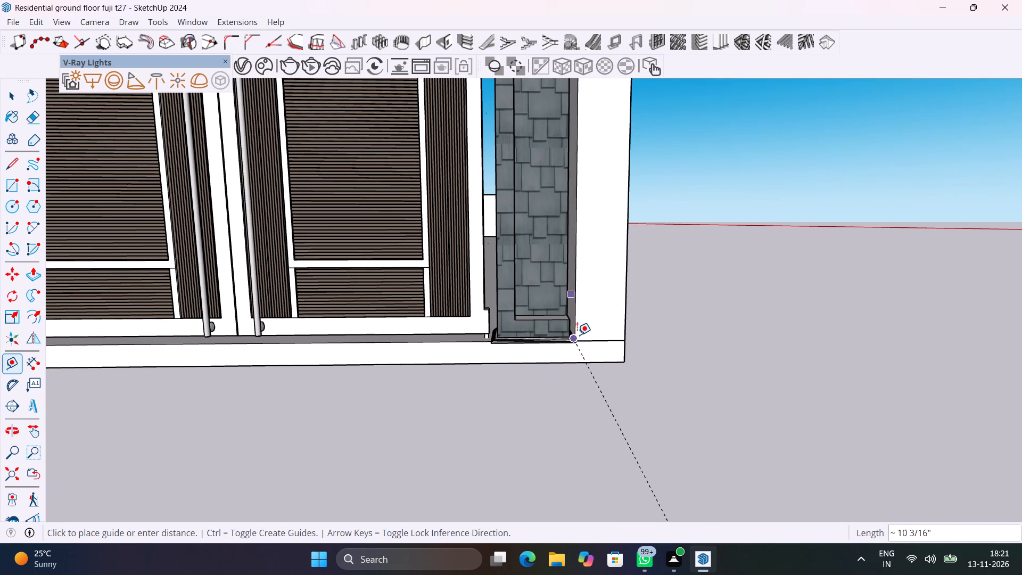
{"action": "left_click", "coordinate": [577, 362]}
Place a parallel guide line about 9' from the first, aligned with the other gate pillar's gate-facing side.
{"action": "left_click", "coordinate": [581, 380]}
{"action": "scroll", "coordinate": [516, 380], "scroll_direction": "down", "scroll_amount": 11}
{"action": "scroll", "coordinate": [299, 372], "scroll_direction": "up", "scroll_amount": 5}
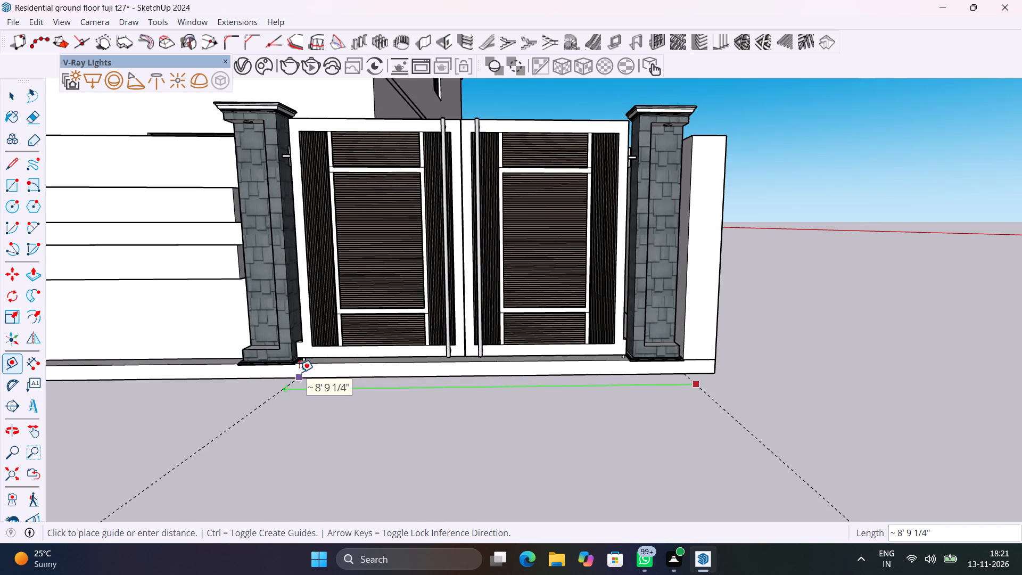
{"action": "middle_click_drag", "start_coordinate": [300, 372], "coordinate": [355, 409]}
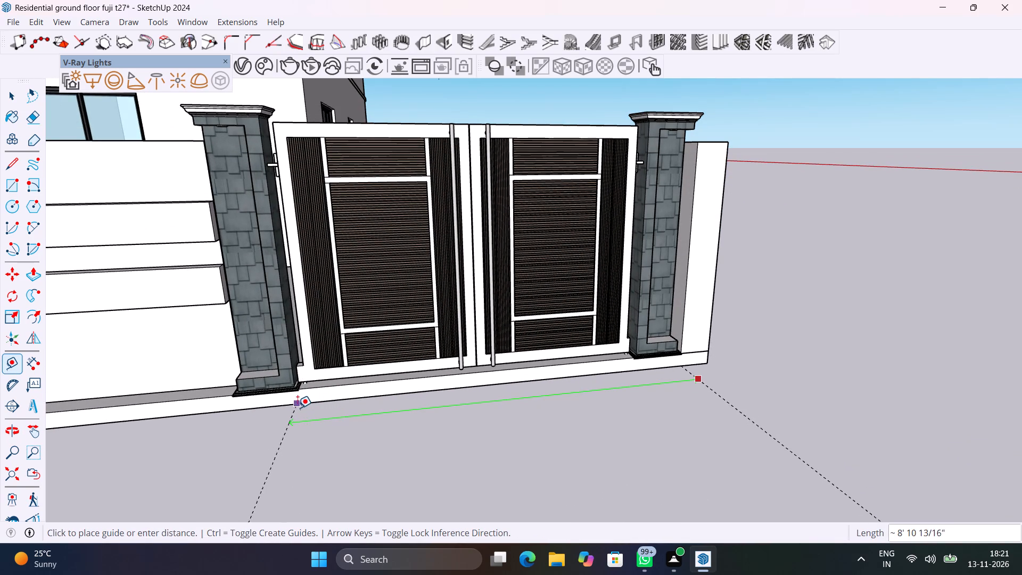
{"action": "scroll", "coordinate": [292, 409], "scroll_direction": "up", "scroll_amount": 6}
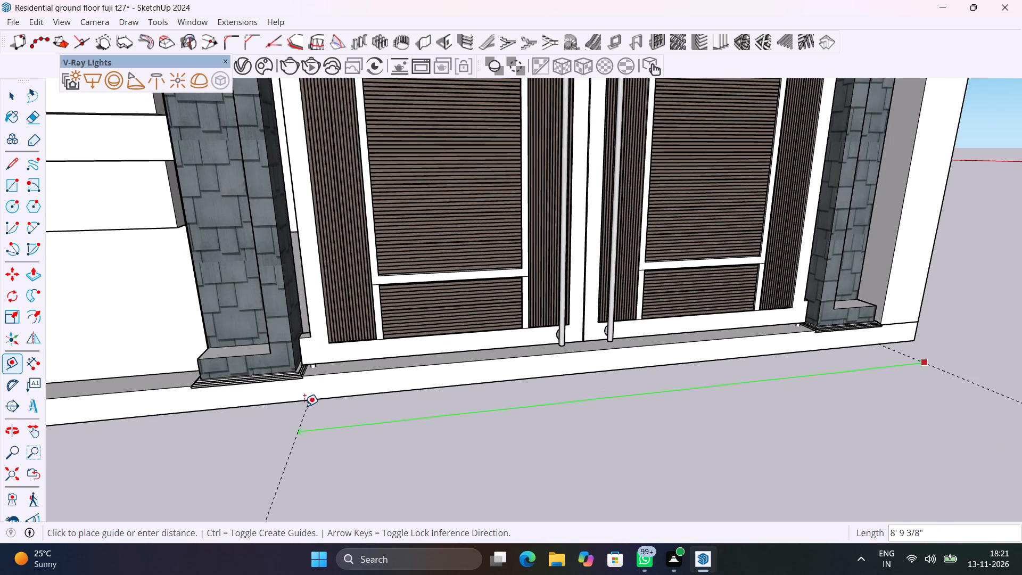
{"action": "left_click", "coordinate": [294, 405]}
Draw a ground rectangle about 1' 4 1/2" by 8' 11 3/4" between the two guides, just in front of the gate.
{"action": "scroll", "coordinate": [349, 417], "scroll_direction": "down", "scroll_amount": 7}
{"action": "middle_click_drag", "start_coordinate": [348, 429], "coordinate": [416, 429]}
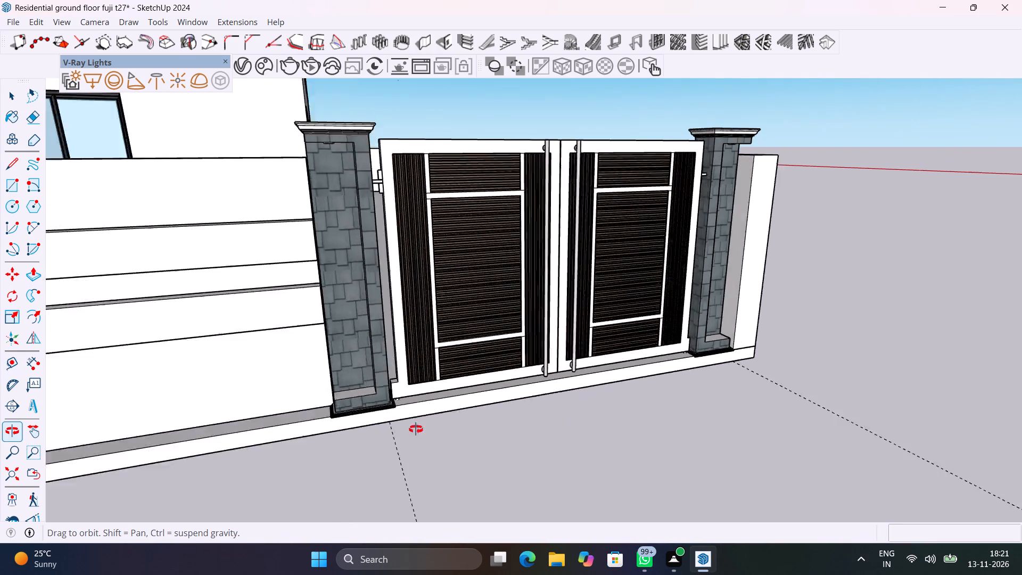
{"action": "middle_click_drag", "start_coordinate": [416, 429], "coordinate": [240, 398]}
{"action": "scroll", "coordinate": [421, 453], "scroll_direction": "up", "scroll_amount": 4}
{"action": "key", "text": "space"}
{"action": "middle_click_drag", "start_coordinate": [479, 451], "coordinate": [316, 413], "text": "shift"}
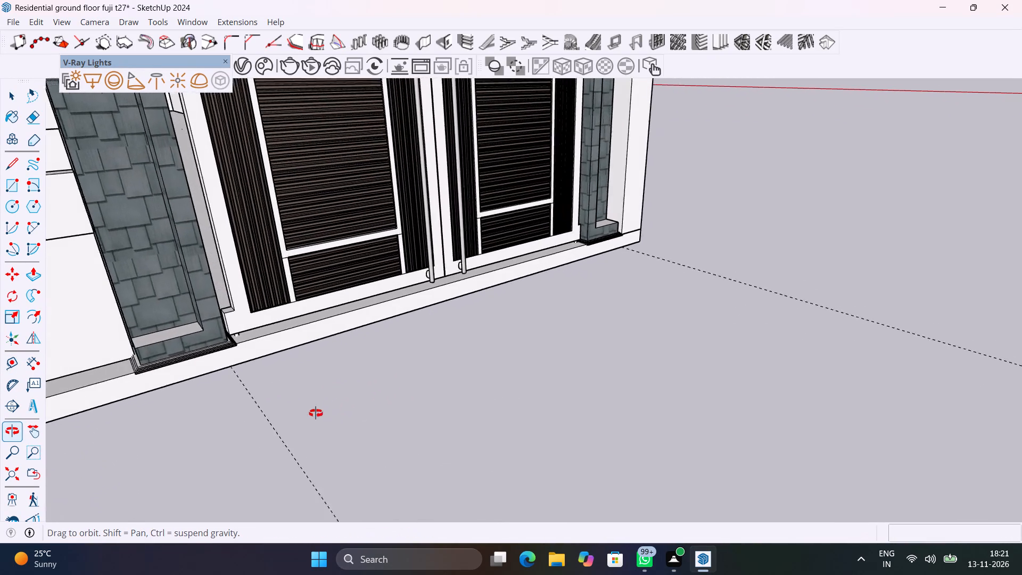
{"action": "middle_click_drag", "start_coordinate": [316, 413], "coordinate": [264, 431], "text": "shift"}
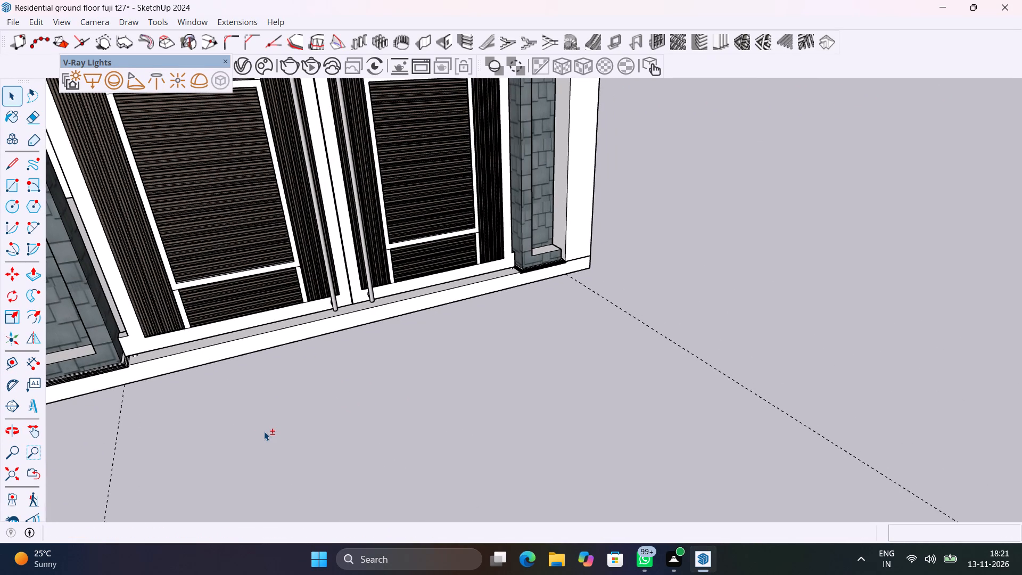
{"action": "key", "text": "r"}
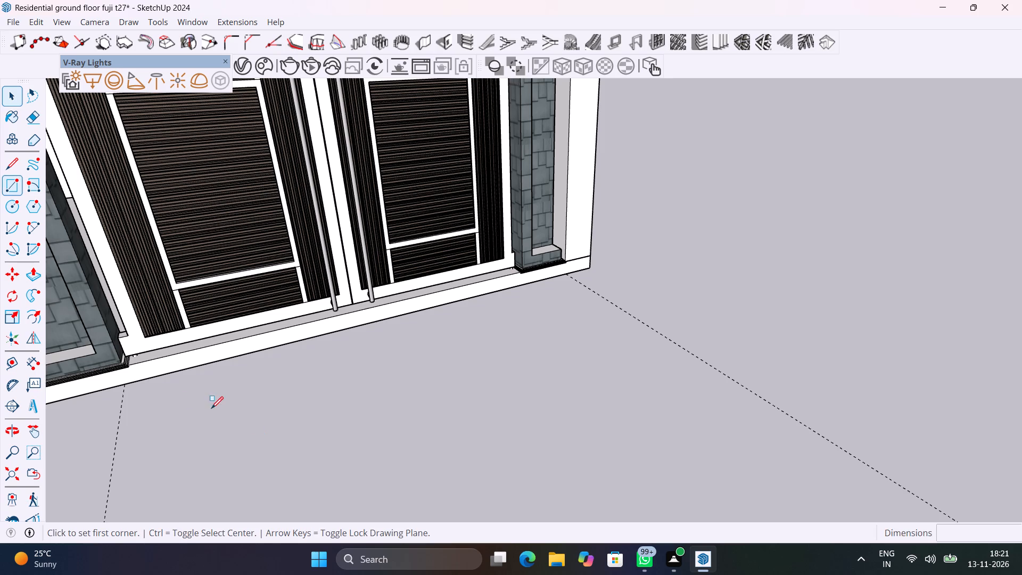
{"action": "left_click", "coordinate": [122, 414]}
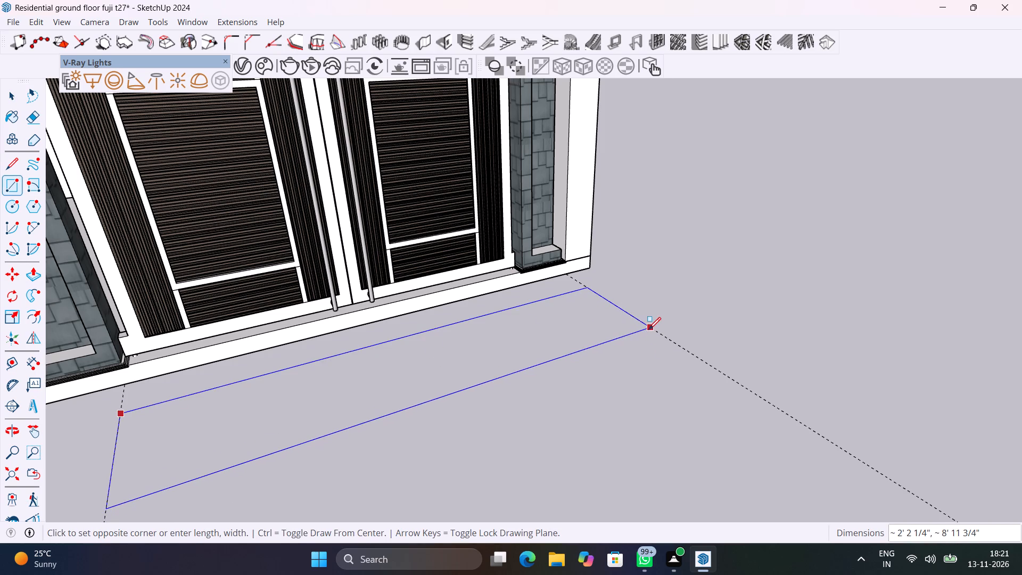
{"action": "left_click", "coordinate": [626, 310]}
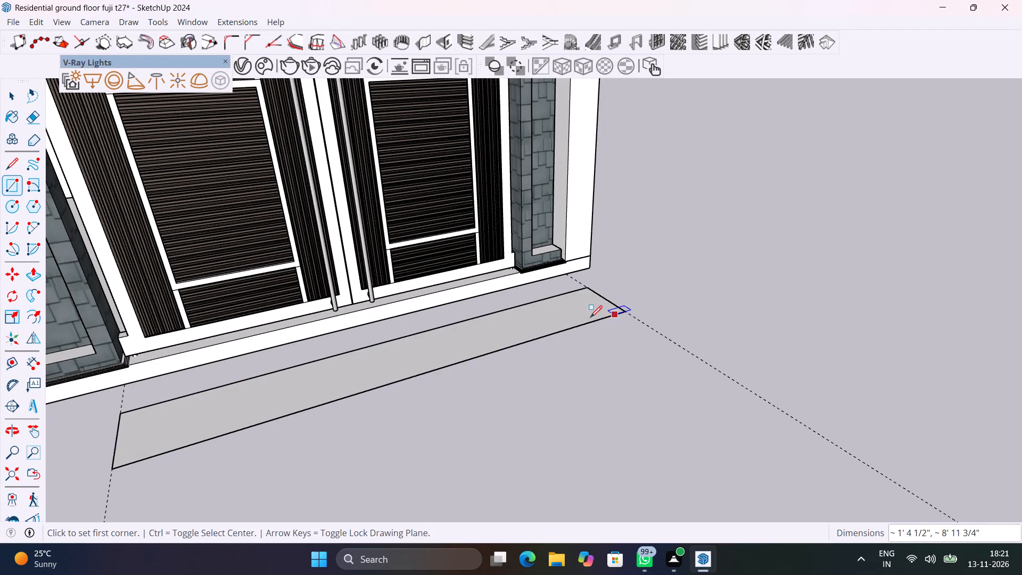
{"action": "key", "text": "space"}
Push/Pull the rectangle up 4" to match the height of the boundary wall's base ledge.
{"action": "middle_click_drag", "start_coordinate": [249, 391], "coordinate": [544, 341], "text": "shift"}
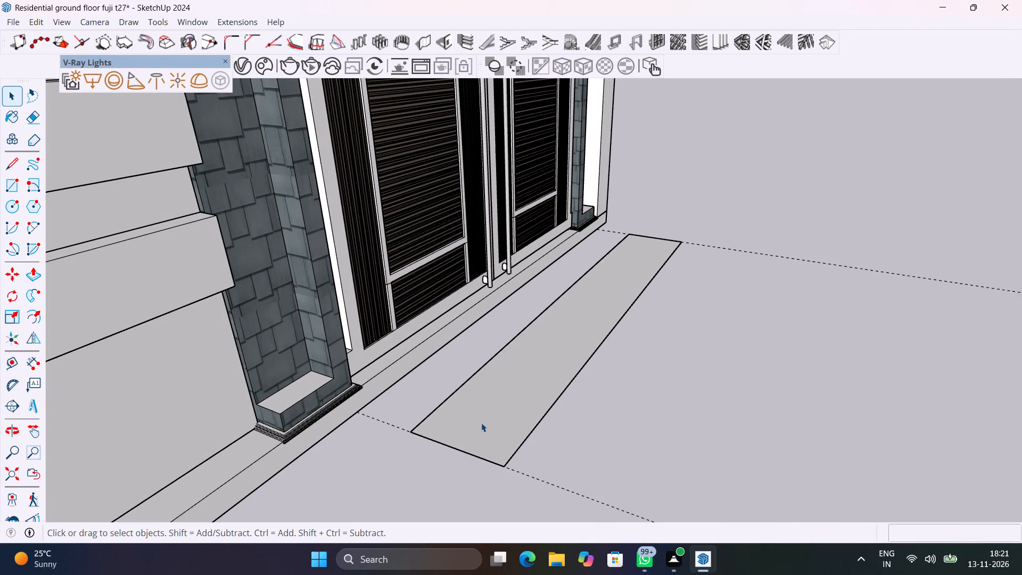
{"action": "left_click", "coordinate": [481, 423]}
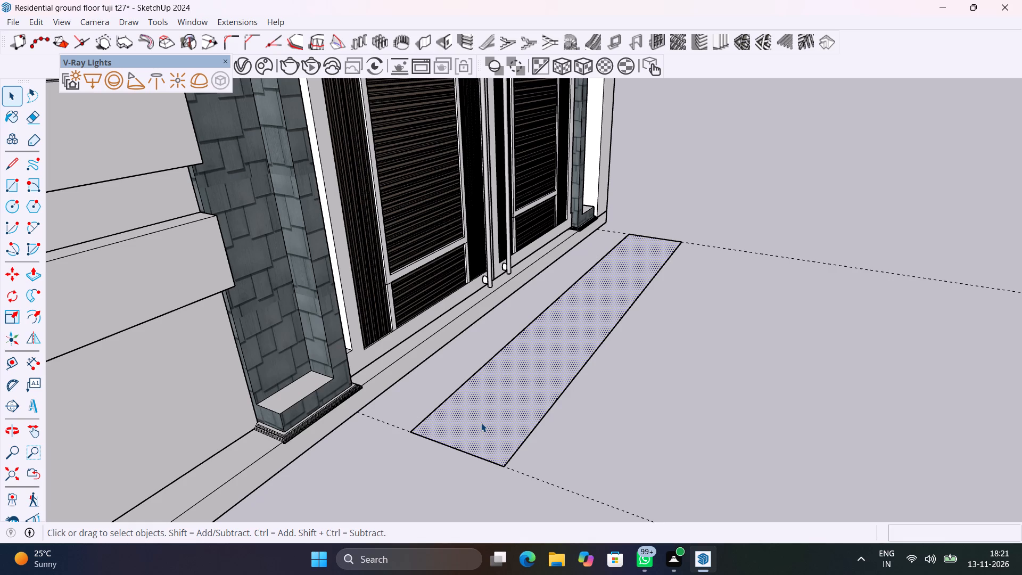
{"action": "scroll", "coordinate": [490, 390], "scroll_direction": "up", "scroll_amount": 6}
{"action": "scroll", "coordinate": [474, 385], "scroll_direction": "down", "scroll_amount": 2}
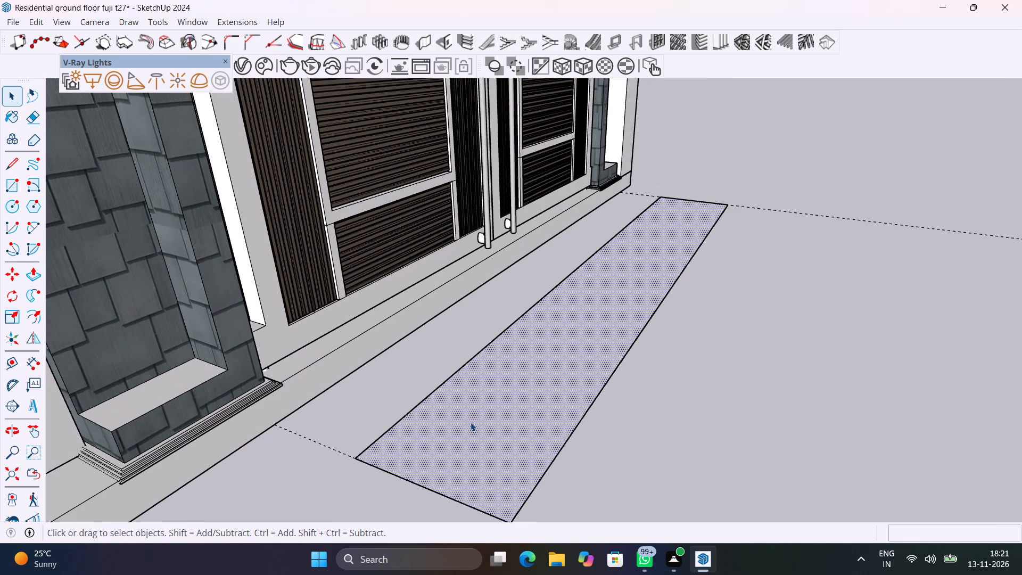
{"action": "scroll", "coordinate": [471, 423], "scroll_direction": "down", "scroll_amount": 1}
{"action": "middle_click_drag", "start_coordinate": [471, 422], "coordinate": [482, 381]}
{"action": "scroll", "coordinate": [482, 381], "scroll_direction": "down", "scroll_amount": 1}
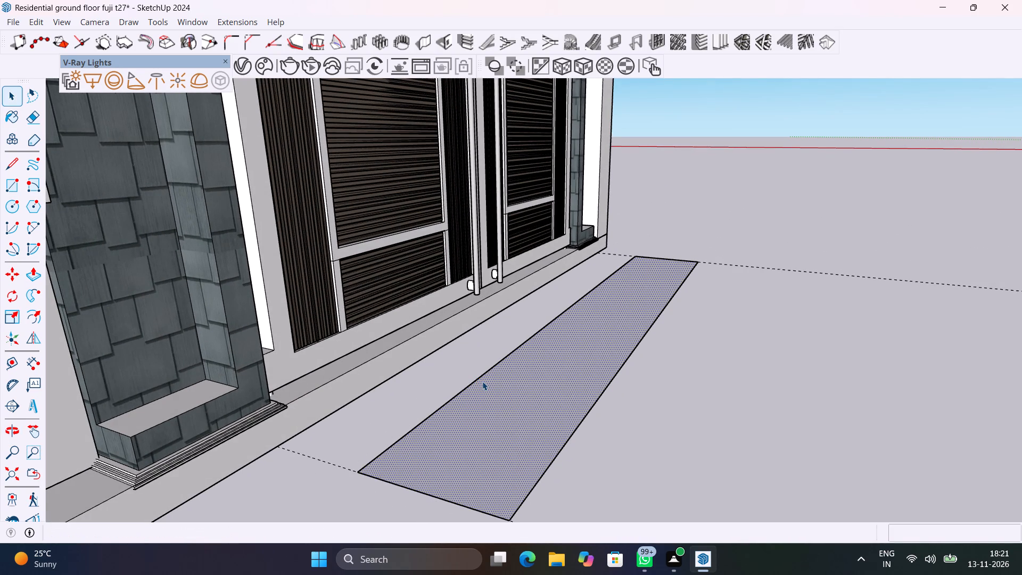
{"action": "middle_click_drag", "start_coordinate": [485, 421], "coordinate": [489, 377]}
{"action": "key", "text": "p"}
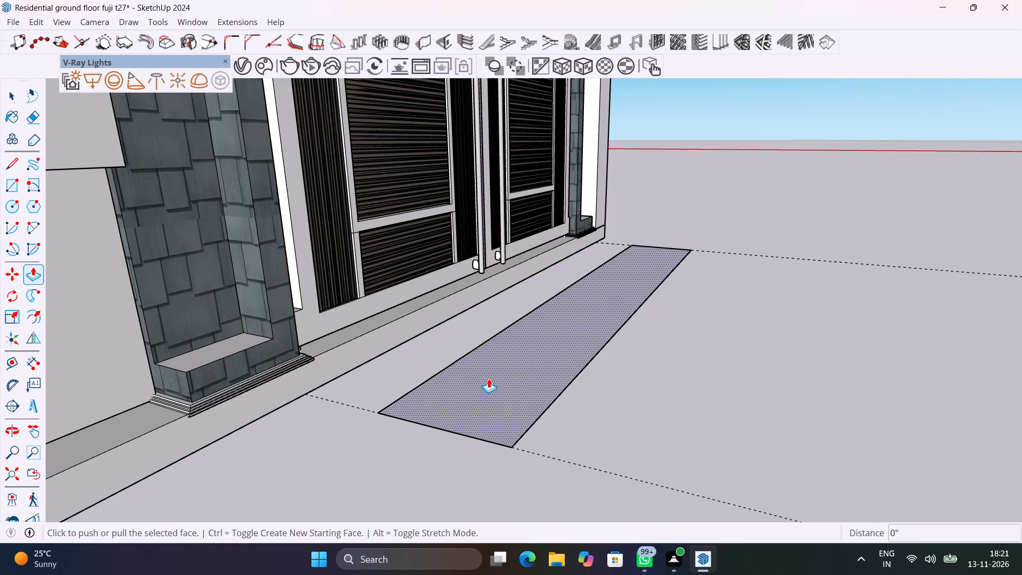
{"action": "left_click", "coordinate": [489, 379]}
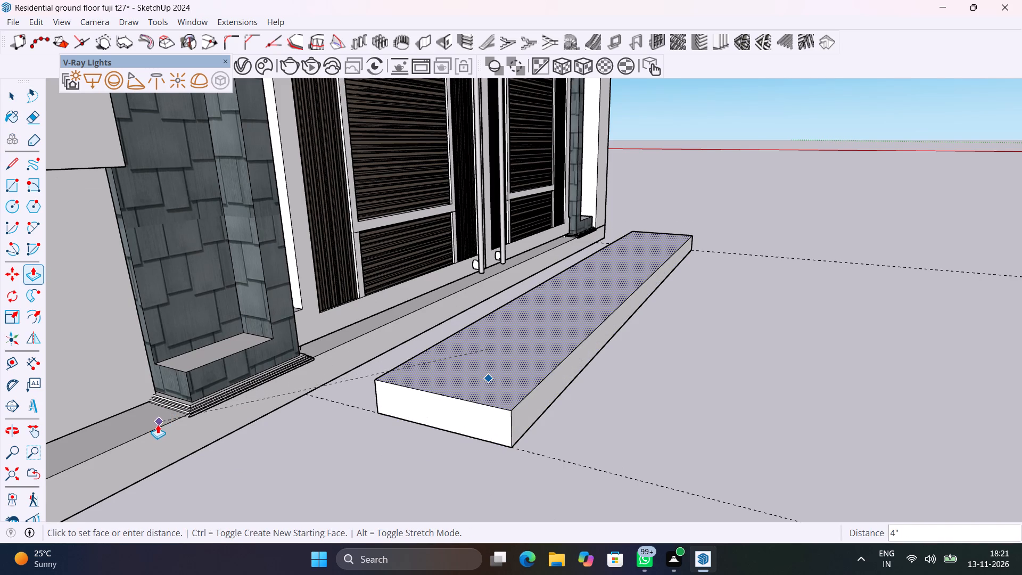
{"action": "left_click", "coordinate": [157, 424]}
{"action": "key", "text": "space"}
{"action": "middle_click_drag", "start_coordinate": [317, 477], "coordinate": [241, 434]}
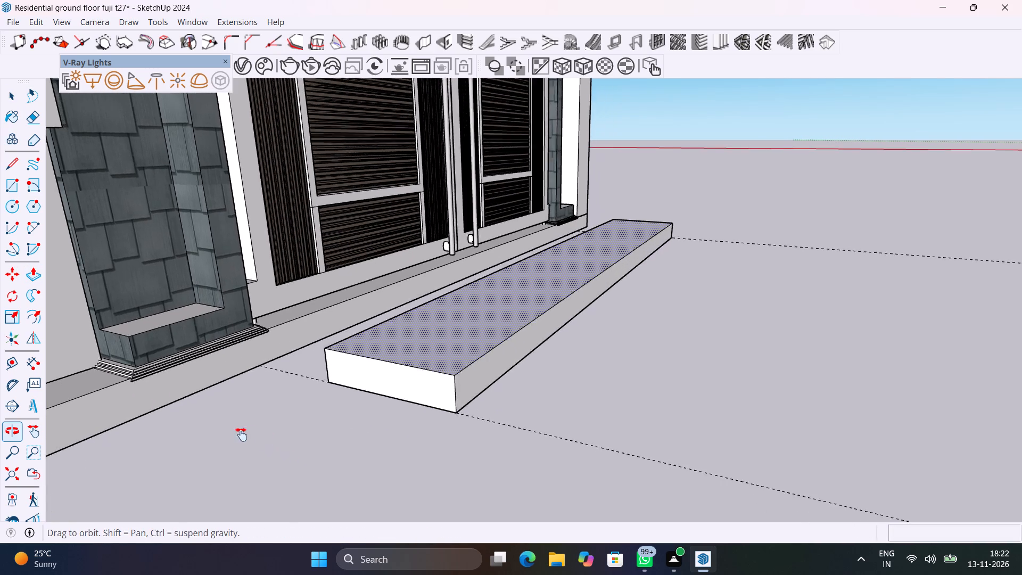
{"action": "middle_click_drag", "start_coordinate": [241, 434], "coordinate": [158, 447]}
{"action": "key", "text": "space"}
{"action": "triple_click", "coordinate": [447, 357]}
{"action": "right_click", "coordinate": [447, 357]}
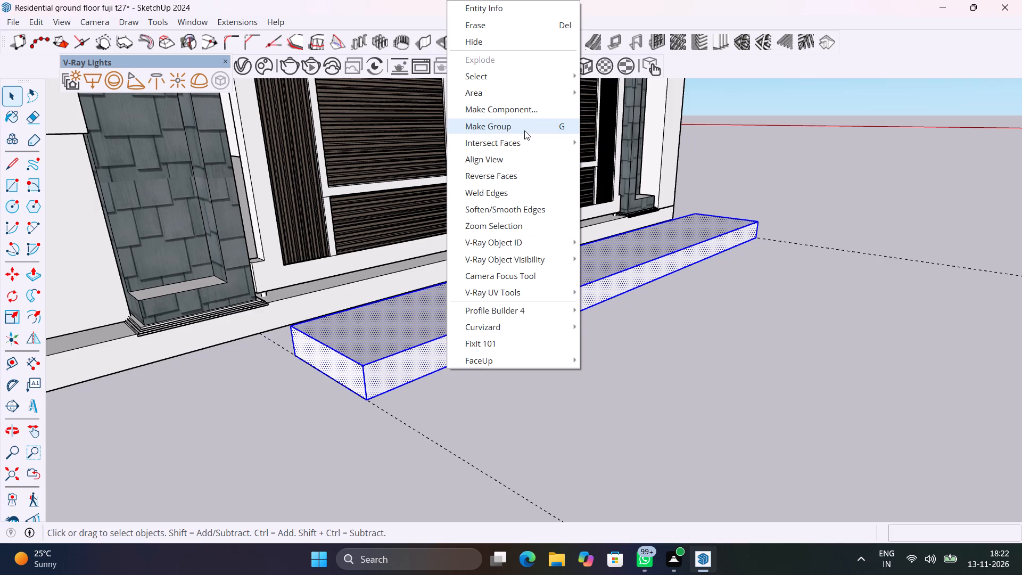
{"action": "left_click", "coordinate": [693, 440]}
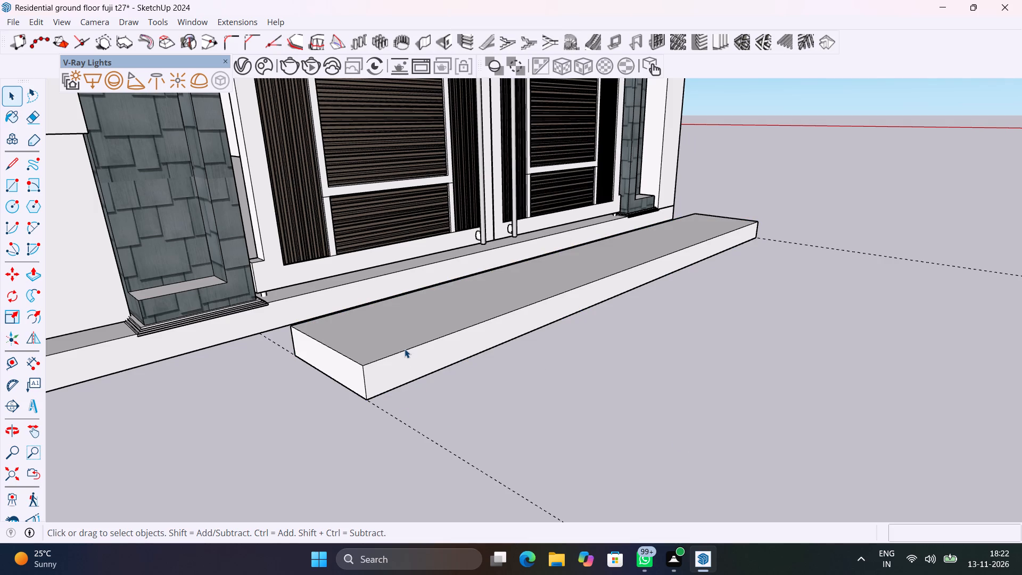
Move the block's top outer edge about 7 1/16" outward and down to the guide on the ground, forming a sloped ramp.
{"action": "left_click", "coordinate": [407, 352]}
{"action": "left_click", "coordinate": [409, 350]}
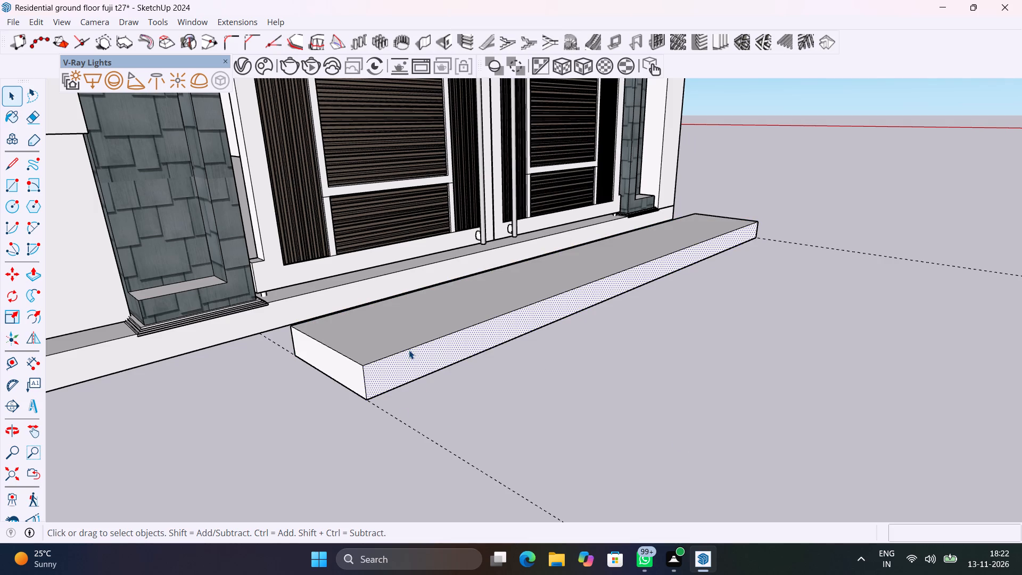
{"action": "key", "text": "m"}
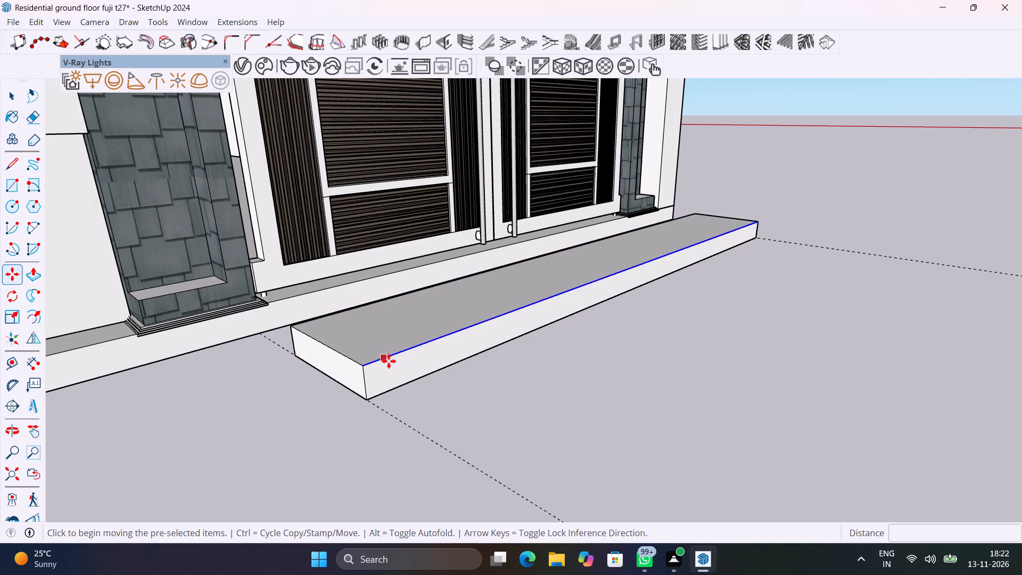
{"action": "left_click", "coordinate": [362, 368]}
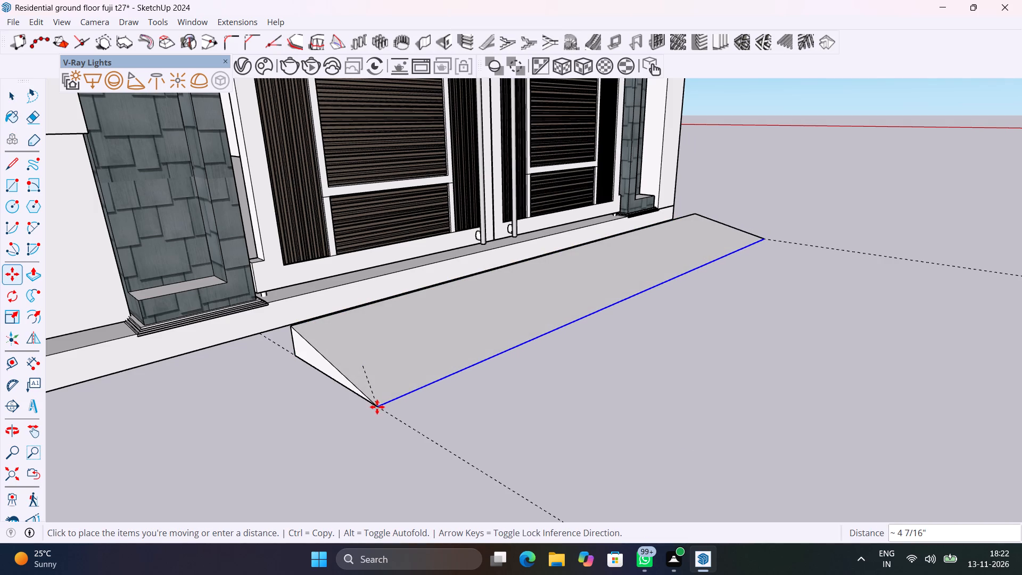
{"action": "middle_click_drag", "start_coordinate": [418, 400], "coordinate": [591, 369]}
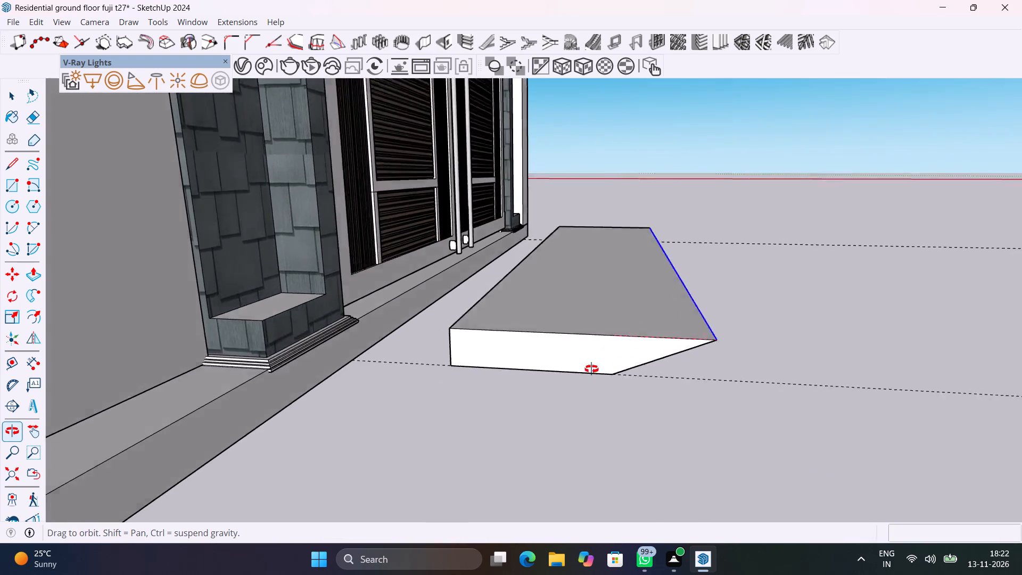
{"action": "middle_click_drag", "start_coordinate": [591, 369], "coordinate": [580, 365]}
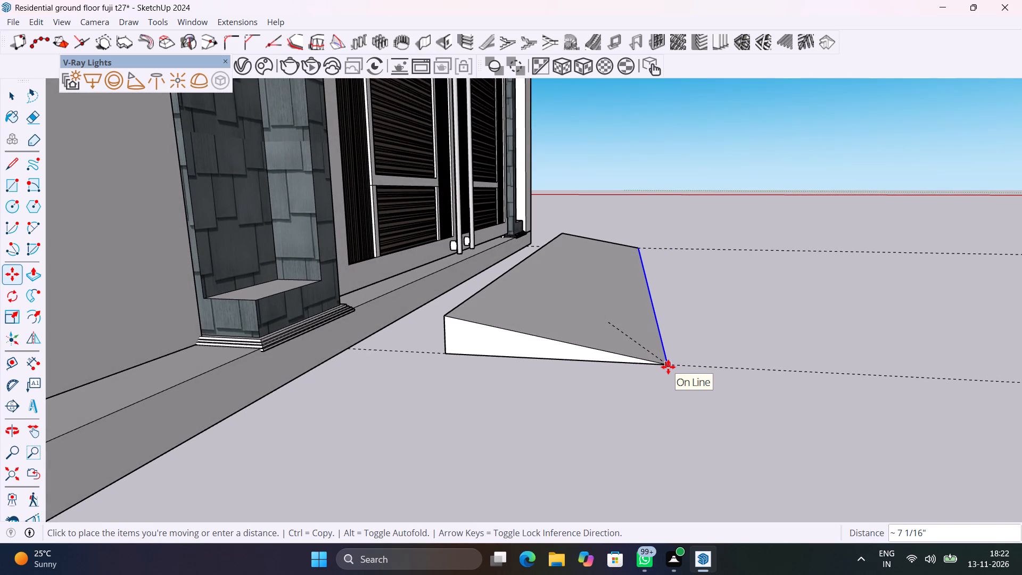
{"action": "left_click", "coordinate": [668, 367]}
{"action": "key", "text": "space"}
{"action": "left_click", "coordinate": [564, 402]}
Group all the faces and edges of the entrance ramp.
{"action": "triple_click", "coordinate": [592, 298]}
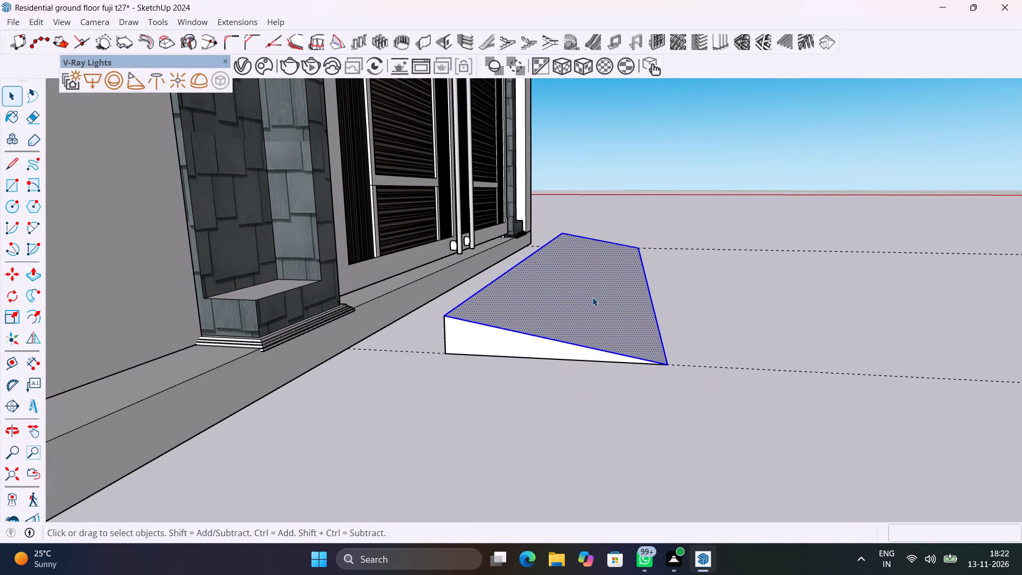
{"action": "left_click", "coordinate": [592, 297]}
{"action": "right_click", "coordinate": [593, 297]}
{"action": "left_click", "coordinate": [665, 129]}
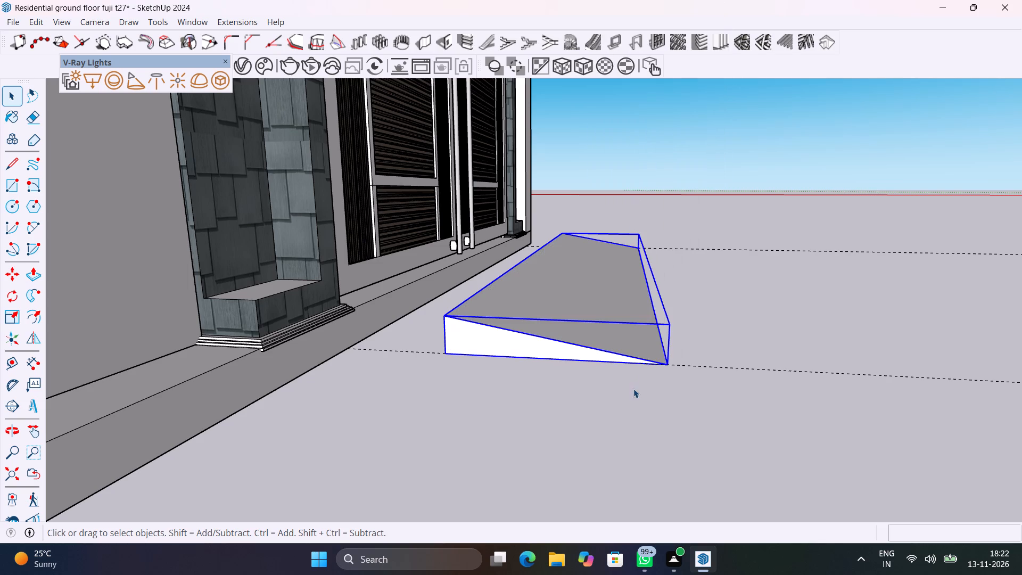
{"action": "middle_click_drag", "start_coordinate": [633, 389], "coordinate": [501, 413]}
{"action": "left_click", "coordinate": [878, 334]}
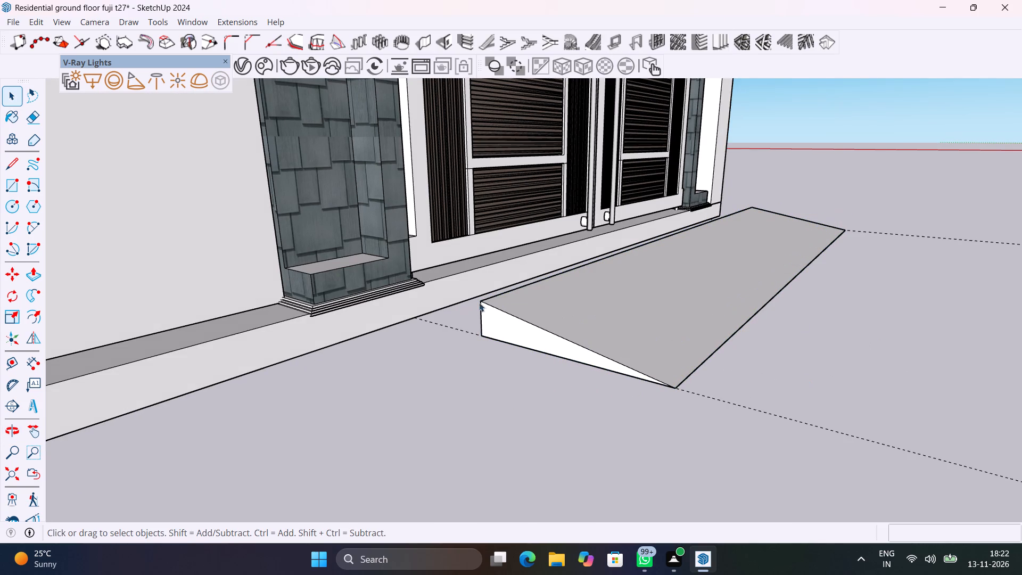
Move the ramp group about 11" by its lower back corner until it sits flush against the boundary wall's base.
{"action": "left_click", "coordinate": [492, 306]}
{"action": "scroll", "coordinate": [488, 317], "scroll_direction": "up", "scroll_amount": 9}
{"action": "middle_click_drag", "start_coordinate": [497, 374], "coordinate": [644, 440]}
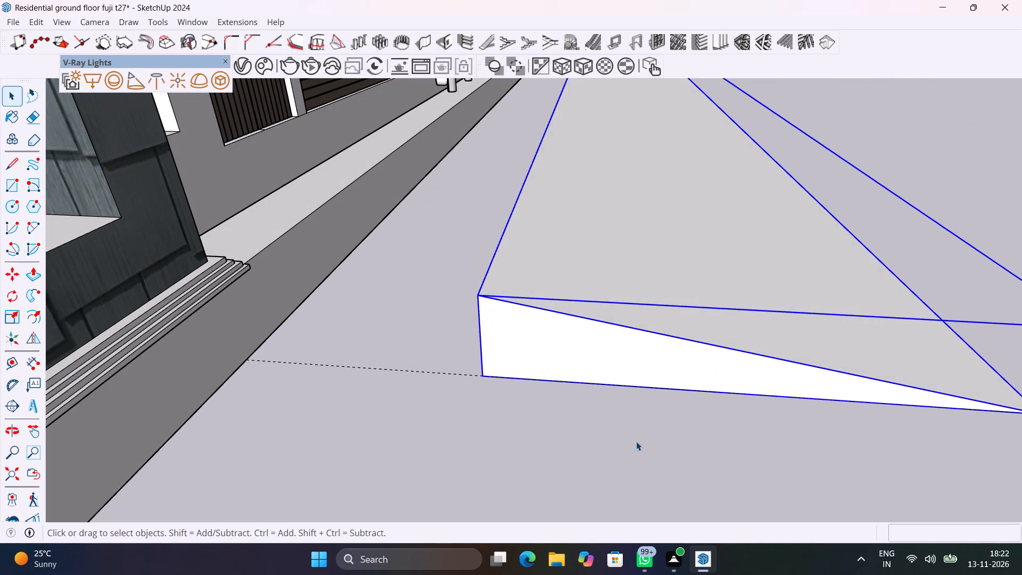
{"action": "key", "text": "m"}
{"action": "left_click", "coordinate": [485, 376]}
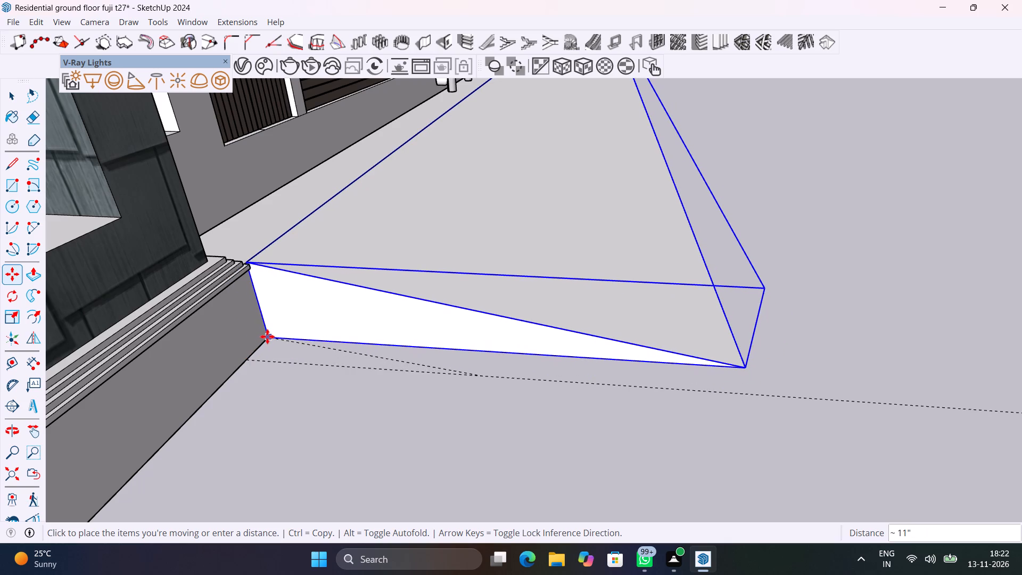
{"action": "scroll", "coordinate": [267, 336], "scroll_direction": "up", "scroll_amount": 8}
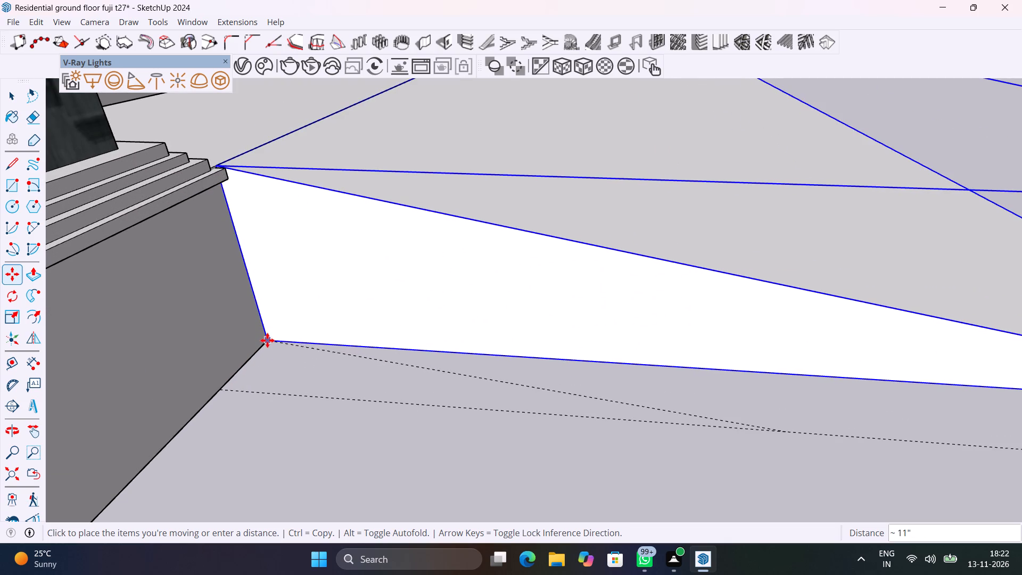
{"action": "left_click", "coordinate": [267, 340]}
{"action": "middle_click_drag", "start_coordinate": [307, 380], "coordinate": [128, 439]}
{"action": "scroll", "coordinate": [342, 355], "scroll_direction": "down", "scroll_amount": 20}
{"action": "scroll", "coordinate": [342, 355], "scroll_direction": "down", "scroll_amount": 4}
{"action": "middle_click_drag", "start_coordinate": [577, 372], "coordinate": [270, 376]}
{"action": "key", "text": "space"}
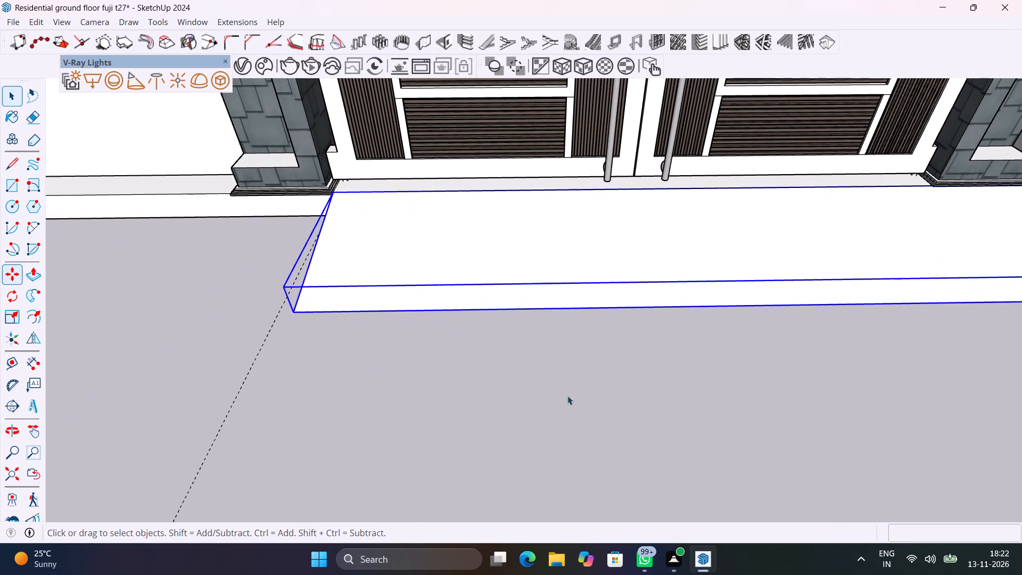
{"action": "left_click", "coordinate": [673, 419]}
Open the ramp group and Push/Pull its end face near the wall corner inward to the inner edge of the gate pillar's base.
{"action": "scroll", "coordinate": [789, 443], "scroll_direction": "down", "scroll_amount": 5}
{"action": "middle_click_drag", "start_coordinate": [801, 449], "coordinate": [421, 399], "text": "shift"}
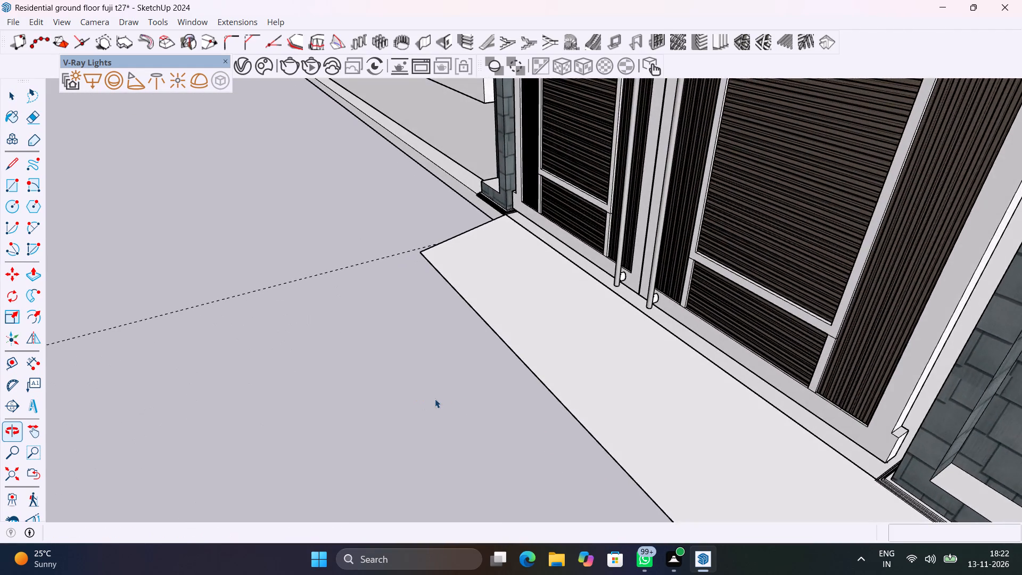
{"action": "scroll", "coordinate": [435, 399], "scroll_direction": "down", "scroll_amount": 10}
{"action": "middle_click_drag", "start_coordinate": [529, 468], "coordinate": [498, 365], "text": "shift"}
{"action": "scroll", "coordinate": [586, 383], "scroll_direction": "up", "scroll_amount": 8}
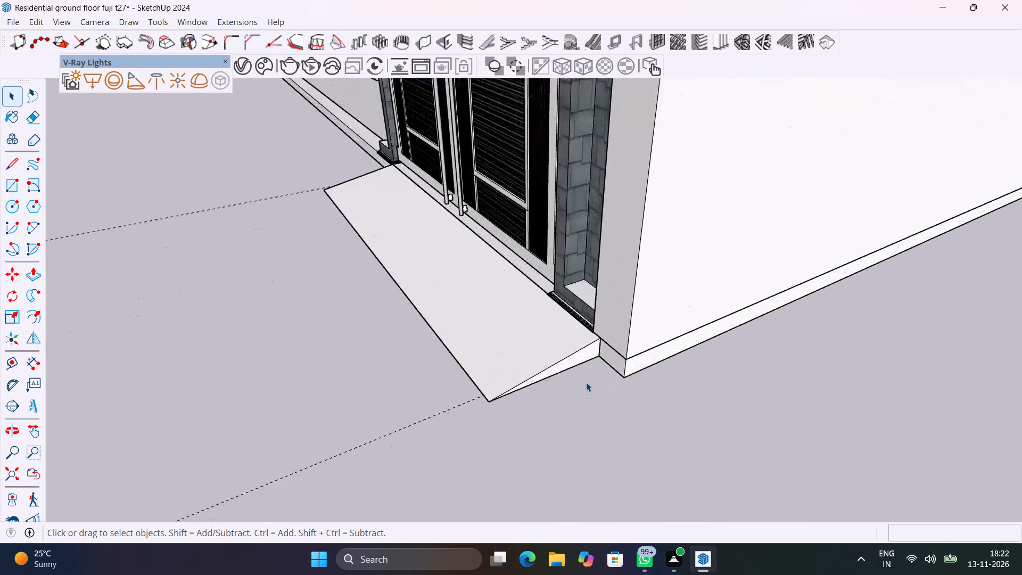
{"action": "scroll", "coordinate": [586, 382], "scroll_direction": "up", "scroll_amount": 4}
{"action": "middle_click_drag", "start_coordinate": [586, 382], "coordinate": [600, 348]}
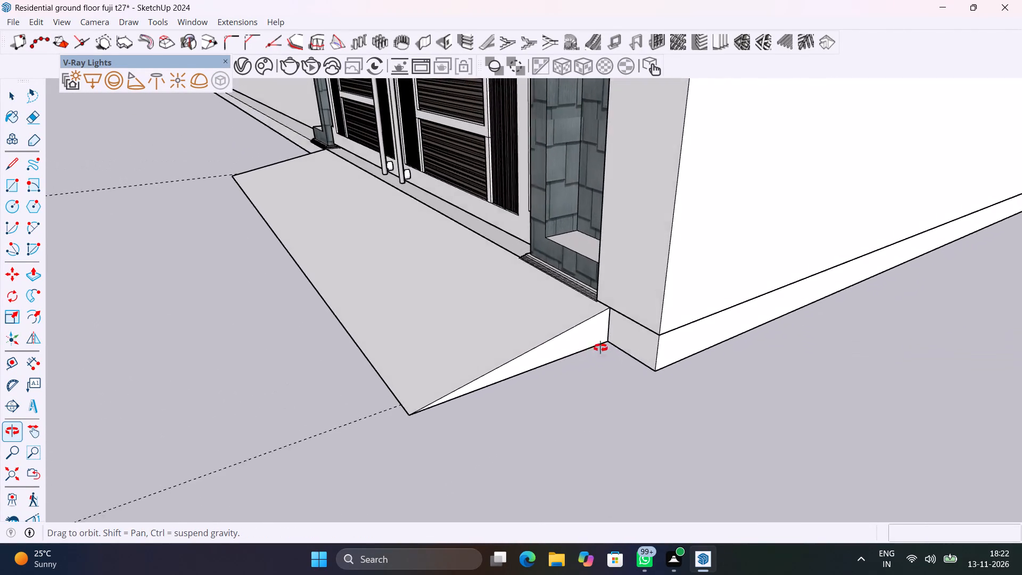
{"action": "middle_click_drag", "start_coordinate": [600, 348], "coordinate": [617, 336]}
{"action": "left_click", "coordinate": [592, 335]}
{"action": "scroll", "coordinate": [592, 335], "scroll_direction": "up", "scroll_amount": 7}
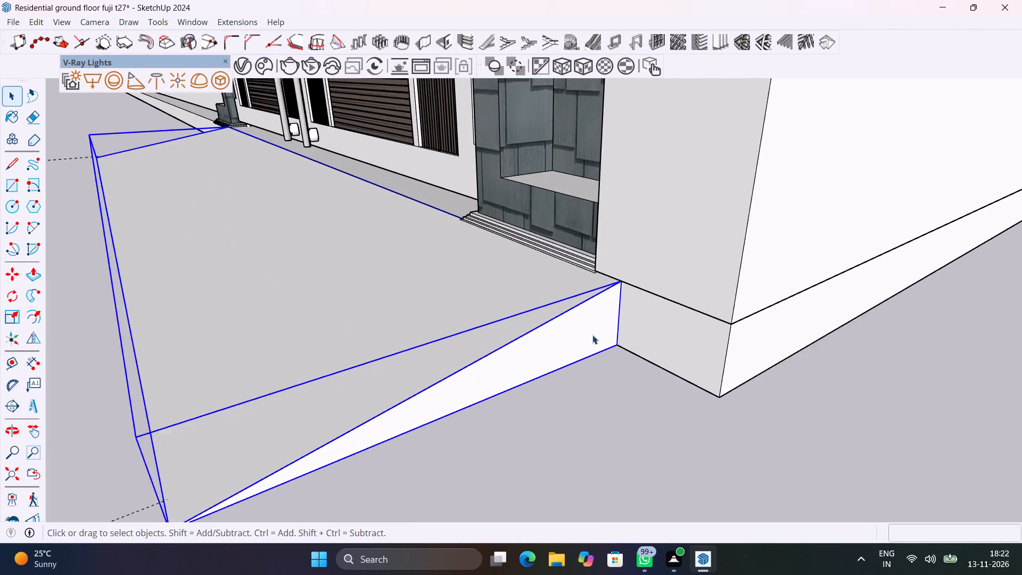
{"action": "scroll", "coordinate": [592, 335], "scroll_direction": "up", "scroll_amount": 1}
{"action": "triple_click", "coordinate": [590, 330]}
{"action": "left_click", "coordinate": [590, 330]}
{"action": "left_click", "coordinate": [590, 330]}
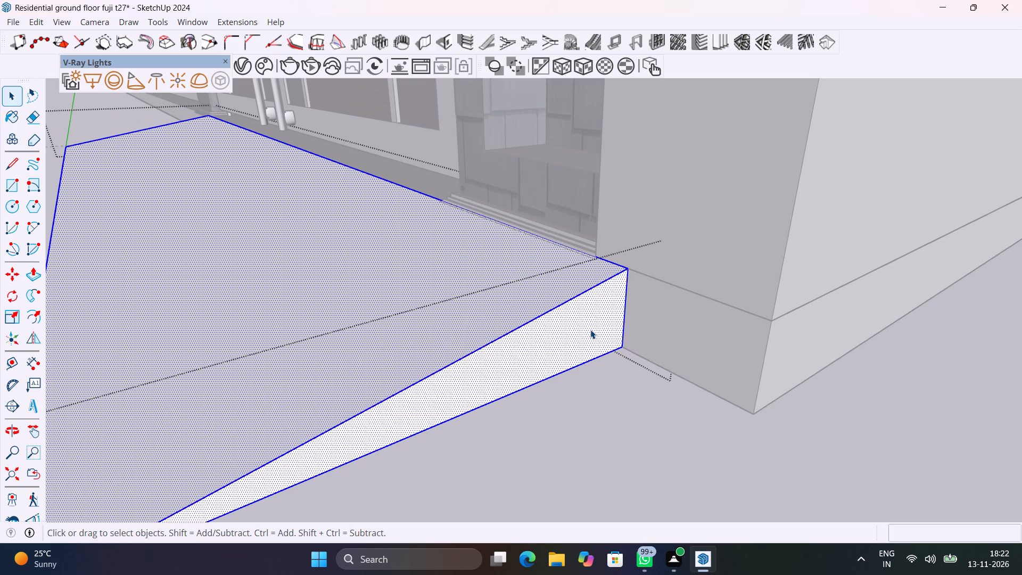
{"action": "key", "text": "p"}
{"action": "left_click", "coordinate": [590, 330]}
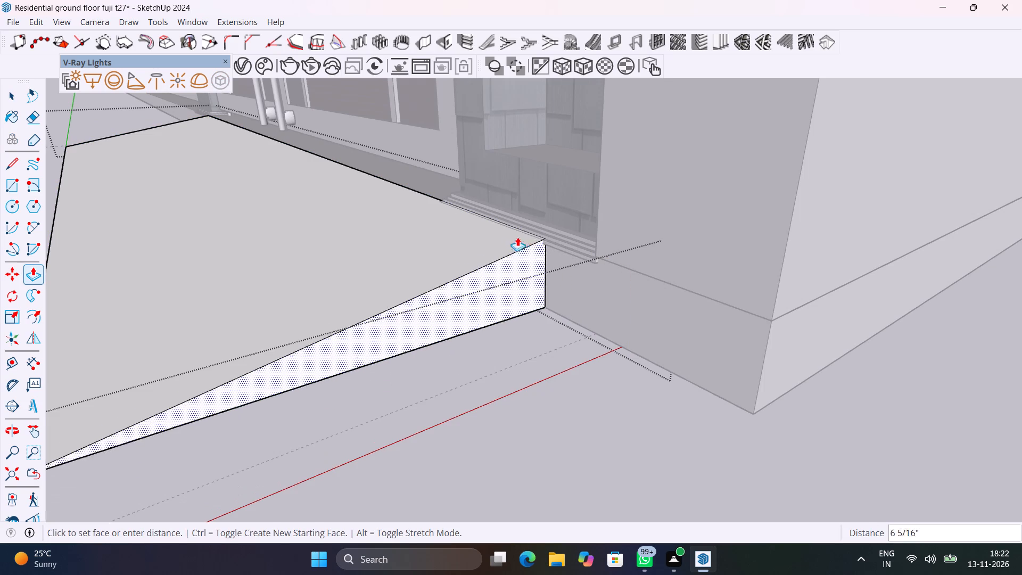
{"action": "left_click", "coordinate": [438, 195]}
{"action": "key", "text": "v"}
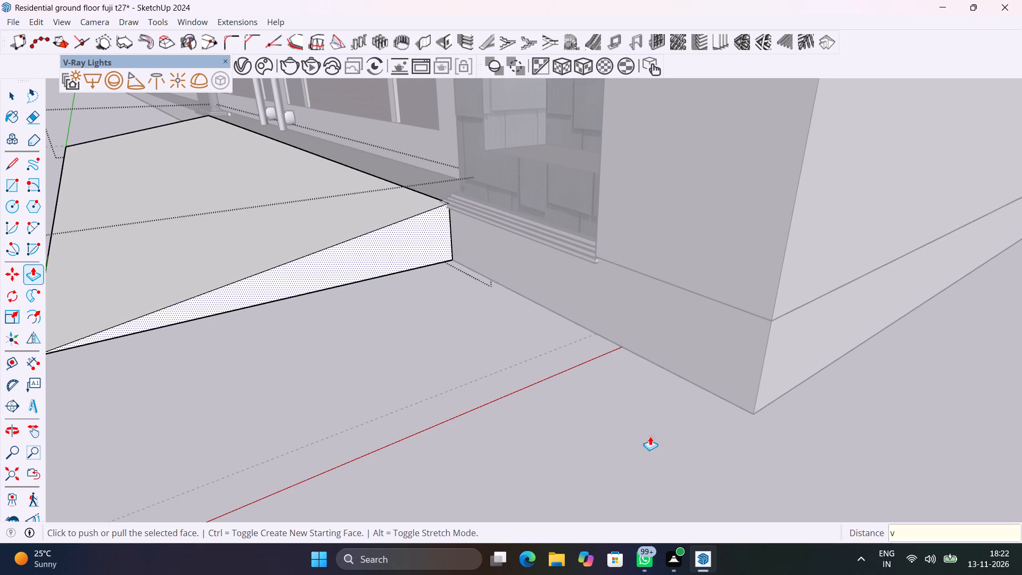
{"action": "key", "text": "space"}
{"action": "key", "text": "space"}
{"action": "key", "text": "space"}
{"action": "left_click", "coordinate": [559, 446]}
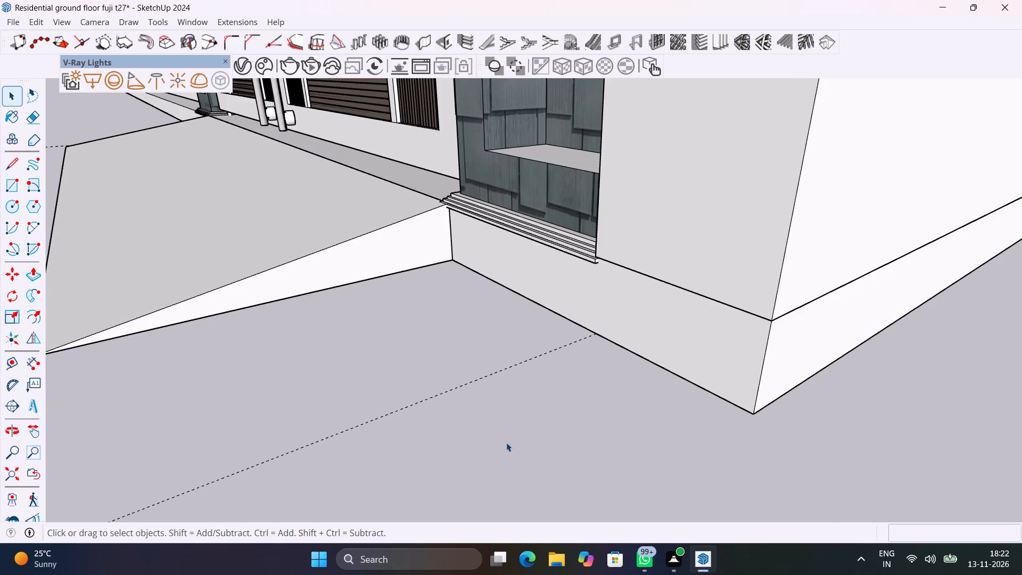
Save the house model with the ramp fitted in front of the double gate.
{"action": "scroll", "coordinate": [506, 442], "scroll_direction": "down", "scroll_amount": 5}
{"action": "middle_click_drag", "start_coordinate": [422, 451], "coordinate": [617, 490]}
{"action": "scroll", "coordinate": [603, 463], "scroll_direction": "down", "scroll_amount": 12}
{"action": "middle_click_drag", "start_coordinate": [470, 469], "coordinate": [622, 440], "text": "shift"}
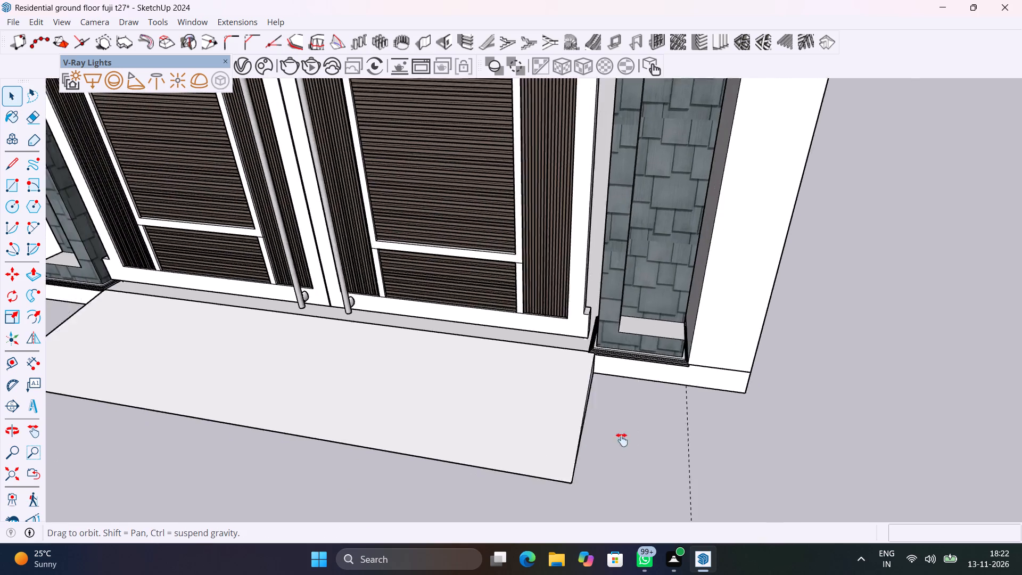
{"action": "middle_click_drag", "start_coordinate": [622, 440], "coordinate": [880, 445], "text": "shift"}
{"action": "scroll", "coordinate": [719, 424], "scroll_direction": "down", "scroll_amount": 8}
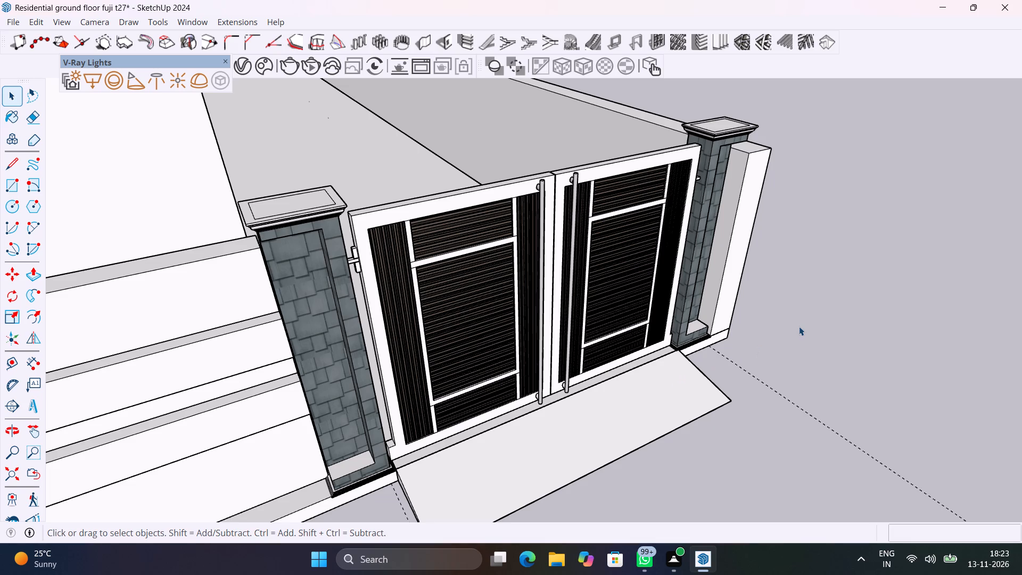
{"action": "key", "text": "ctrl+s"}
{"action": "scroll", "coordinate": [818, 327], "scroll_direction": "down", "scroll_amount": 9}
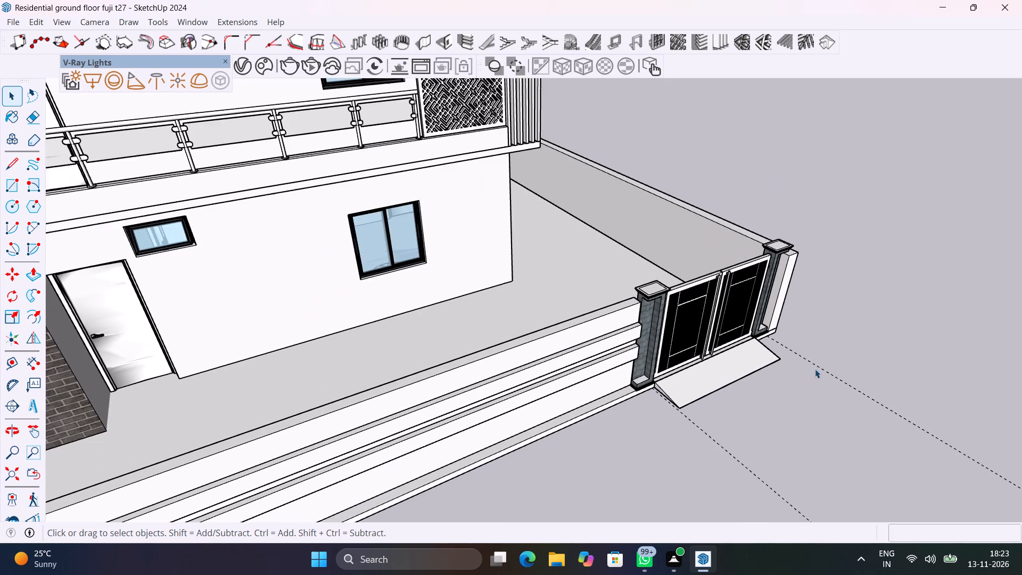
{"action": "middle_click_drag", "start_coordinate": [815, 369], "coordinate": [787, 292]}
{"action": "scroll", "coordinate": [787, 292], "scroll_direction": "down", "scroll_amount": 3}
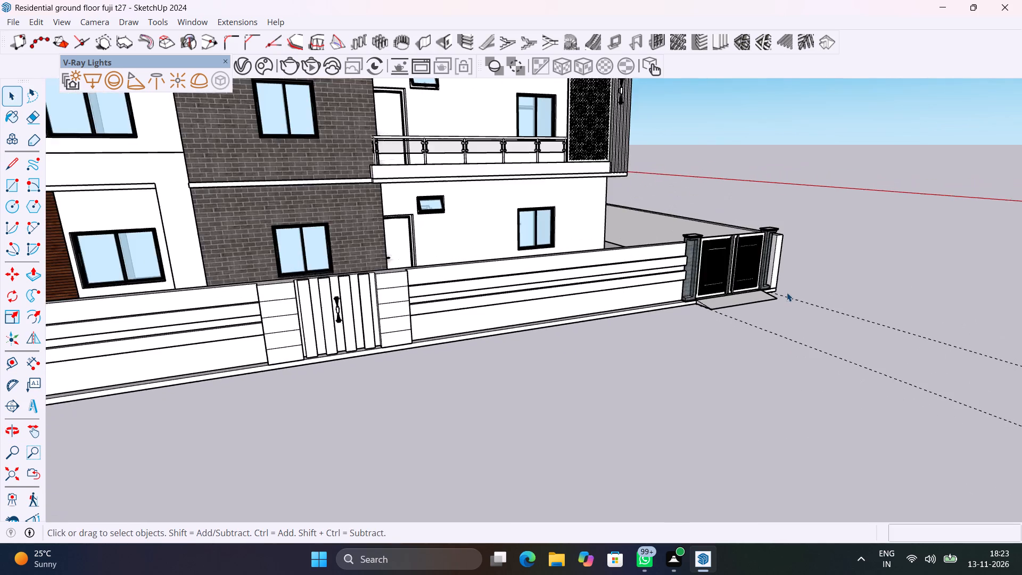
{"action": "scroll", "coordinate": [787, 292], "scroll_direction": "down", "scroll_amount": 6}
{"action": "middle_click_drag", "start_coordinate": [601, 357], "coordinate": [691, 428], "text": "shift"}
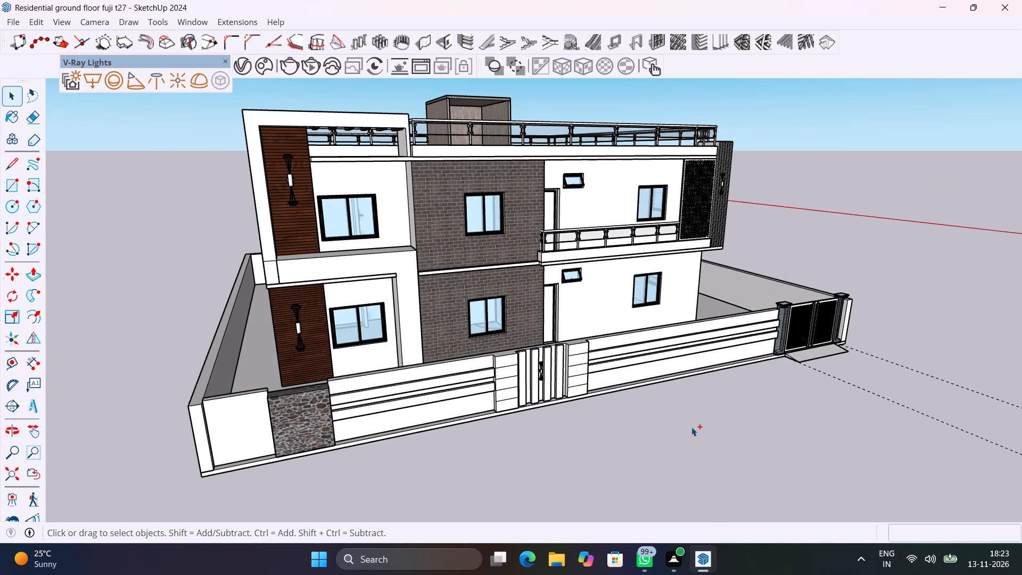
{"action": "key", "text": "ctrl+s"}
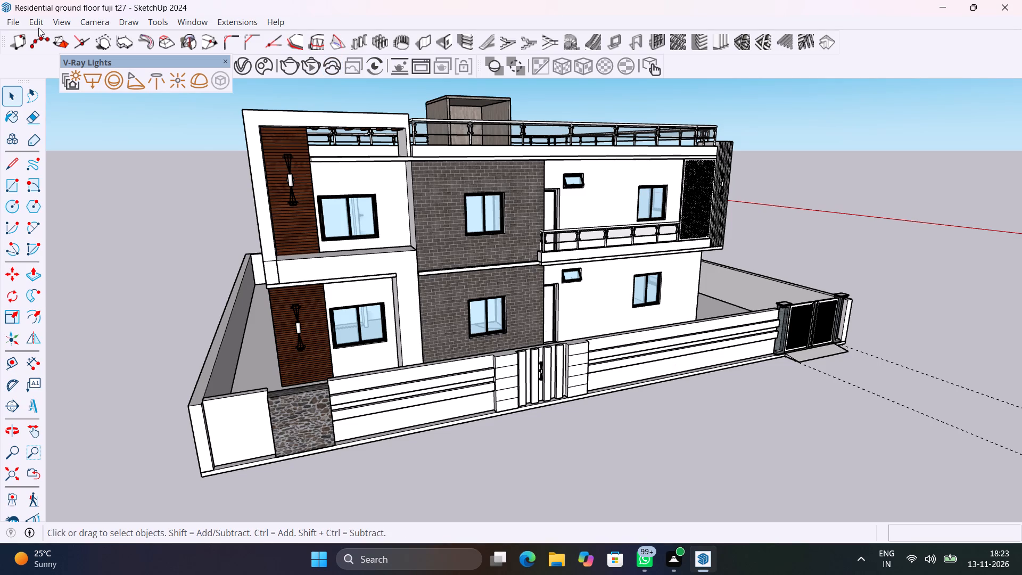
Delete all the construction guides from the model.
{"action": "left_click", "coordinate": [38, 26]}
{"action": "left_click", "coordinate": [123, 157]}
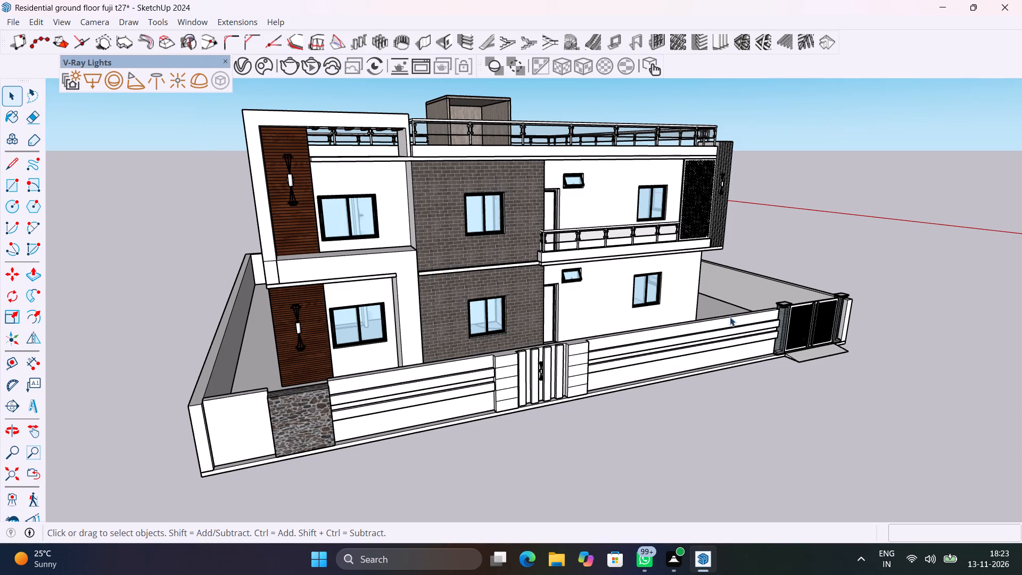
Apply the V-Ray material Tiles L02 200cm to the entrance ramp and close the asset windows.
{"action": "scroll", "coordinate": [854, 373], "scroll_direction": "up", "scroll_amount": 7}
{"action": "scroll", "coordinate": [786, 337], "scroll_direction": "up", "scroll_amount": 9}
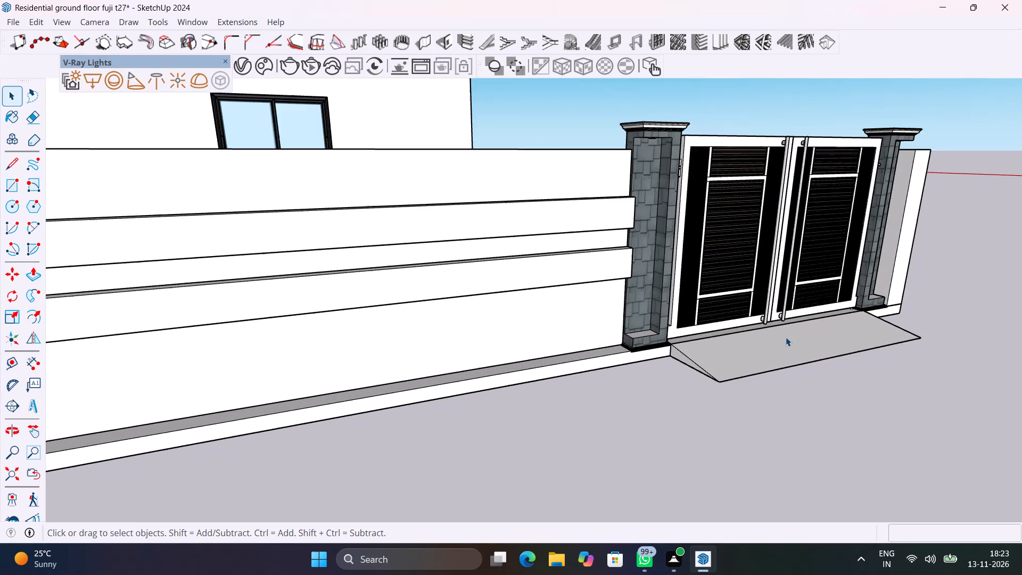
{"action": "middle_click_drag", "start_coordinate": [786, 337], "coordinate": [692, 336], "text": "shift"}
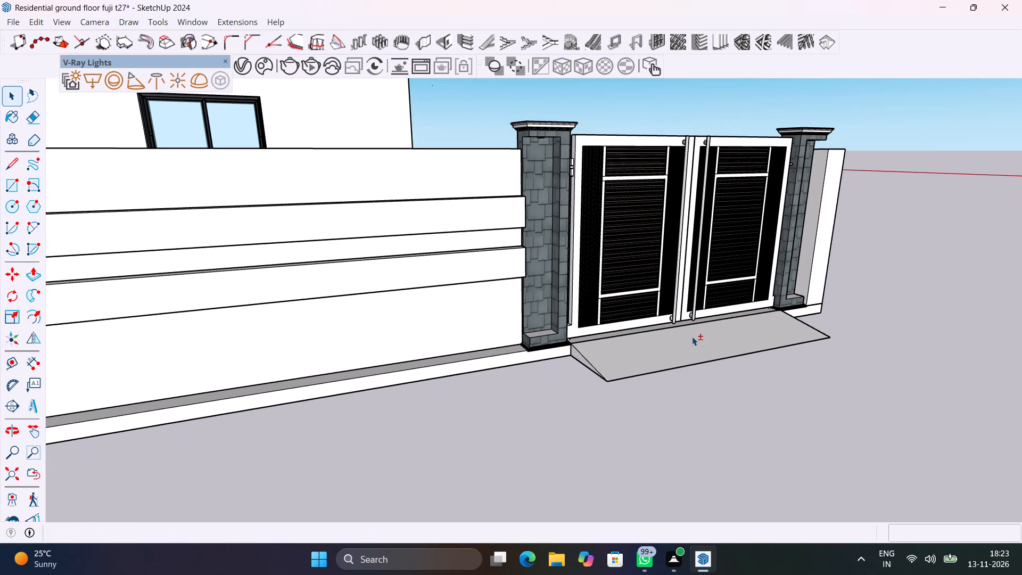
{"action": "left_click", "coordinate": [256, 71]}
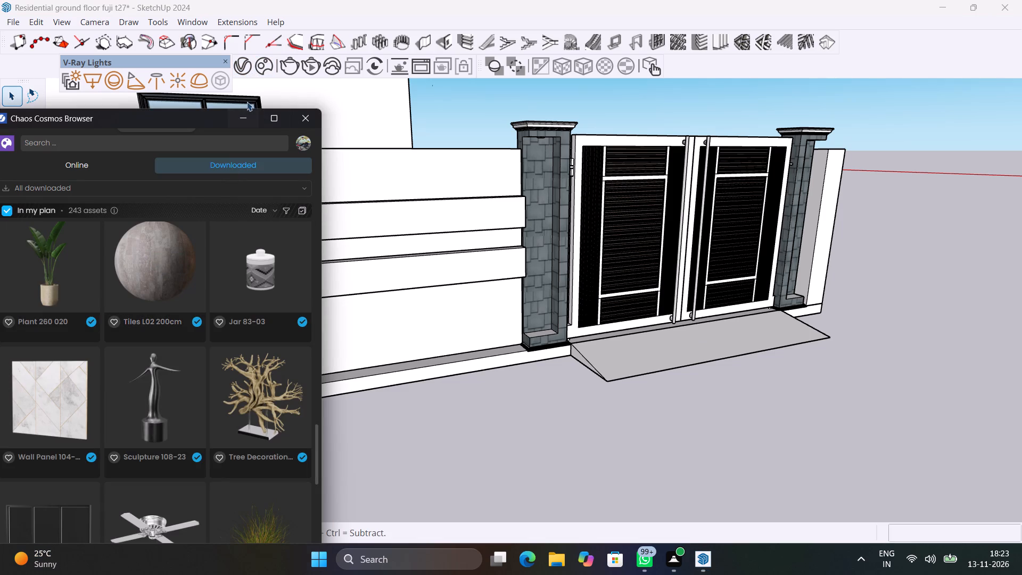
{"action": "left_click", "coordinate": [240, 63]}
{"action": "left_click", "coordinate": [617, 353]}
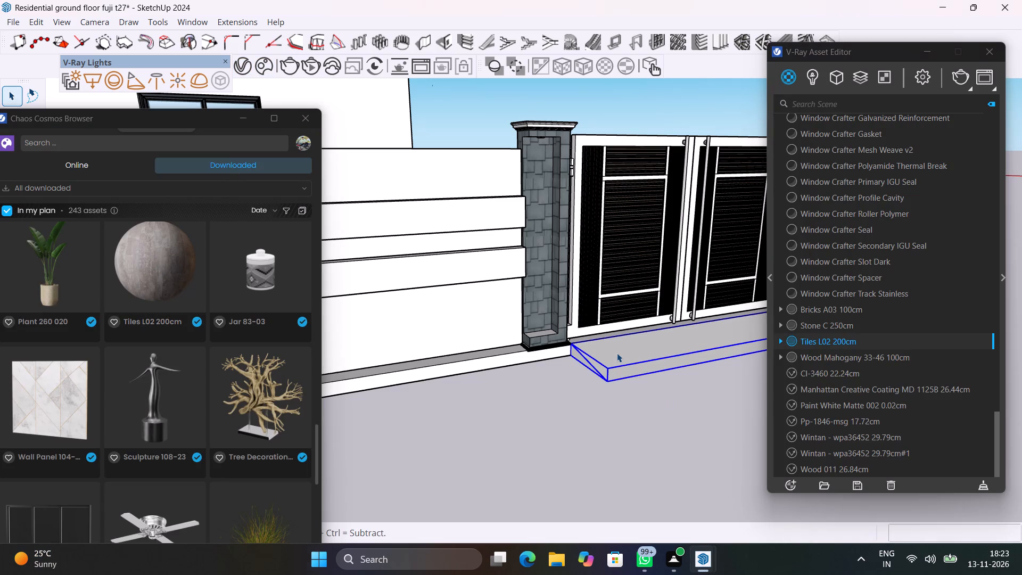
{"action": "right_click", "coordinate": [857, 342]}
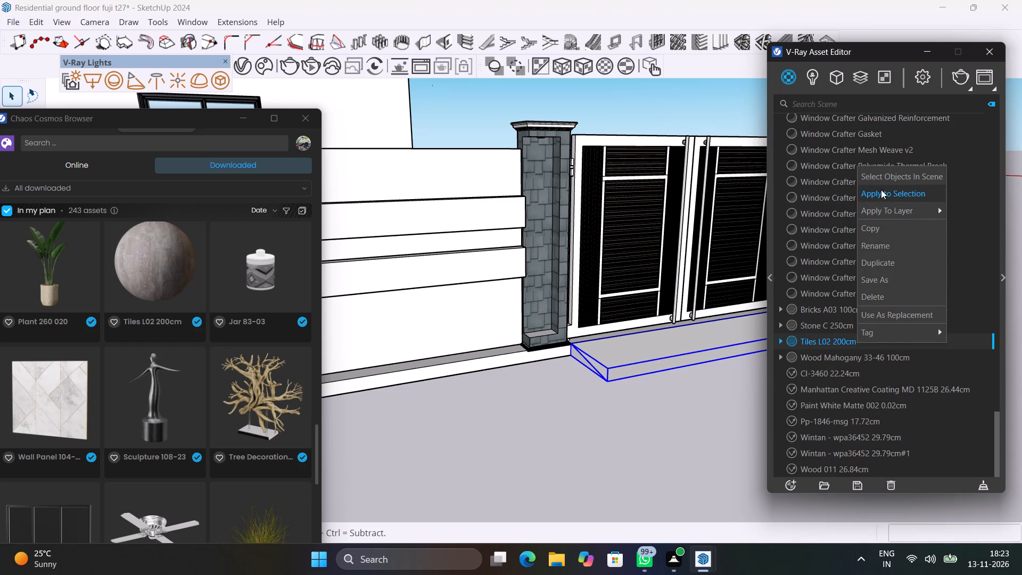
{"action": "left_click", "coordinate": [881, 190]}
{"action": "left_click", "coordinate": [539, 439]}
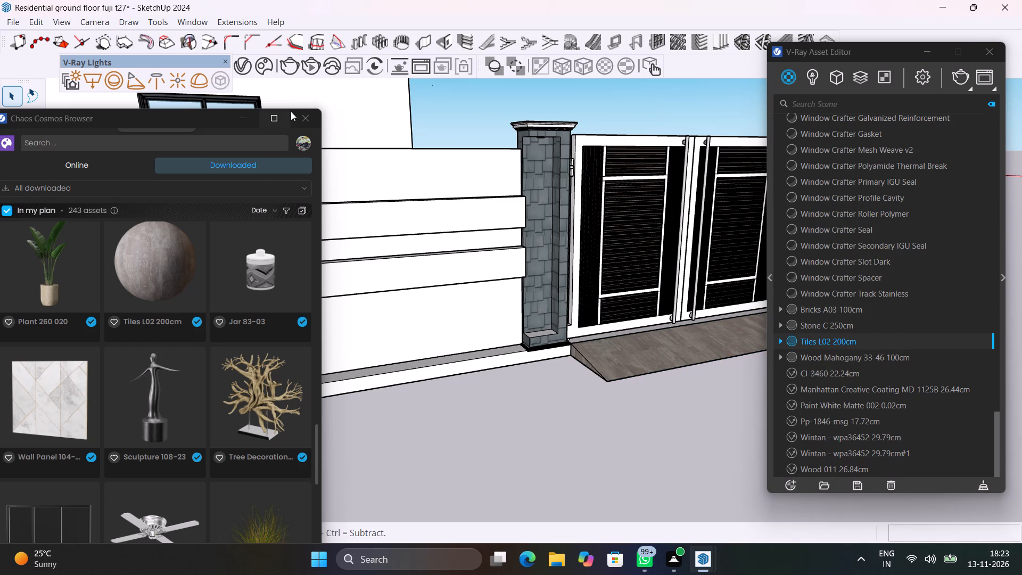
{"action": "left_click", "coordinate": [301, 117]}
{"action": "left_click", "coordinate": [997, 43]}
Examine the whole house and boundary wall from the front, including the tiled ramp at the double gate.
{"action": "scroll", "coordinate": [811, 236], "scroll_direction": "down", "scroll_amount": 9}
{"action": "middle_click_drag", "start_coordinate": [843, 294], "coordinate": [730, 327]}
{"action": "scroll", "coordinate": [730, 323], "scroll_direction": "down", "scroll_amount": 6}
{"action": "middle_click_drag", "start_coordinate": [541, 345], "coordinate": [660, 391], "text": "shift"}
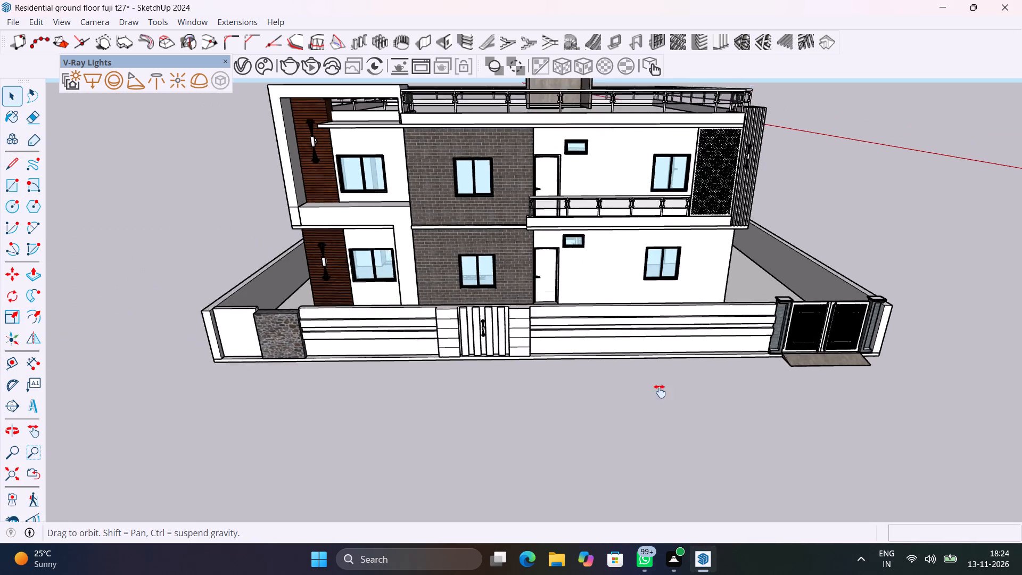
{"action": "middle_click_drag", "start_coordinate": [660, 391], "coordinate": [677, 412], "text": "shift"}
{"action": "scroll", "coordinate": [686, 381], "scroll_direction": "down", "scroll_amount": 5}
{"action": "middle_click_drag", "start_coordinate": [705, 394], "coordinate": [650, 358], "text": "shift"}
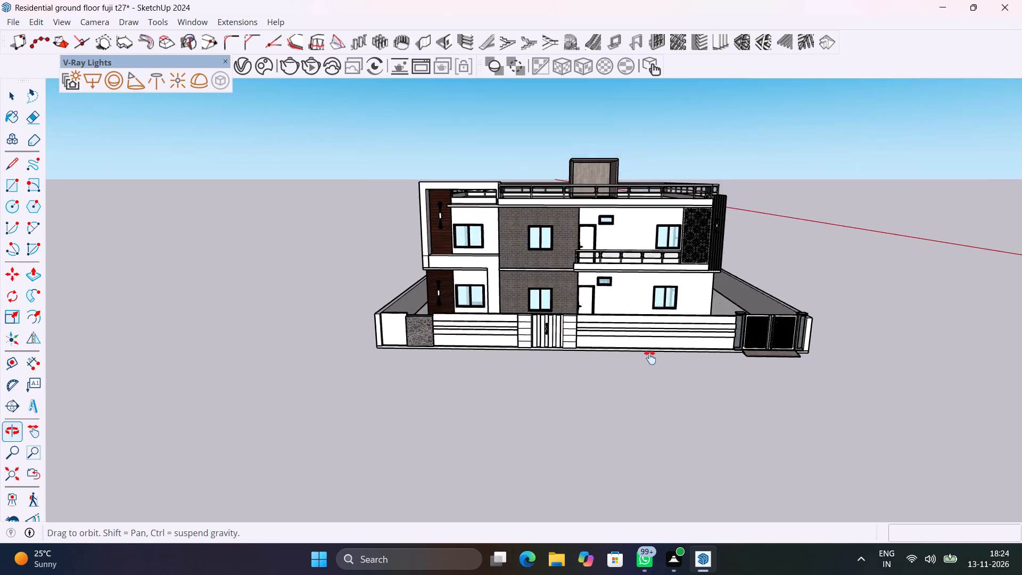
{"action": "middle_click_drag", "start_coordinate": [650, 358], "coordinate": [635, 373], "text": "shift"}
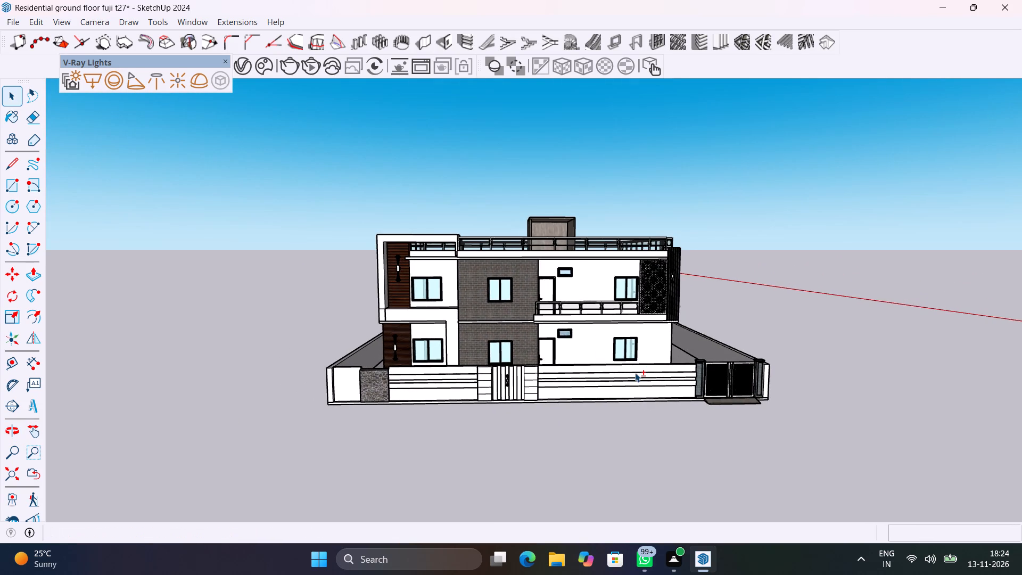
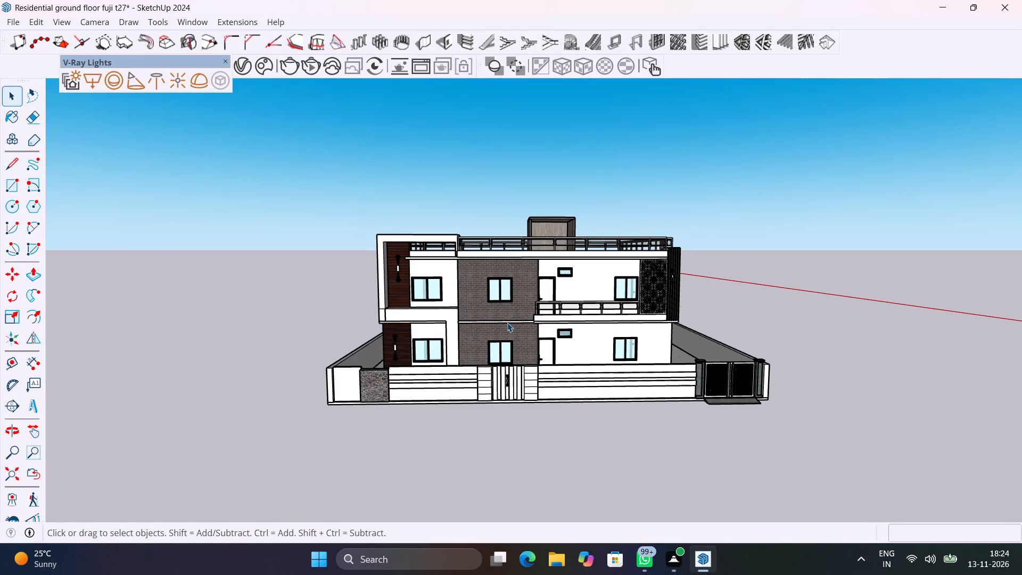
Save the house model with the whole front elevation and boundary wall framed in view.
{"action": "scroll", "coordinate": [507, 323], "scroll_direction": "up", "scroll_amount": 1, "text": "ctrl"}
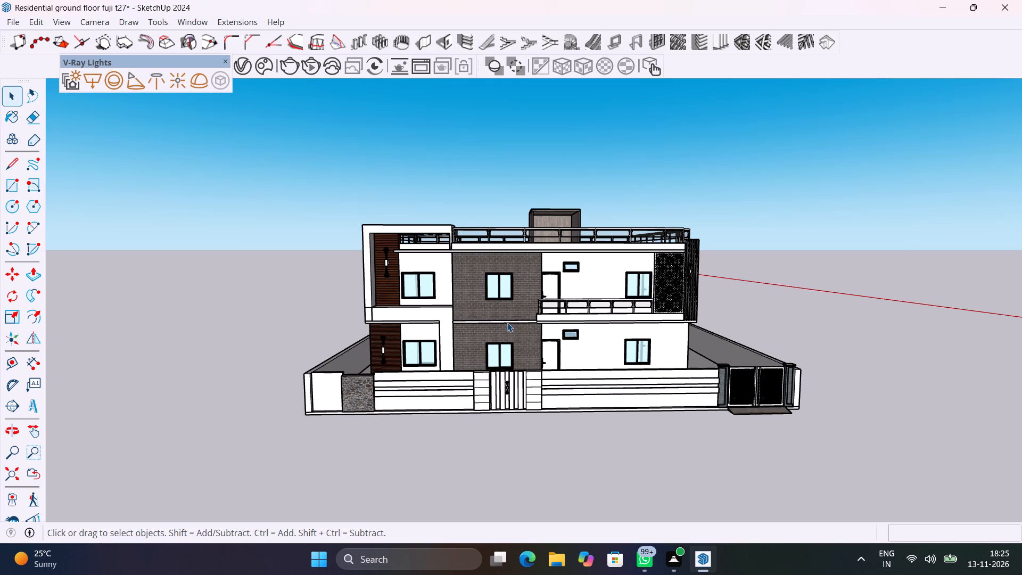
{"action": "scroll", "coordinate": [652, 357], "scroll_direction": "up", "scroll_amount": 4}
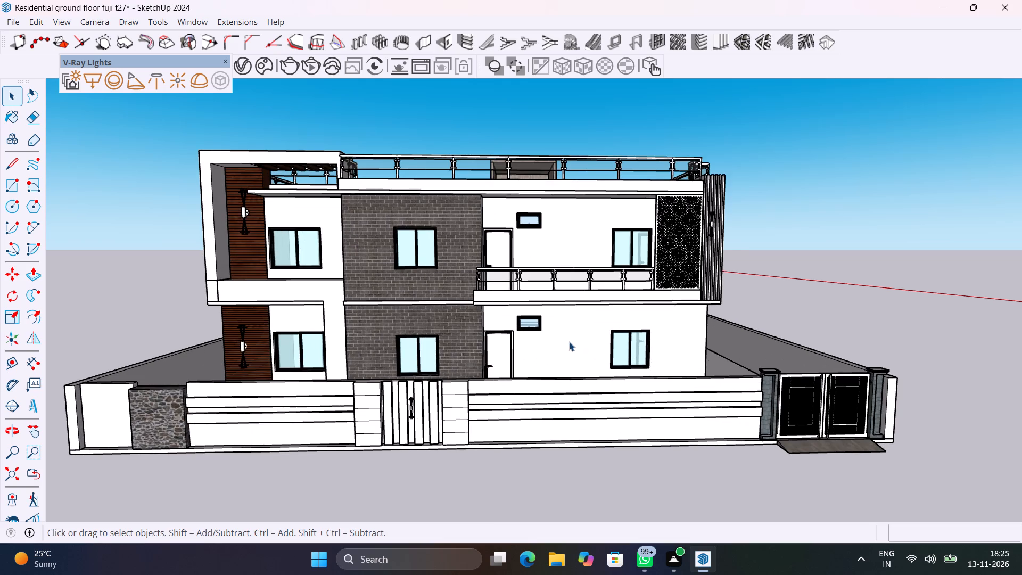
{"action": "middle_click_drag", "start_coordinate": [569, 342], "coordinate": [607, 335], "text": "shift"}
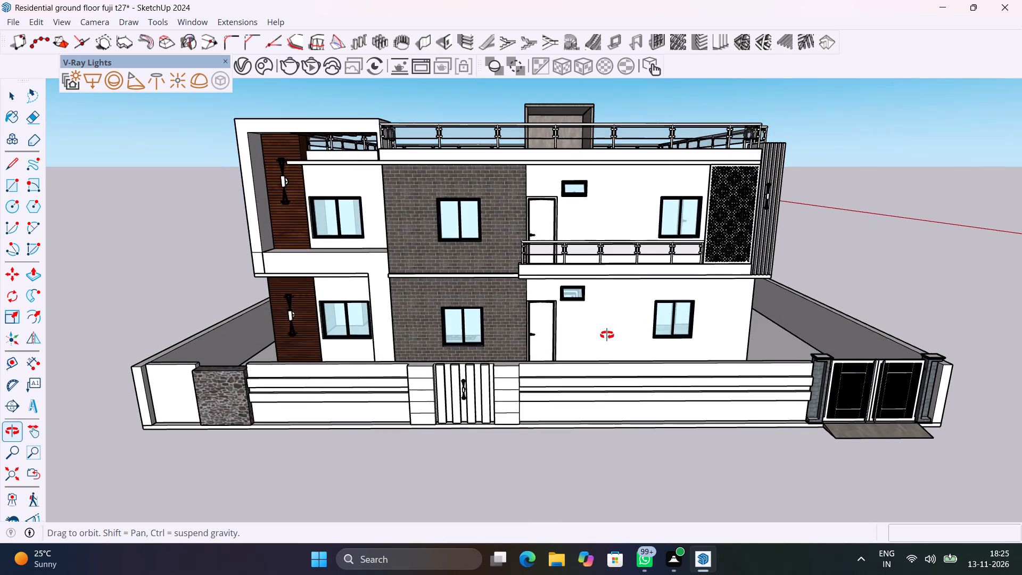
{"action": "middle_click_drag", "start_coordinate": [607, 335], "coordinate": [611, 330], "text": "shift"}
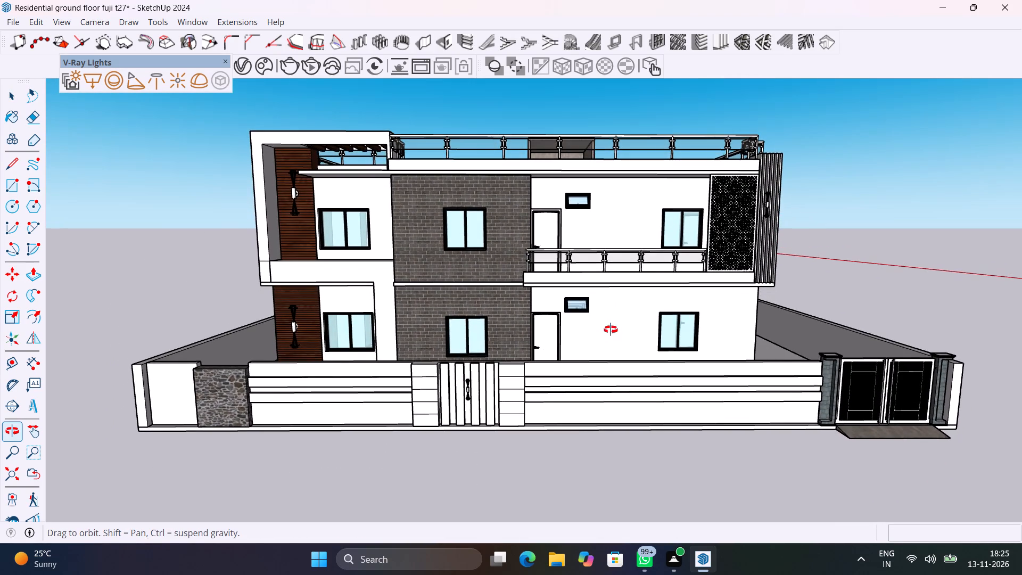
{"action": "middle_click_drag", "start_coordinate": [611, 330], "coordinate": [608, 355], "text": "shift"}
{"action": "key", "text": "ctrl+s"}
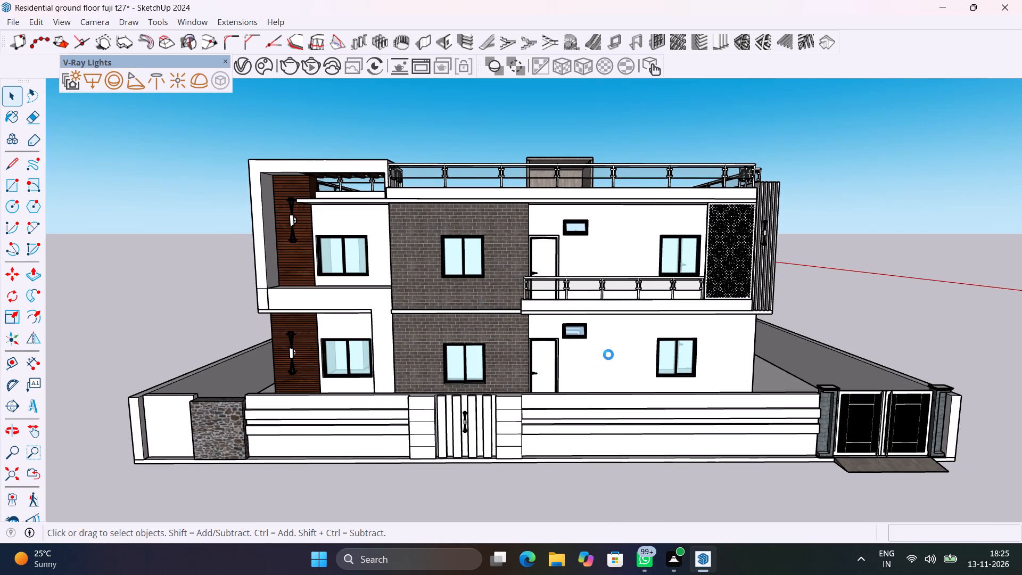
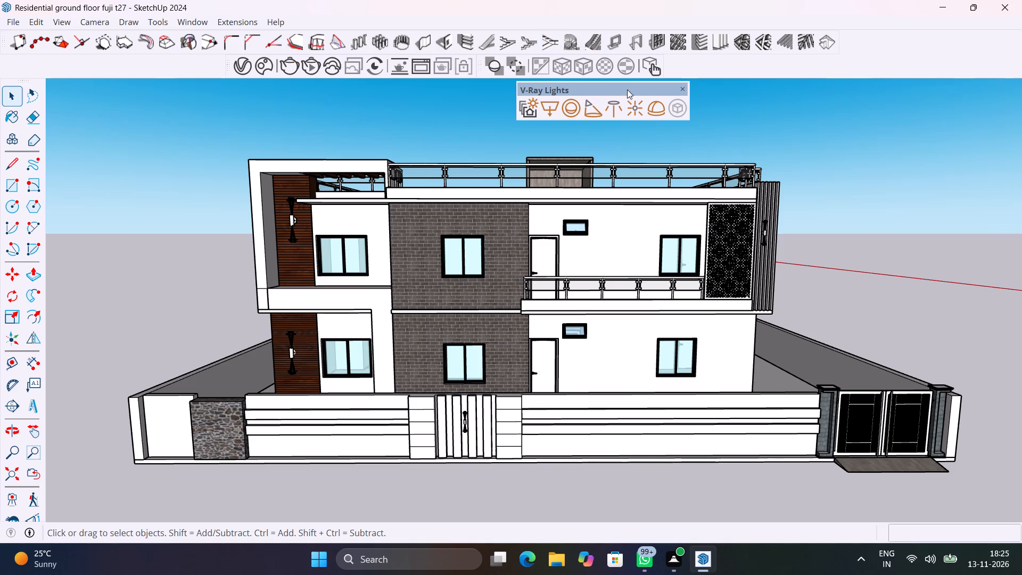
Dock the floating V-Ray Lights toolbar alongside the other V-Ray toolbars above the model.
{"action": "left_click_drag", "start_coordinate": [627, 97], "coordinate": [801, 57]}
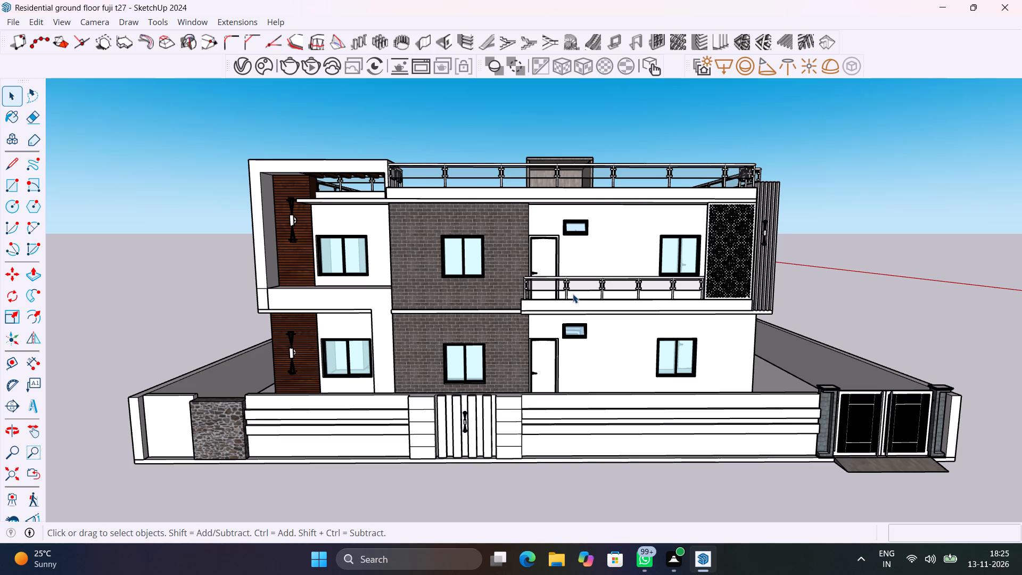
Start a V-Ray render of the house from a slightly lowered view of the front elevation and boundary wall.
{"action": "middle_click_drag", "start_coordinate": [606, 295], "coordinate": [608, 281]}
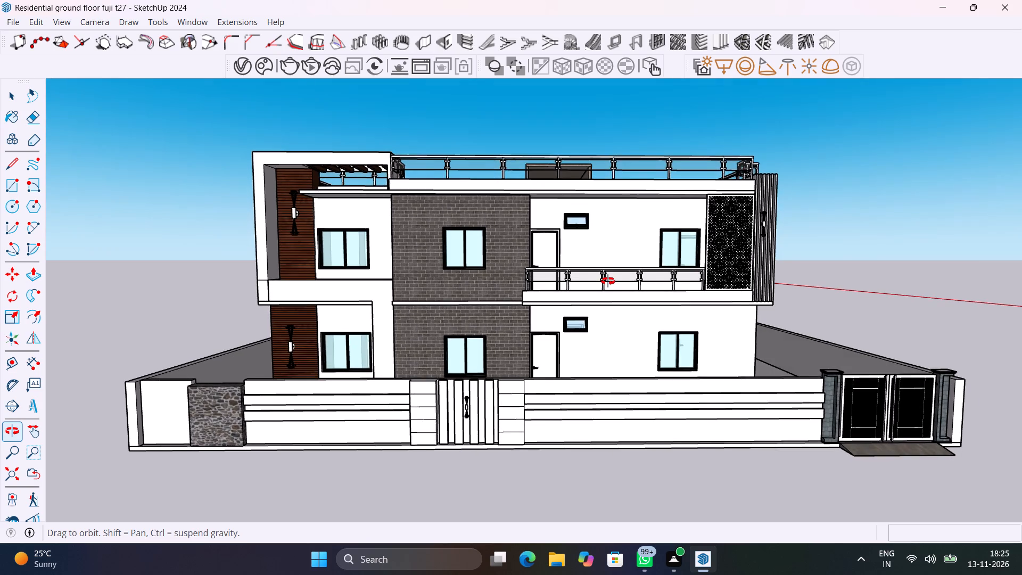
{"action": "middle_click_drag", "start_coordinate": [608, 281], "coordinate": [614, 283]}
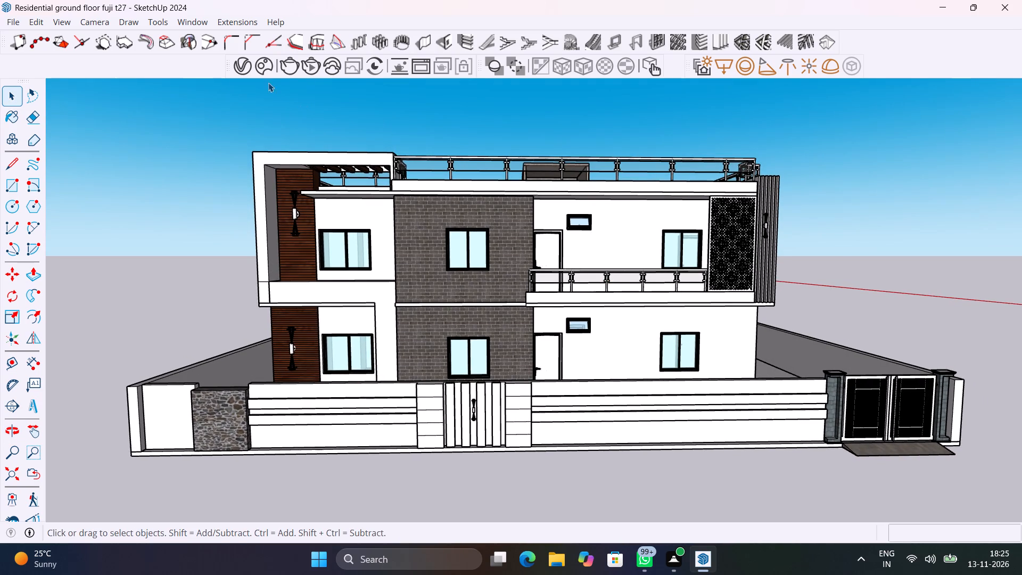
{"action": "left_click", "coordinate": [284, 68]}
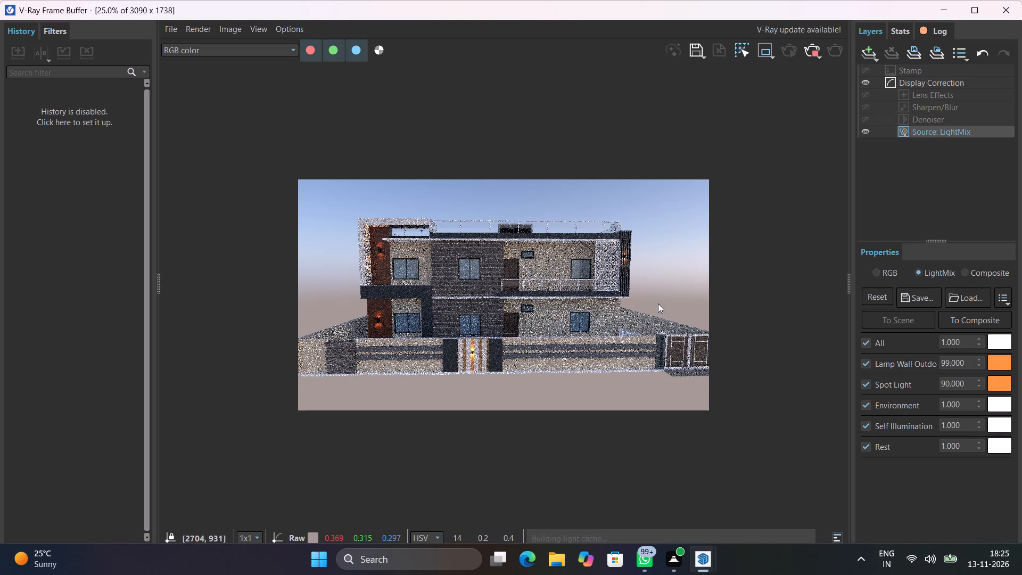
Collapse the render history area and maximise the V-Ray Frame Buffer to inspect the front elevation render in a larger image area.
{"action": "scroll", "coordinate": [658, 303], "scroll_direction": "up", "scroll_amount": 1}
{"action": "scroll", "coordinate": [658, 303], "scroll_direction": "down", "scroll_amount": 1}
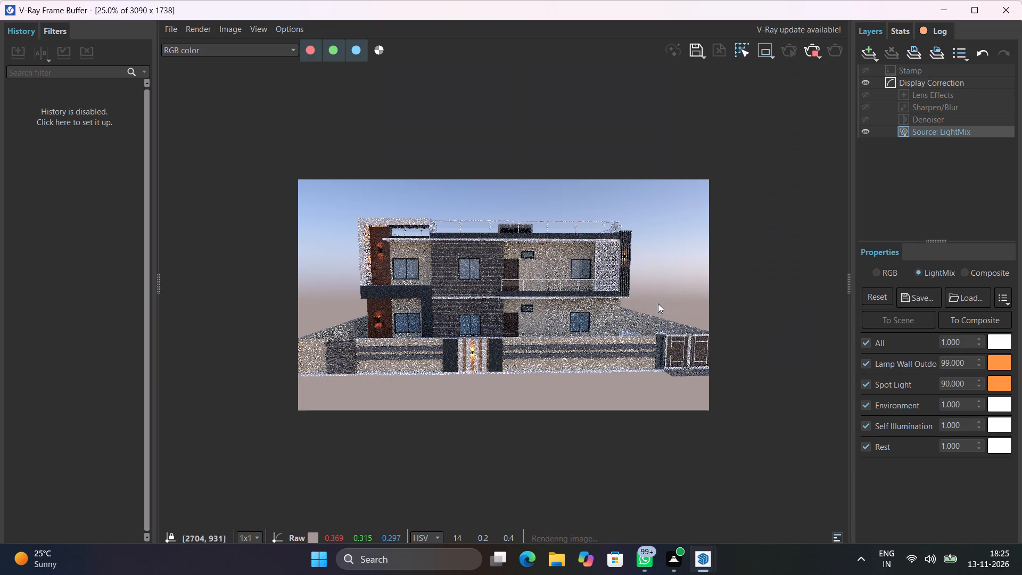
{"action": "scroll", "coordinate": [541, 304], "scroll_direction": "up", "scroll_amount": 1}
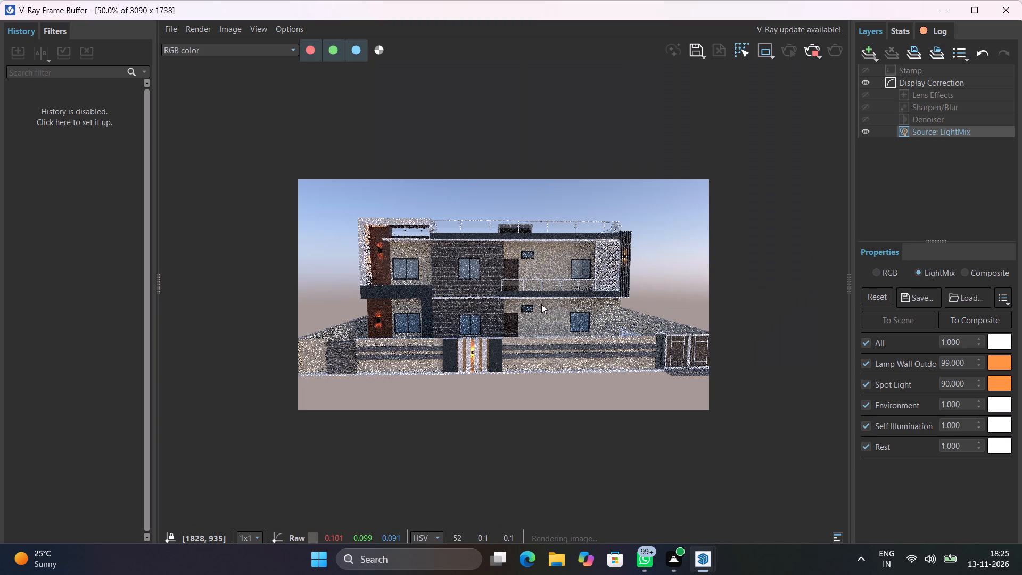
{"action": "middle_click_drag", "start_coordinate": [568, 303], "coordinate": [611, 313]}
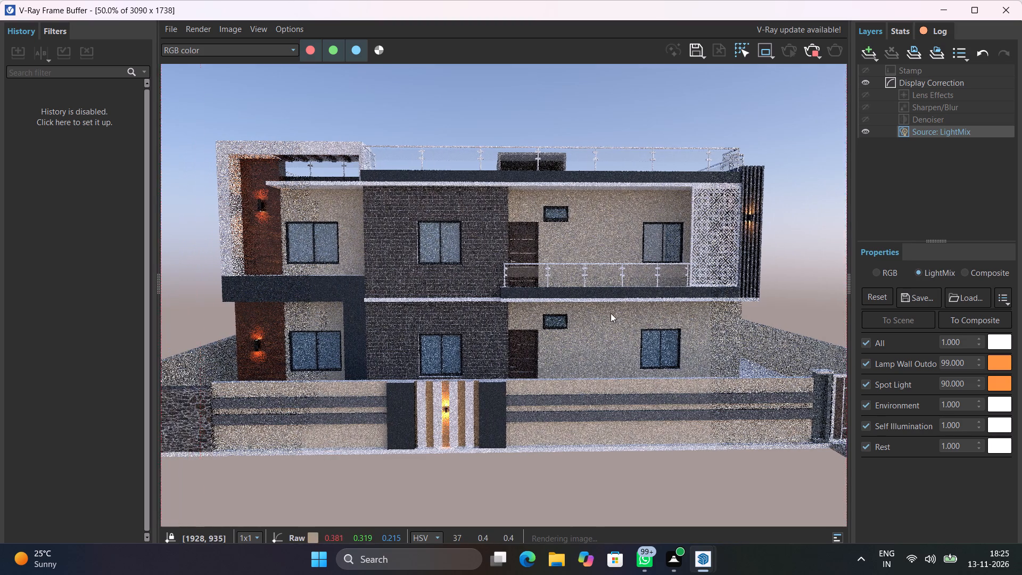
{"action": "middle_click_drag", "start_coordinate": [611, 313], "coordinate": [582, 306]}
{"action": "left_click_drag", "start_coordinate": [157, 283], "coordinate": [118, 283]}
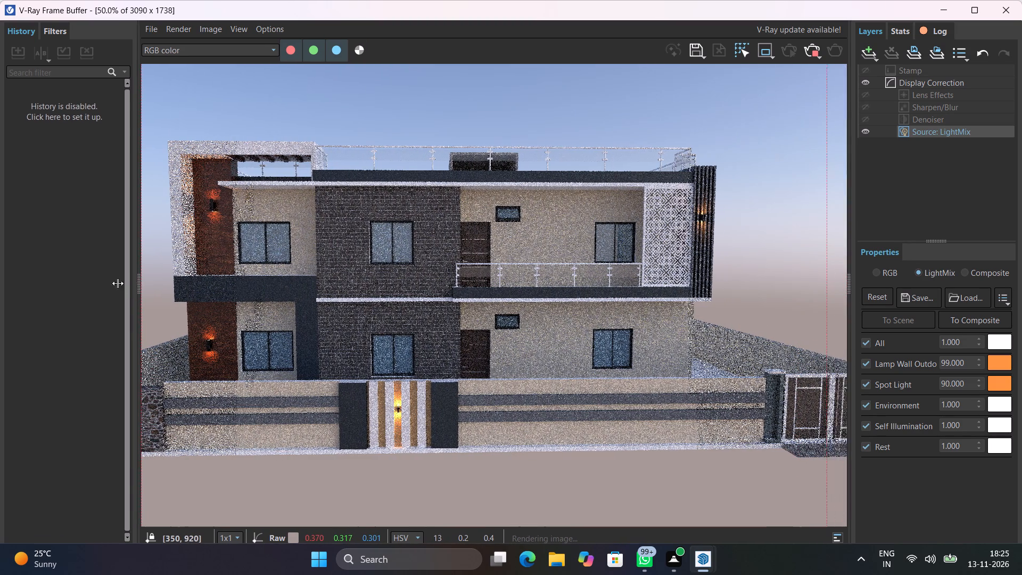
{"action": "left_click_drag", "start_coordinate": [118, 283], "coordinate": [0, 283]}
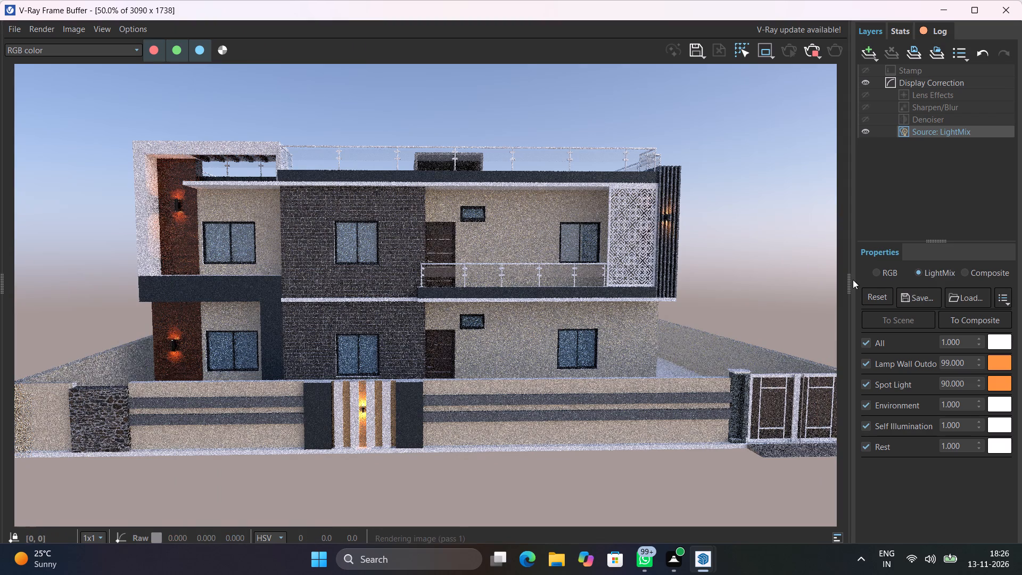
{"action": "left_click_drag", "start_coordinate": [847, 280], "coordinate": [858, 280]}
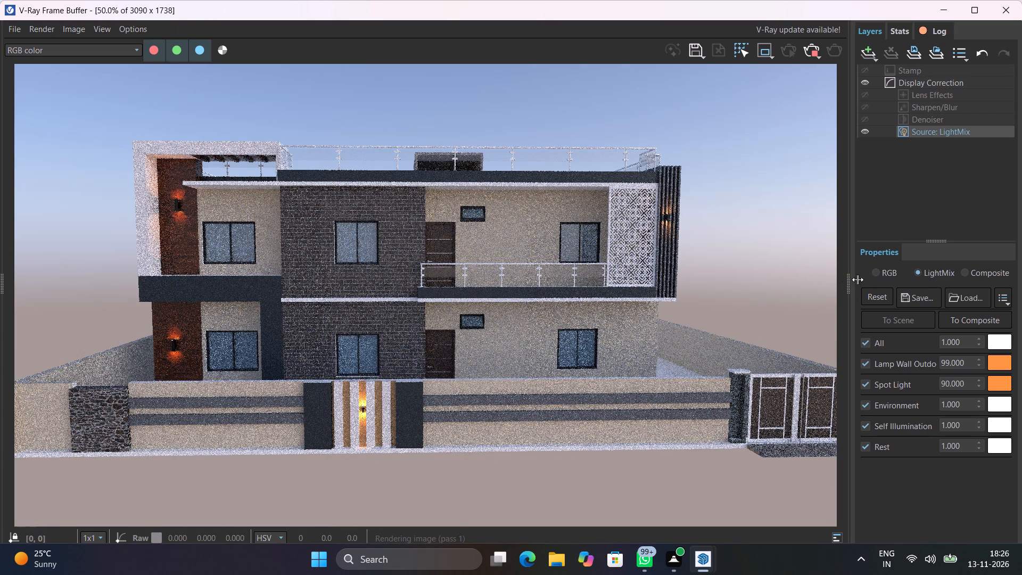
{"action": "left_click_drag", "start_coordinate": [858, 280], "coordinate": [926, 277]}
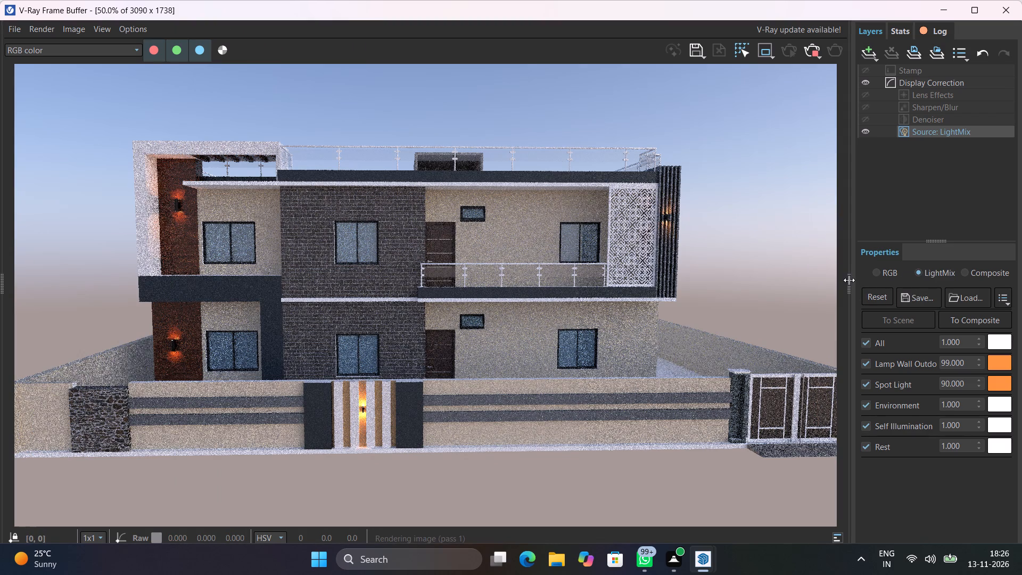
{"action": "left_click_drag", "start_coordinate": [849, 280], "coordinate": [897, 280]}
{"action": "left_click", "coordinate": [974, 14]}
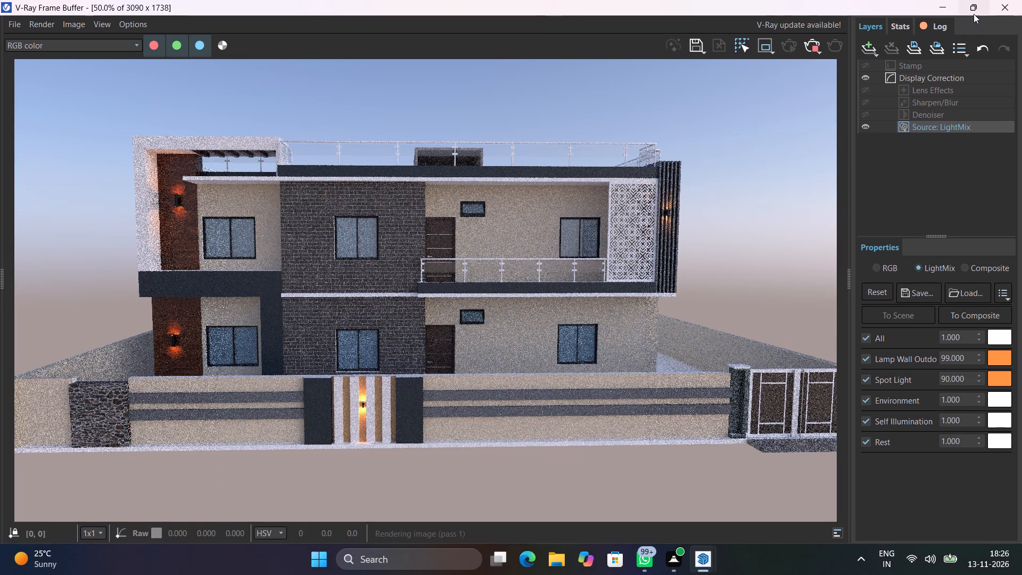
{"action": "left_click_drag", "start_coordinate": [848, 280], "coordinate": [898, 277]}
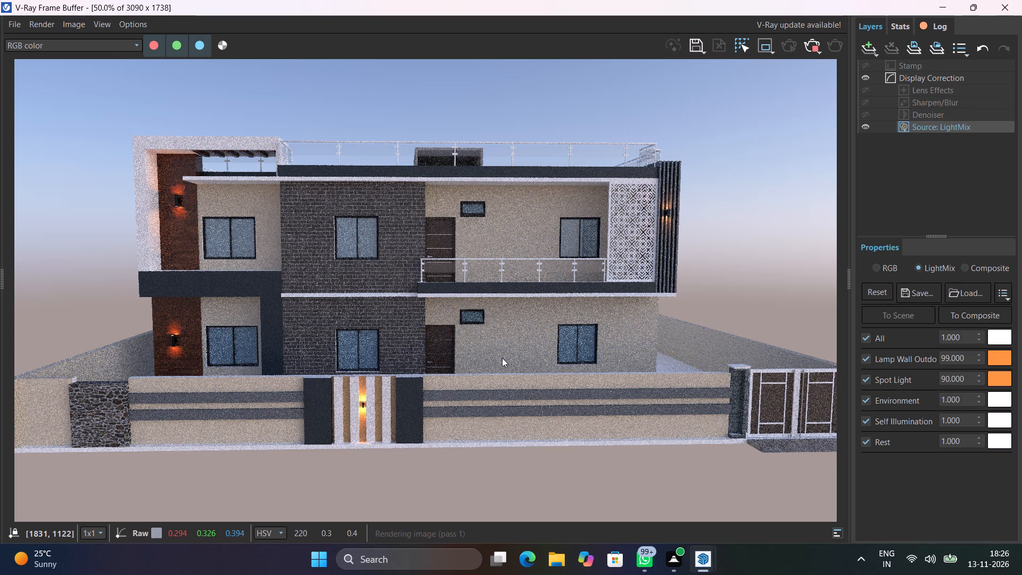
{"action": "scroll", "coordinate": [502, 358], "scroll_direction": "down", "scroll_amount": 1}
{"action": "scroll", "coordinate": [502, 358], "scroll_direction": "up", "scroll_amount": 1}
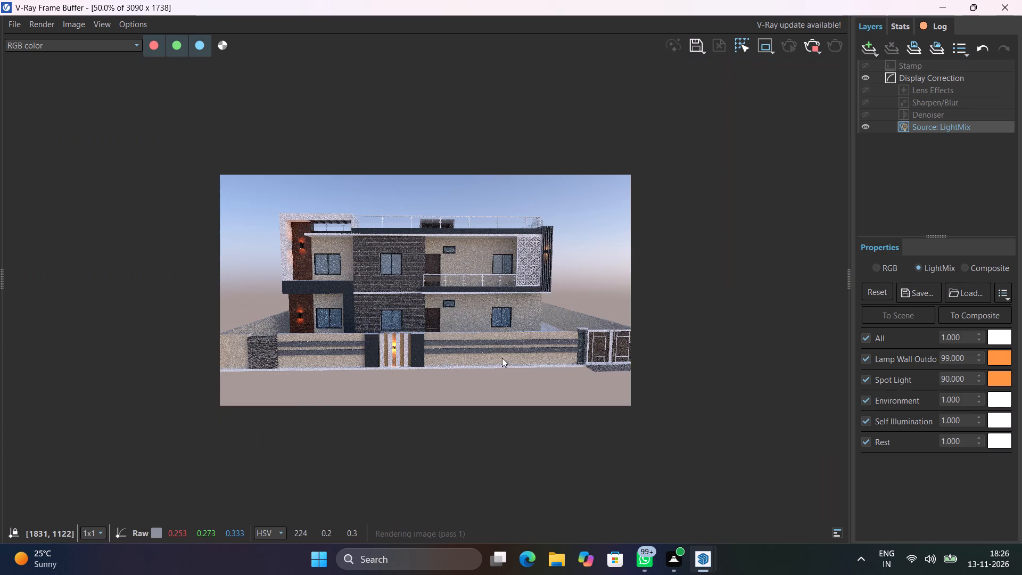
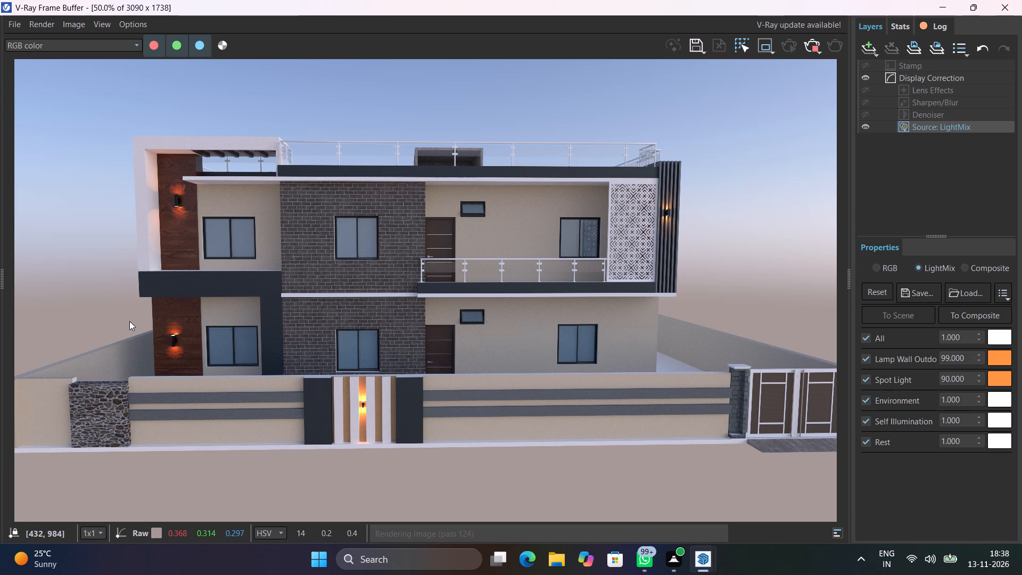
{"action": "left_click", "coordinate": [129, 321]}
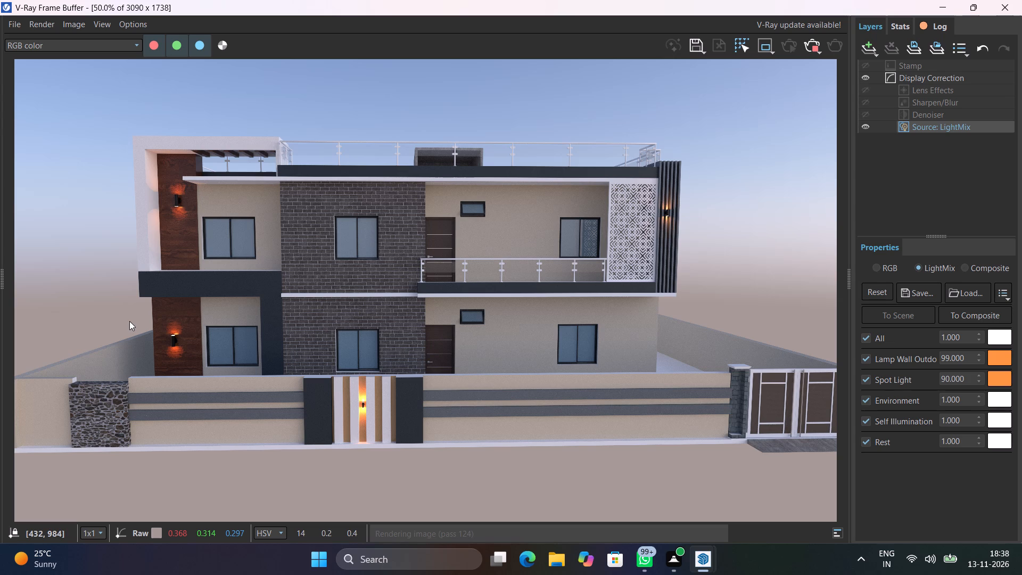
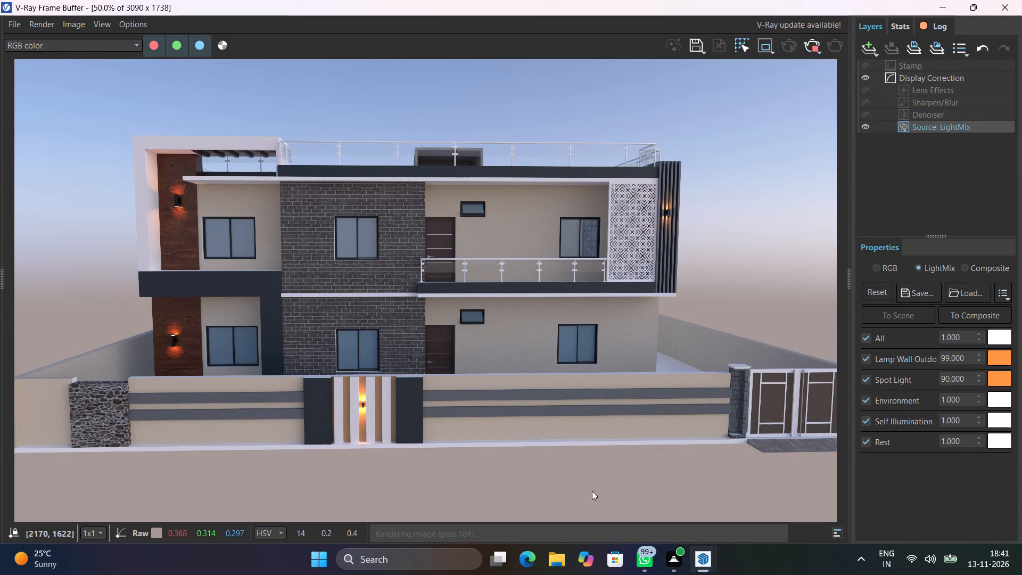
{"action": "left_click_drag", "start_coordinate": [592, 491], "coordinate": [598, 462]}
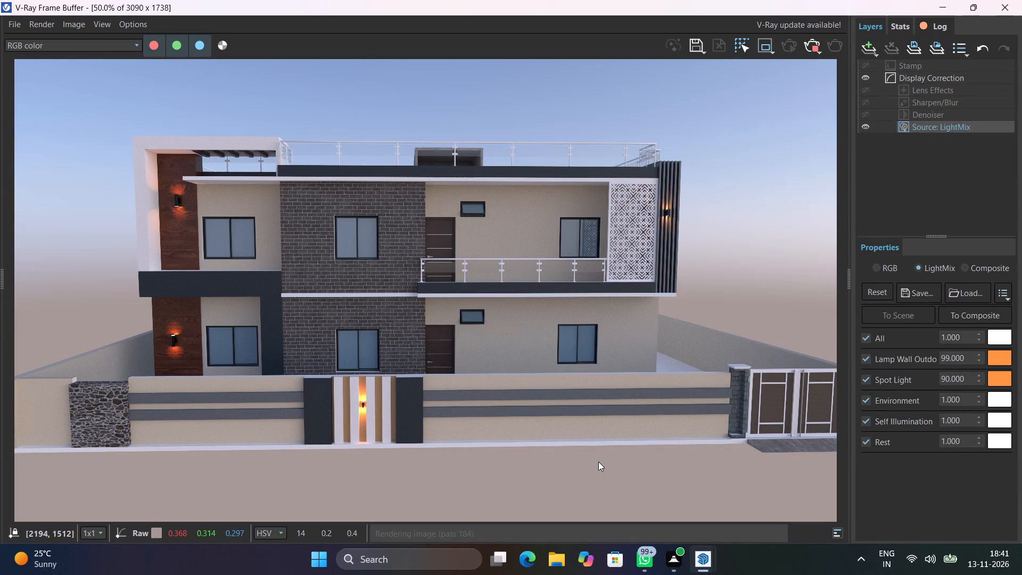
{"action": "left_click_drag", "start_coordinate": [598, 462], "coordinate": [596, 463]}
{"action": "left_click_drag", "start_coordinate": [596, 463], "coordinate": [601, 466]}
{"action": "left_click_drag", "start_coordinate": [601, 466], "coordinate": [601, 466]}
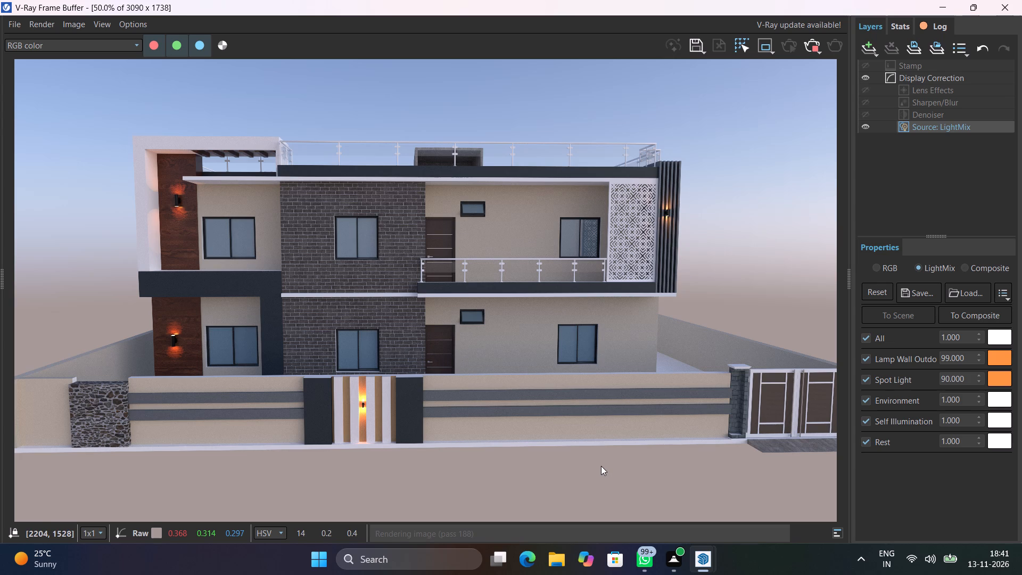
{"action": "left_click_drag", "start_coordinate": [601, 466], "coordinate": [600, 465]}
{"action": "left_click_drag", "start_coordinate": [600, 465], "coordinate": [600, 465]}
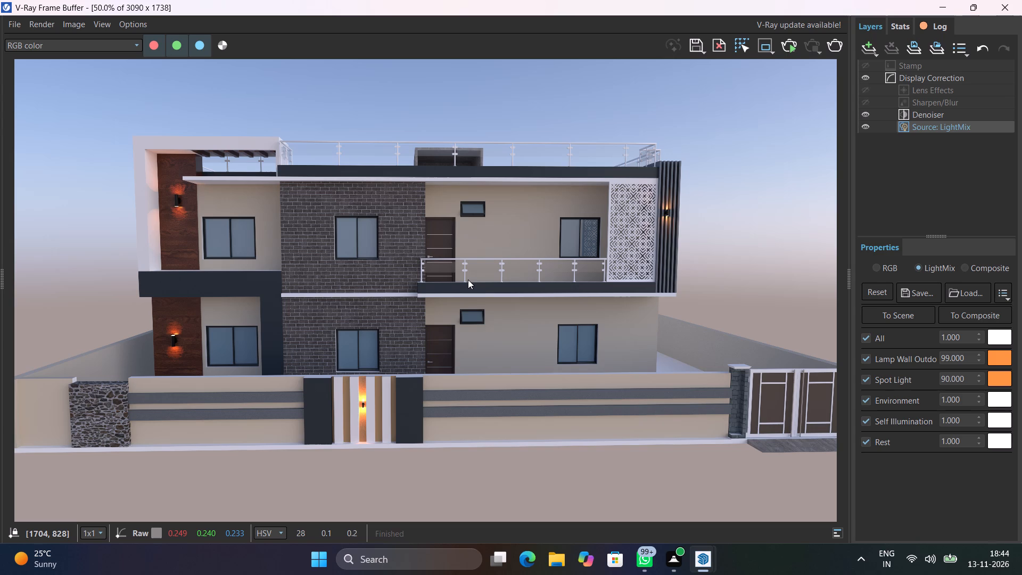
Start saving the finished render and browse to the SANATH\1.PROJECTS\SketchUp folder on Local Disk (D:).
{"action": "key", "text": "ctrl+s"}
{"action": "left_click", "coordinate": [468, 280]}
{"action": "left_click", "coordinate": [698, 47]}
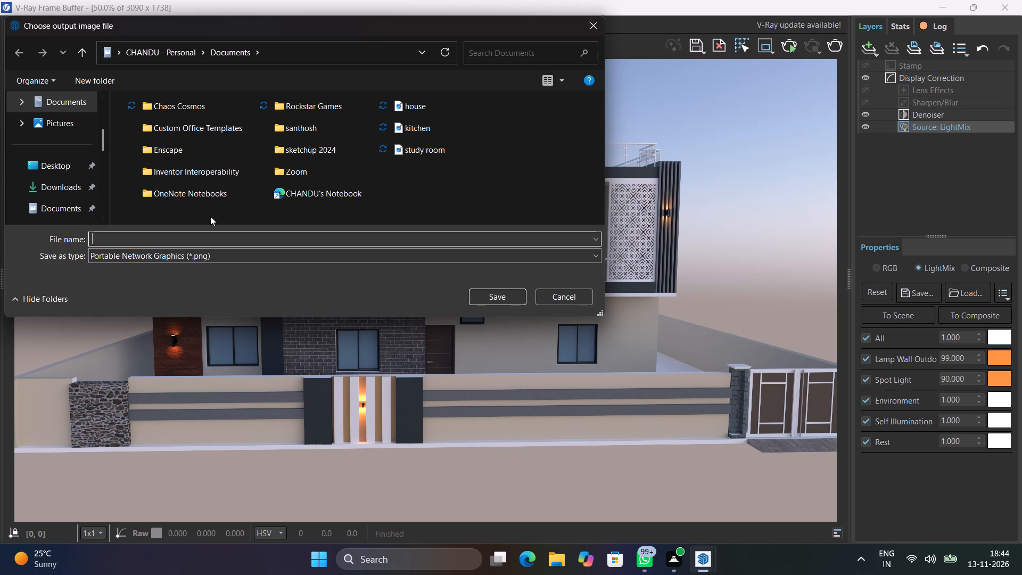
{"action": "scroll", "coordinate": [210, 216], "scroll_direction": "down", "scroll_amount": 1}
{"action": "scroll", "coordinate": [94, 199], "scroll_direction": "down", "scroll_amount": 3}
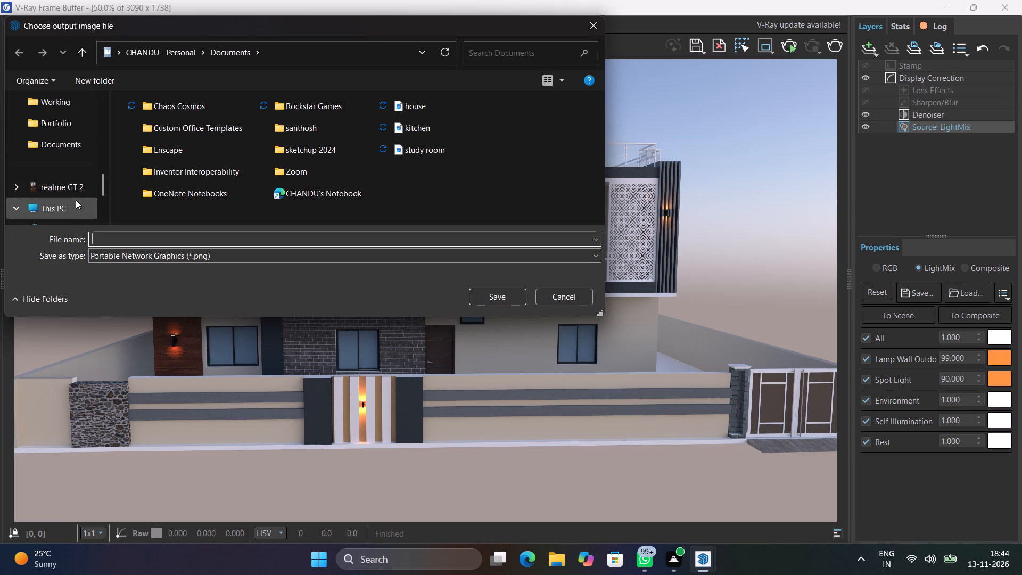
{"action": "left_click", "coordinate": [76, 201]}
{"action": "double_click", "coordinate": [392, 132]}
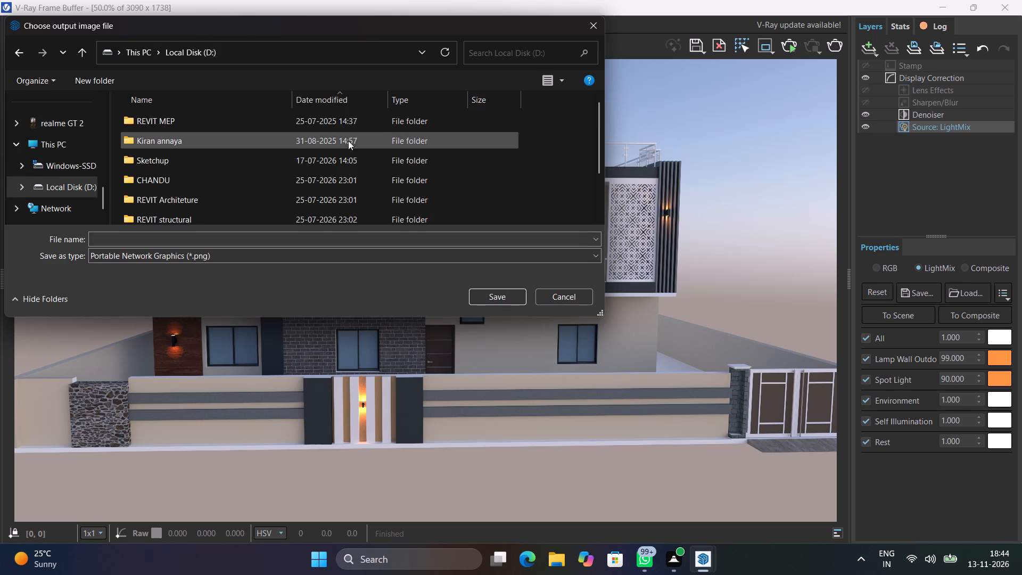
{"action": "scroll", "coordinate": [221, 160], "scroll_direction": "down", "scroll_amount": 2}
{"action": "double_click", "coordinate": [218, 171]}
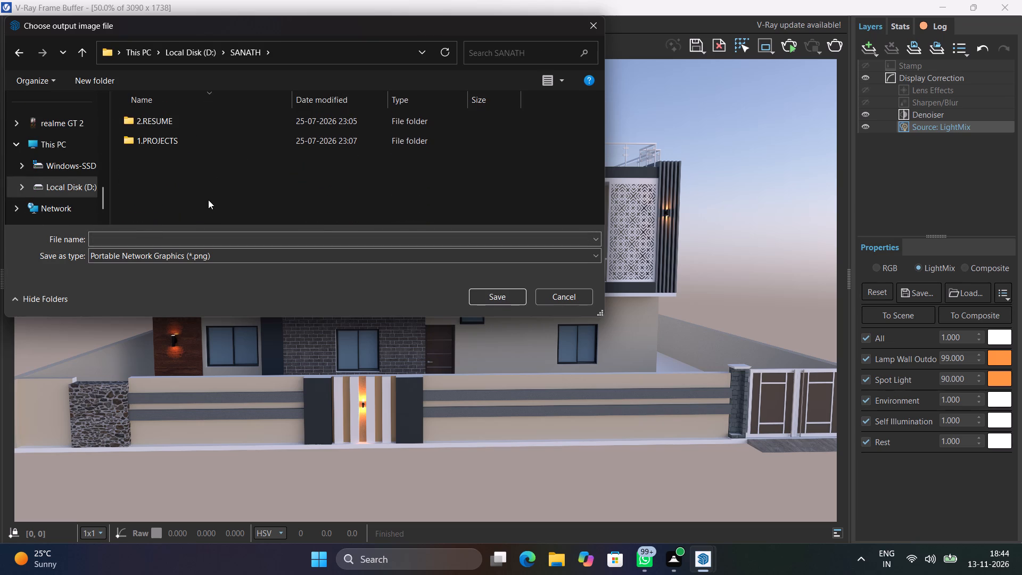
{"action": "double_click", "coordinate": [244, 142]}
{"action": "double_click", "coordinate": [244, 142]}
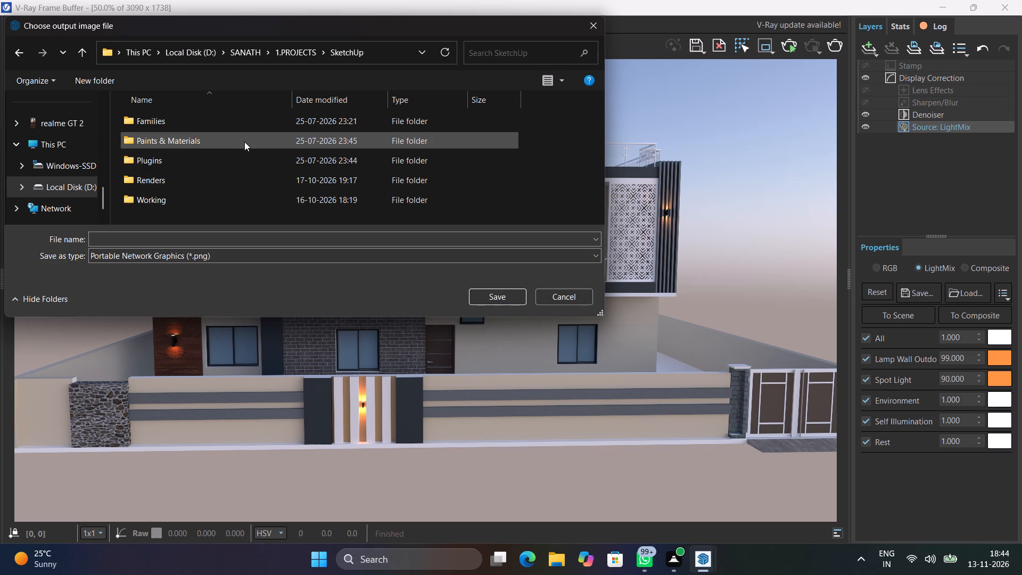
{"action": "left_click", "coordinate": [199, 236]}
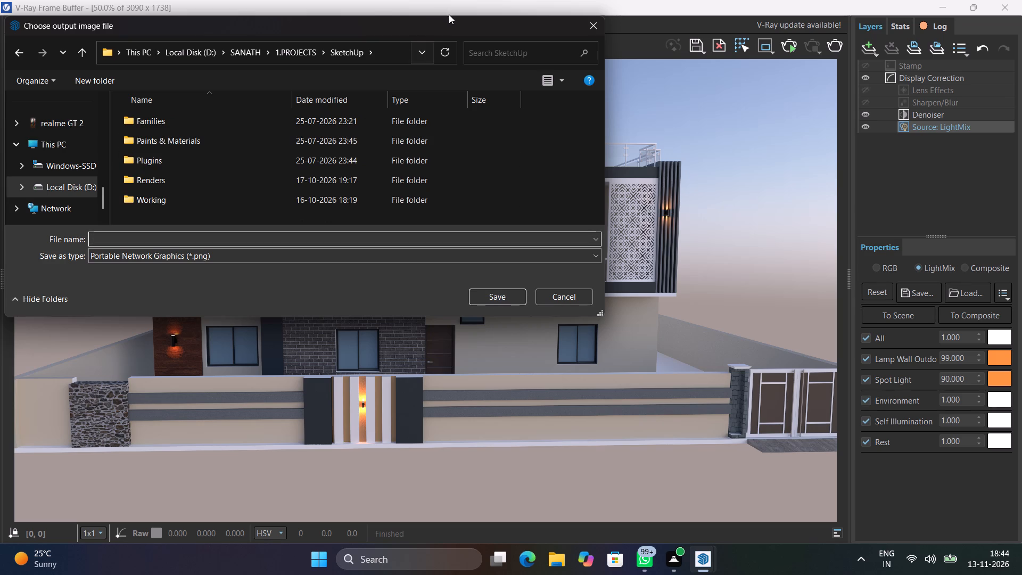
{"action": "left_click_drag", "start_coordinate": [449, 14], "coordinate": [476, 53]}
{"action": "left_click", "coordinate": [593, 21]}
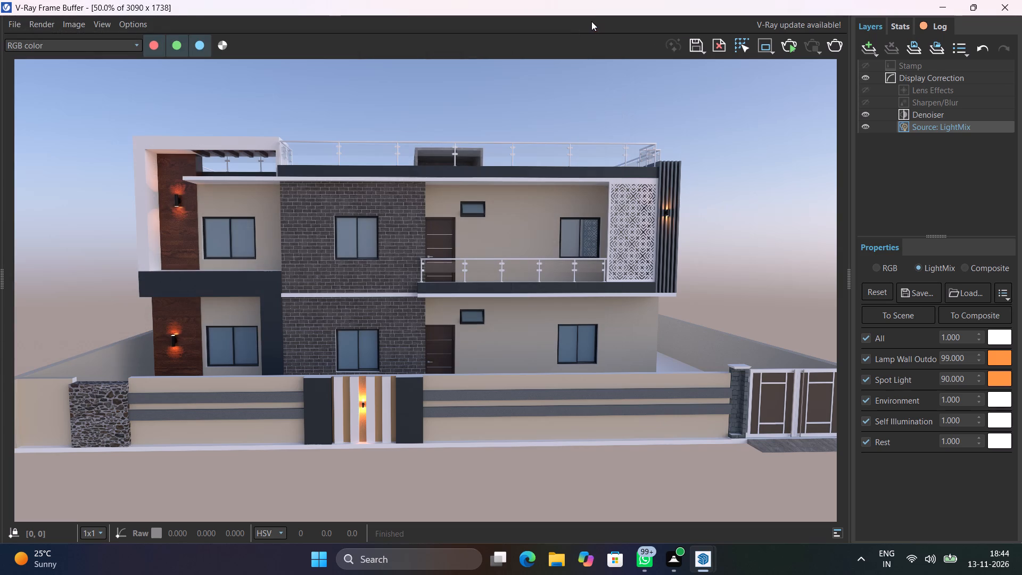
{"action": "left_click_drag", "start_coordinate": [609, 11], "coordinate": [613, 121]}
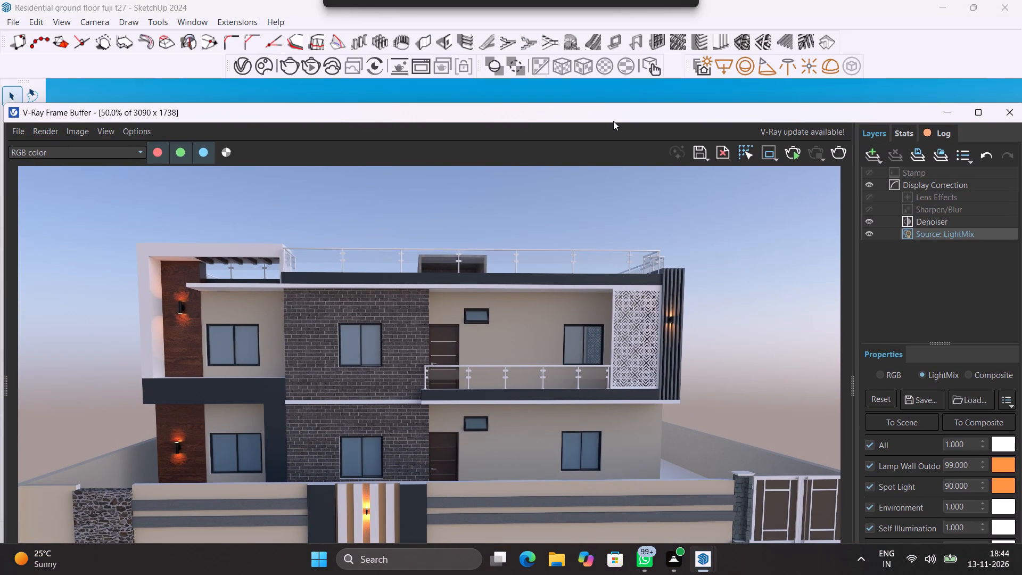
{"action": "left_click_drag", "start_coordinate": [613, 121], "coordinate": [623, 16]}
Save the rendered image as a PNG named "Residential ground floor t27" in the SketchUp projects folder.
{"action": "left_click", "coordinate": [708, 50]}
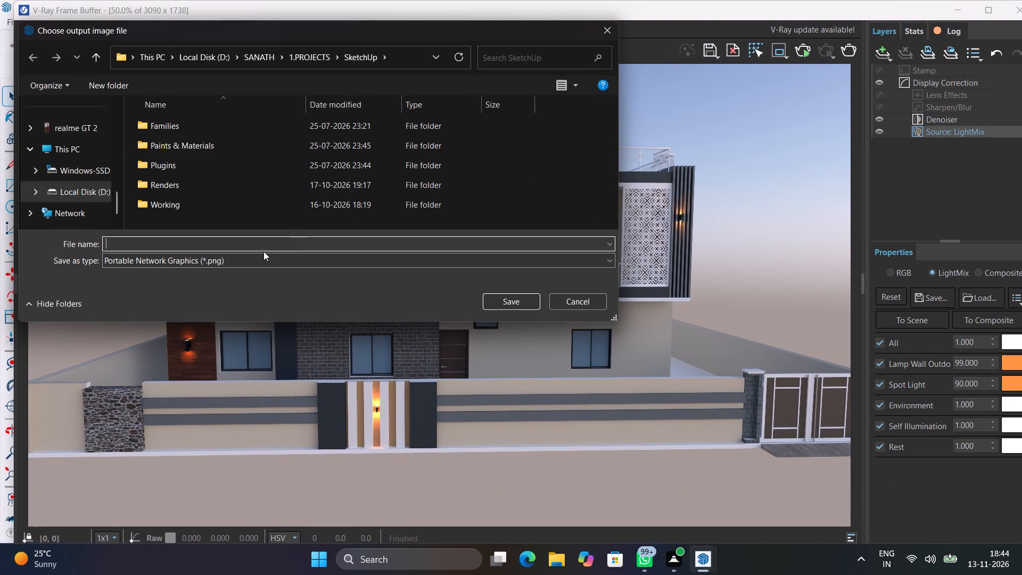
{"action": "left_click", "coordinate": [268, 242]}
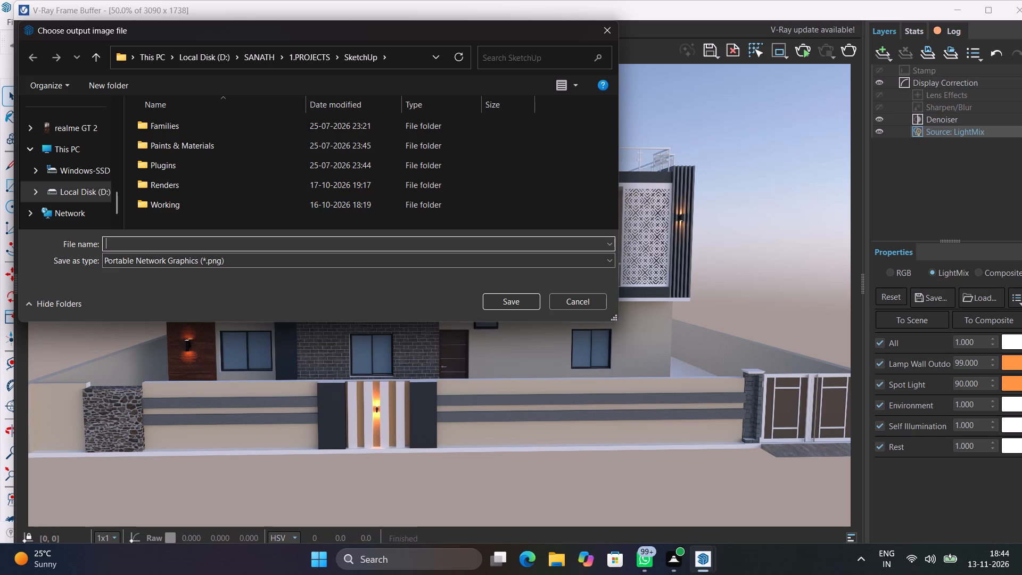
{"action": "key", "text": "r"}
{"action": "key", "text": "BackSpace"}
{"action": "key", "text": "BackSpace"}
{"action": "key", "text": "r"}
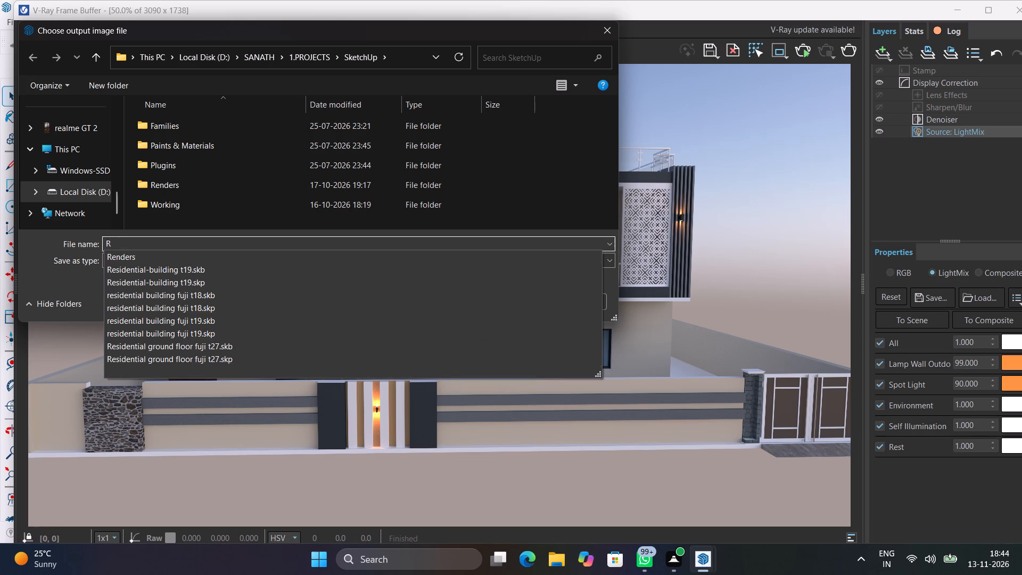
{"action": "type", "text": "es"}
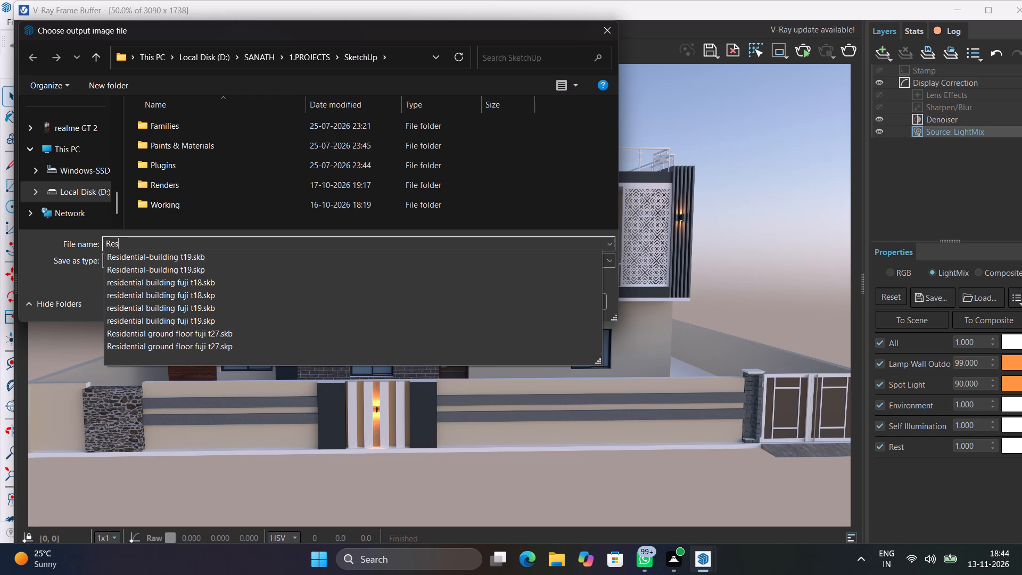
{"action": "type", "text": "ident"}
{"action": "type", "text": "ial"}
{"action": "key", "text": "space"}
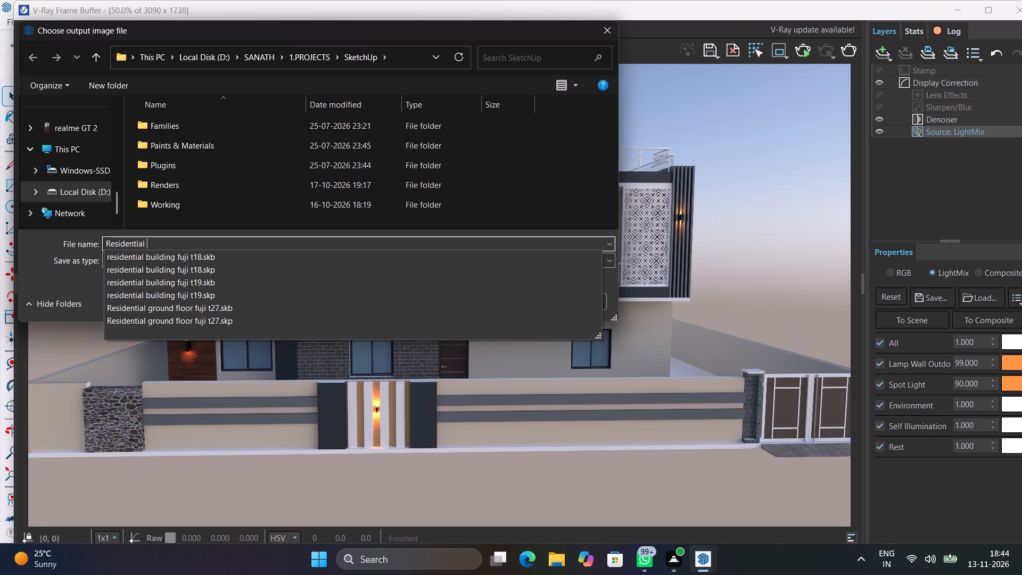
{"action": "type", "text": "ground"}
{"action": "key", "text": "space"}
{"action": "type", "text": "fllo"}
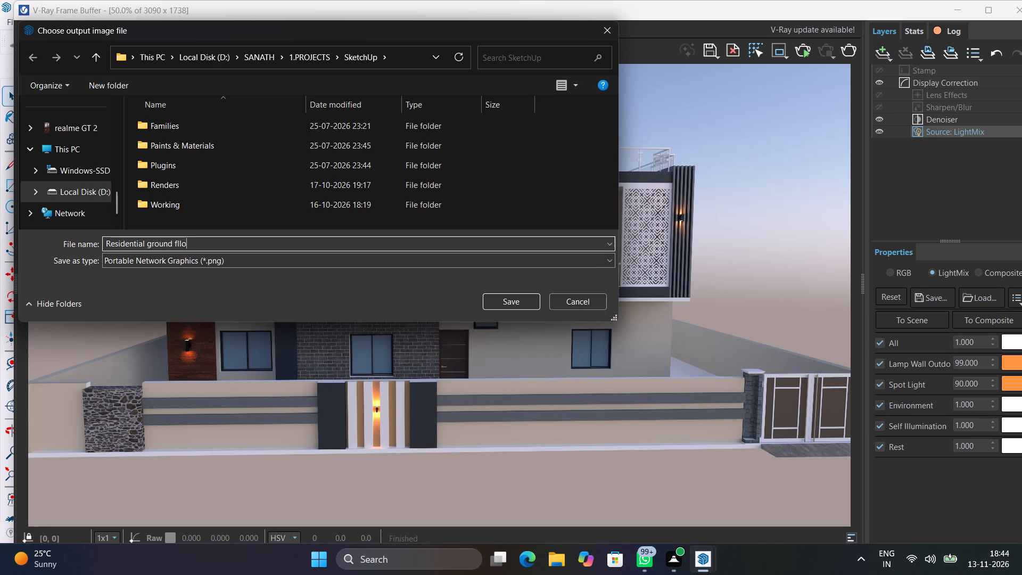
{"action": "key", "text": "space"}
{"action": "key", "text": "BackSpace"}
{"action": "key", "text": "BackSpace"}
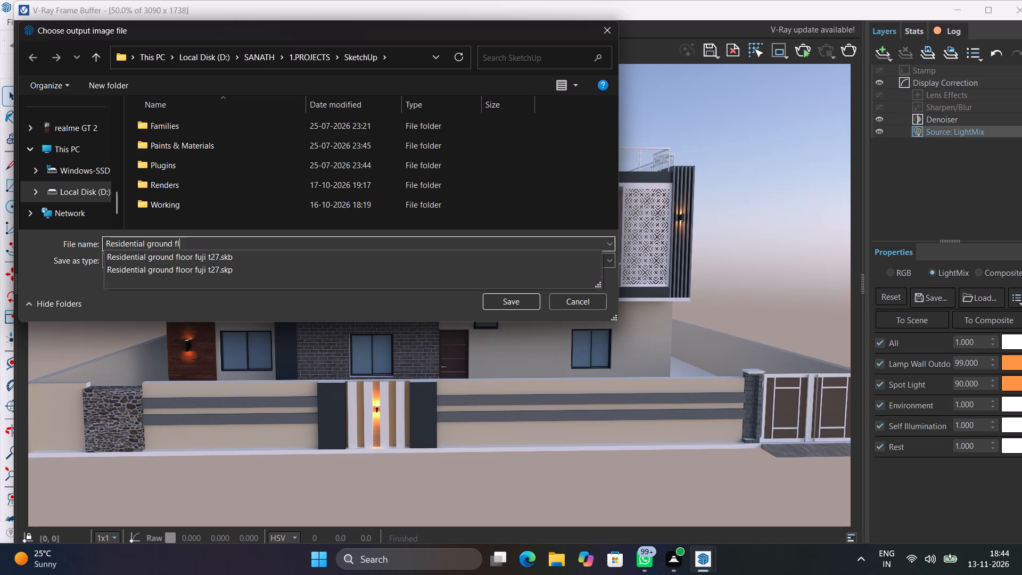
{"action": "key", "text": "BackSpace"}
{"action": "type", "text": "oor"}
{"action": "key", "text": "space"}
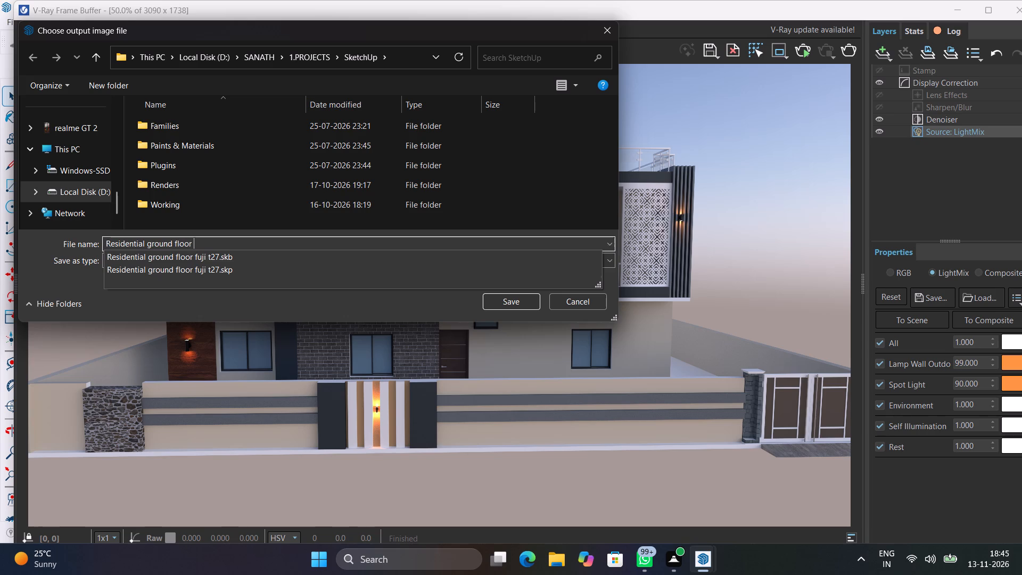
{"action": "key", "text": "t"}
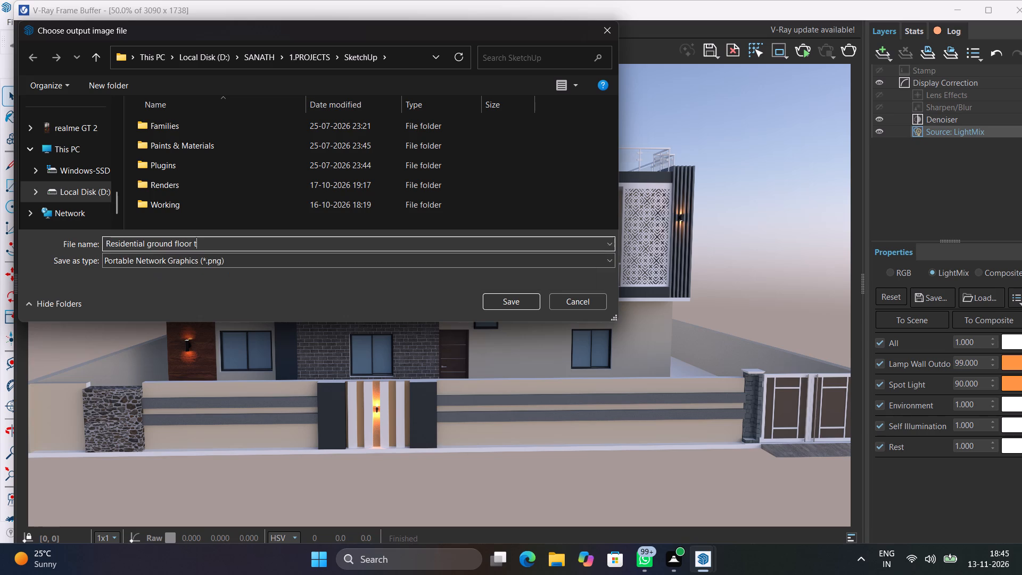
{"action": "key", "text": "BackSpace"}
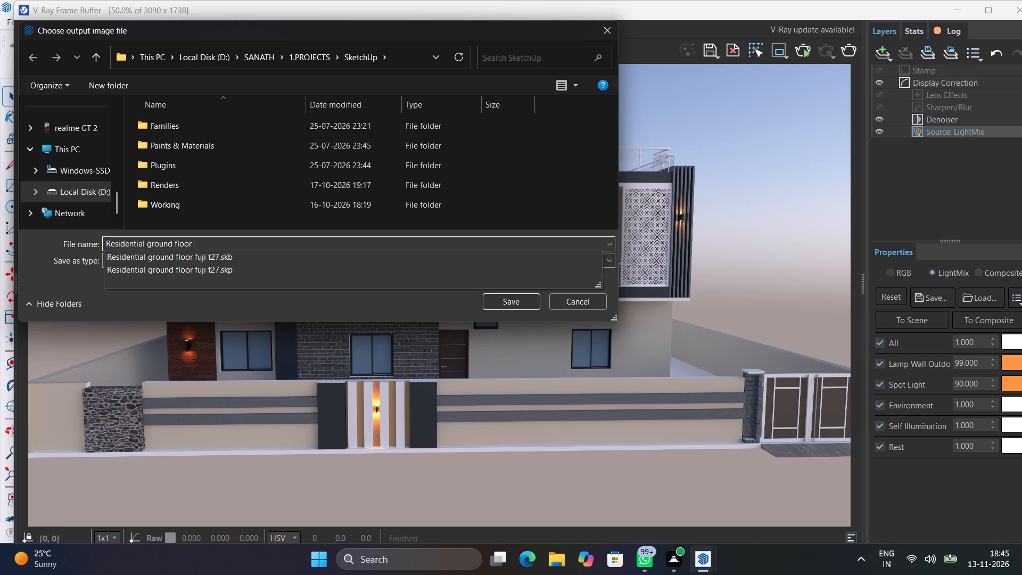
{"action": "type", "text": "t27"}
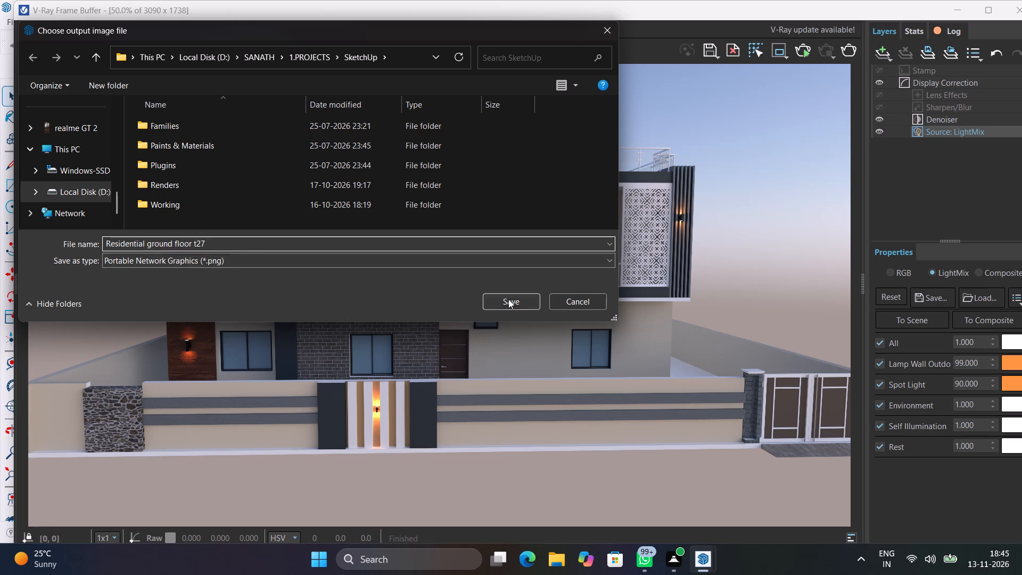
{"action": "left_click", "coordinate": [510, 300]}
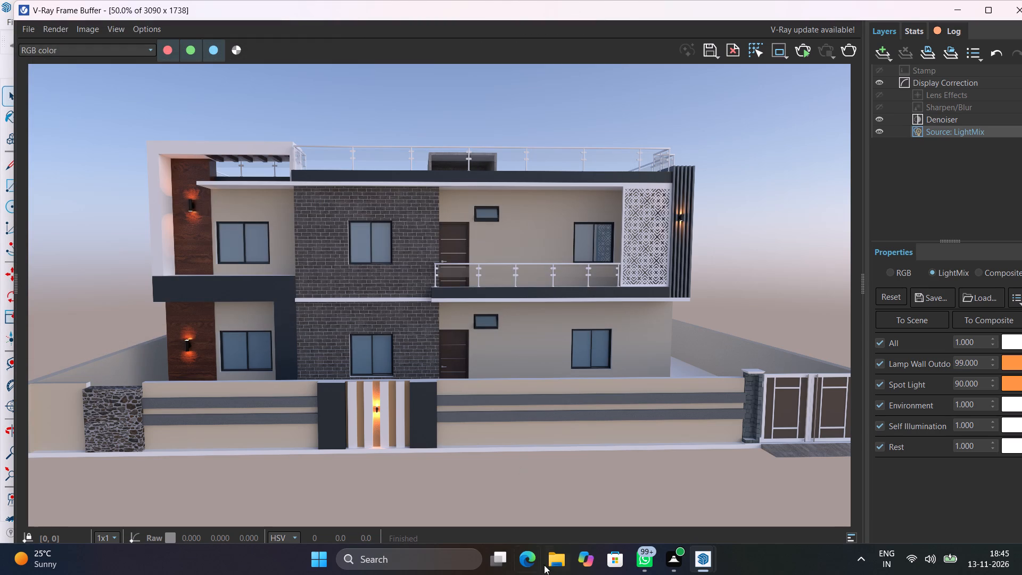
Open the saved Residential ground floor t27 image from File Explorer's recent files, examine it enlarged, and close it.
{"action": "left_click", "coordinate": [555, 567]}
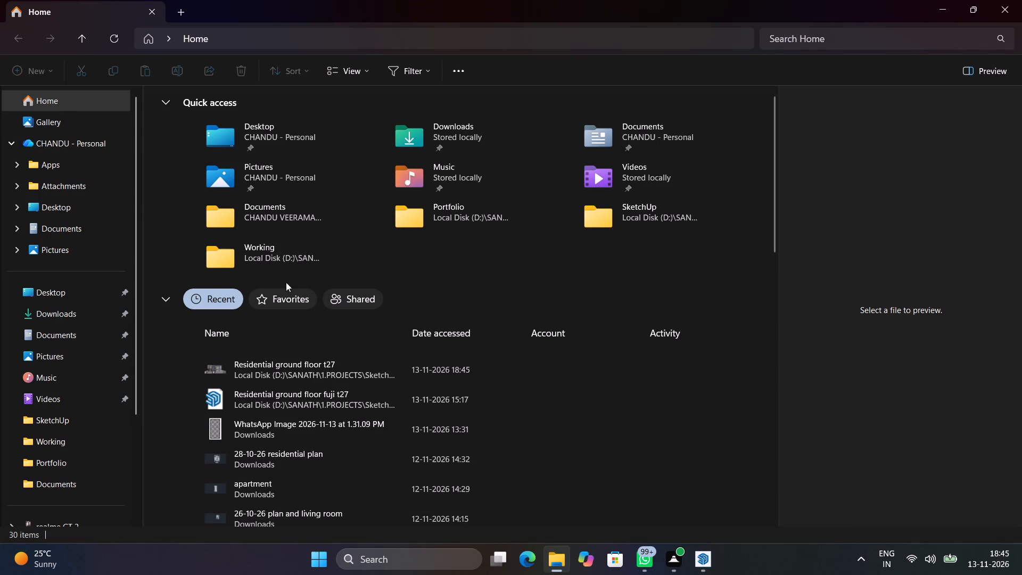
{"action": "double_click", "coordinate": [257, 362]}
{"action": "double_click", "coordinate": [257, 362]}
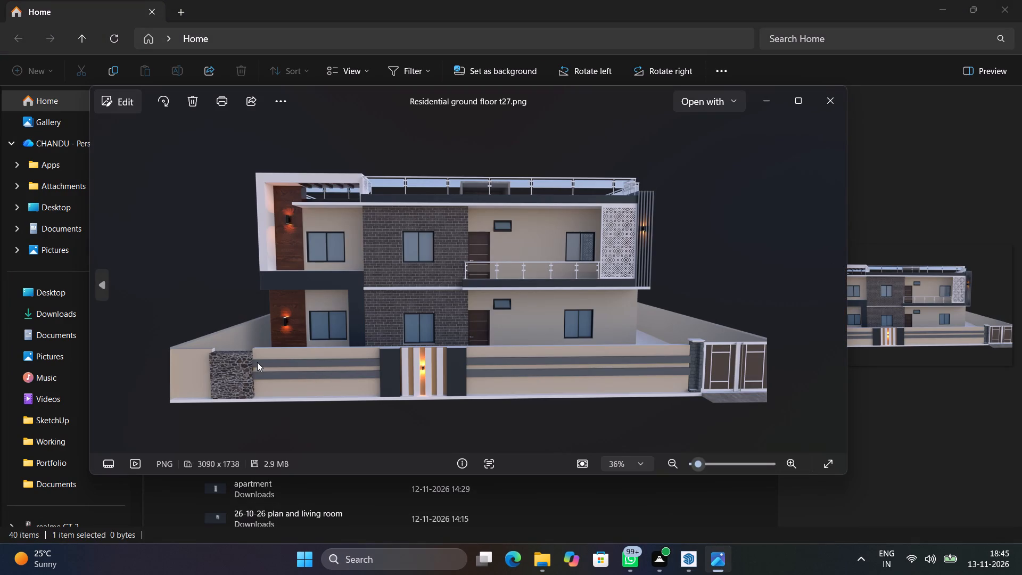
{"action": "left_click", "coordinate": [797, 109]}
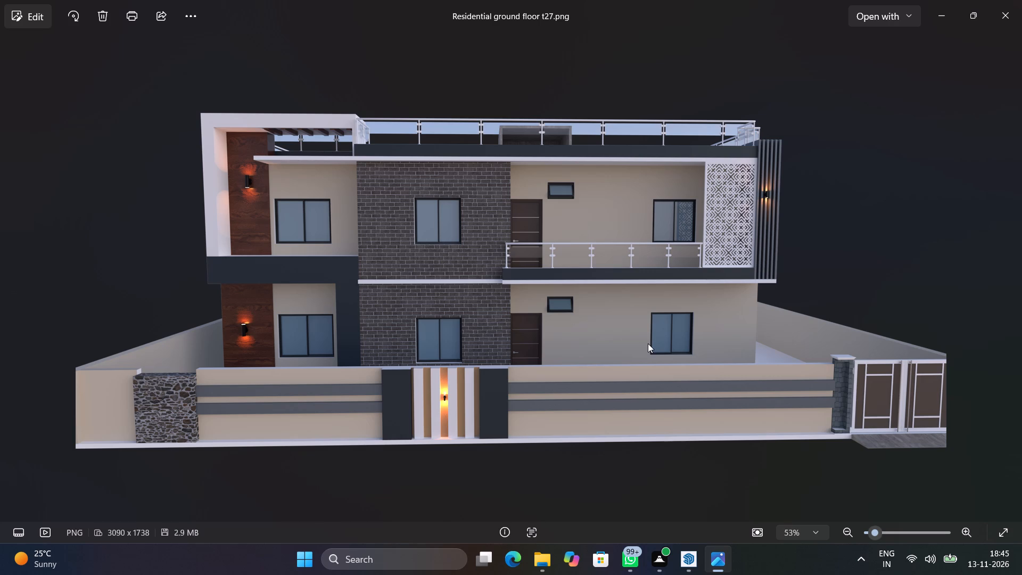
{"action": "scroll", "coordinate": [767, 426], "scroll_direction": "up", "scroll_amount": 2}
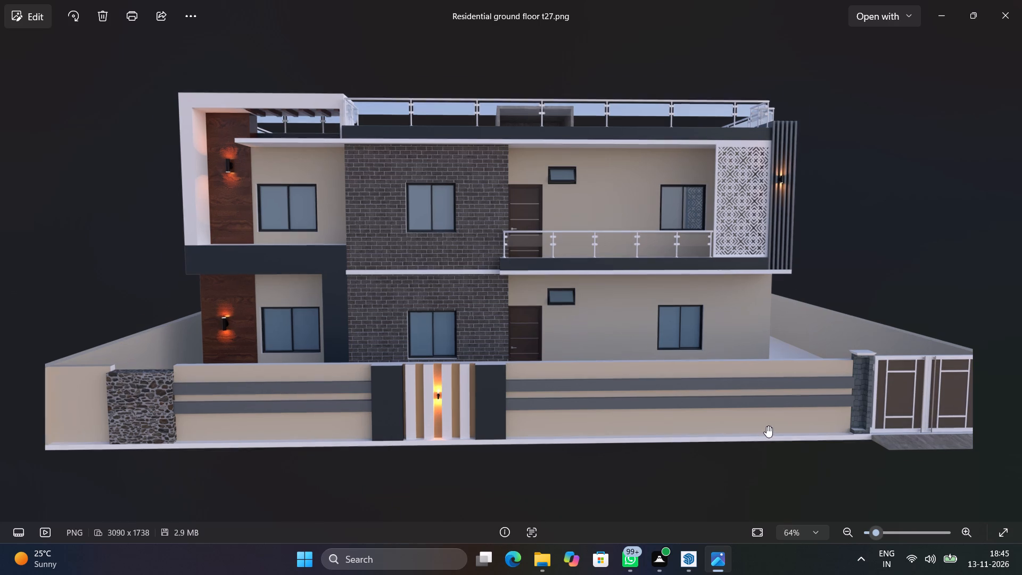
{"action": "scroll", "coordinate": [767, 426], "scroll_direction": "up", "scroll_amount": 2}
{"action": "scroll", "coordinate": [767, 426], "scroll_direction": "down", "scroll_amount": 11}
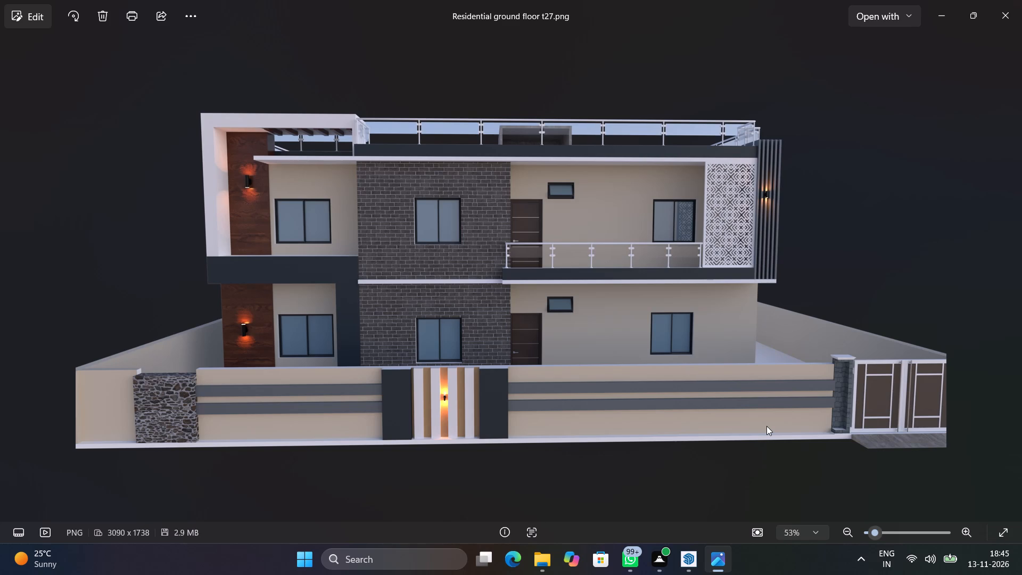
{"action": "left_click", "coordinate": [1005, 27]}
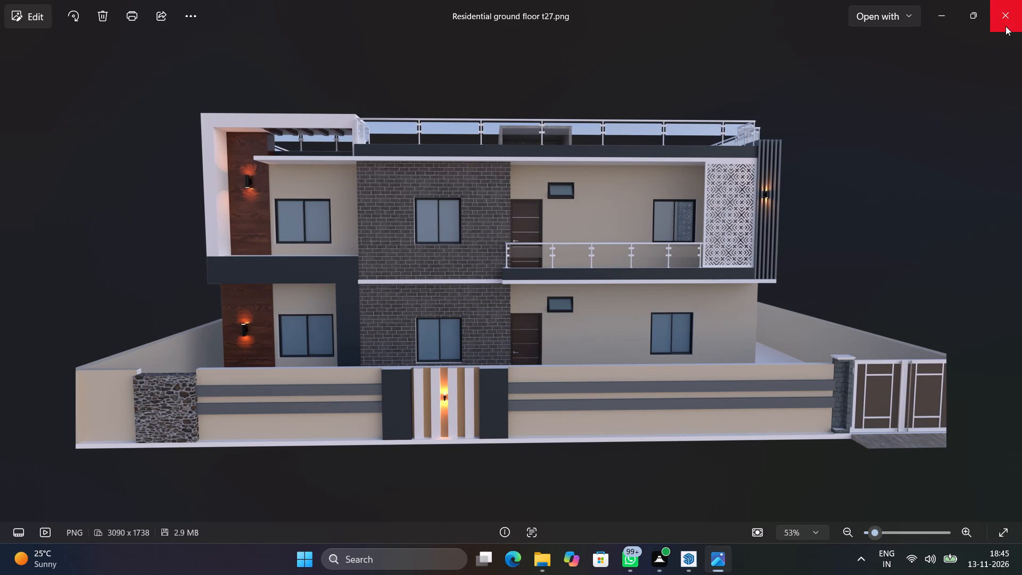
Return to the V-Ray Frame Buffer and save the render again as "Residential ground floor t27" with the JPEG file type, replacing the existing file.
{"action": "left_click", "coordinate": [1008, 12]}
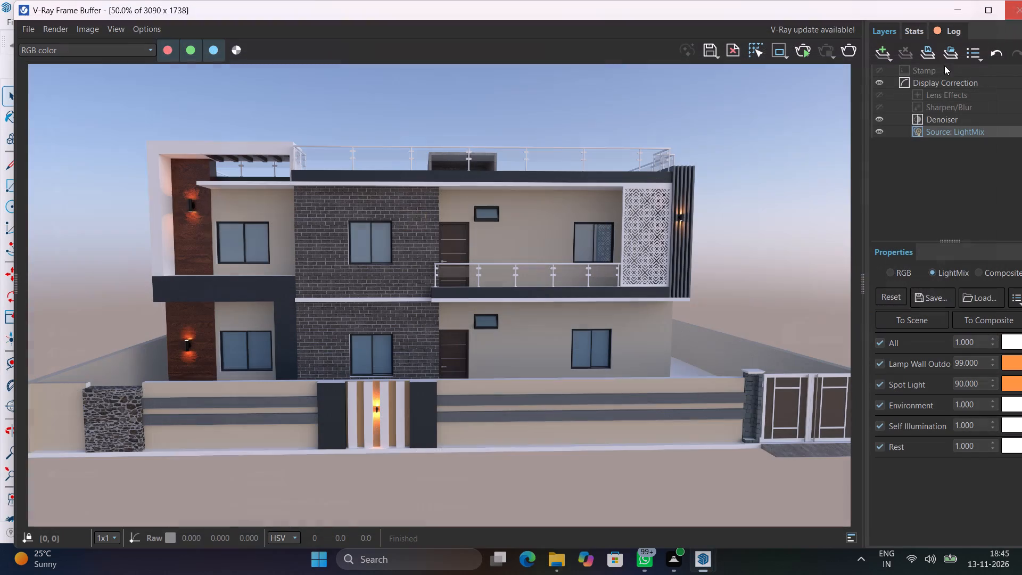
{"action": "scroll", "coordinate": [502, 435], "scroll_direction": "down", "scroll_amount": 1}
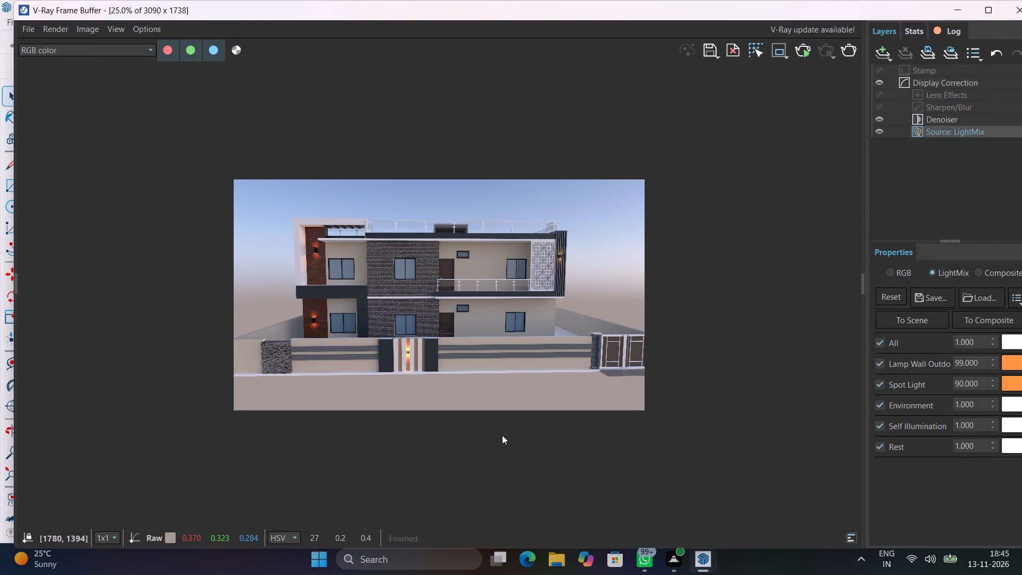
{"action": "scroll", "coordinate": [502, 435], "scroll_direction": "up", "scroll_amount": 1}
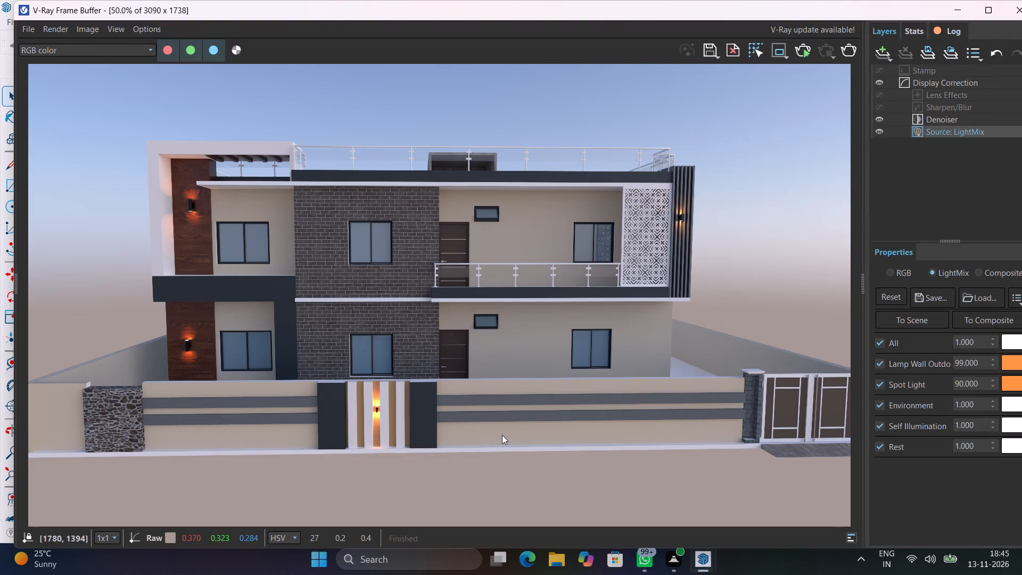
{"action": "left_click", "coordinate": [707, 46]}
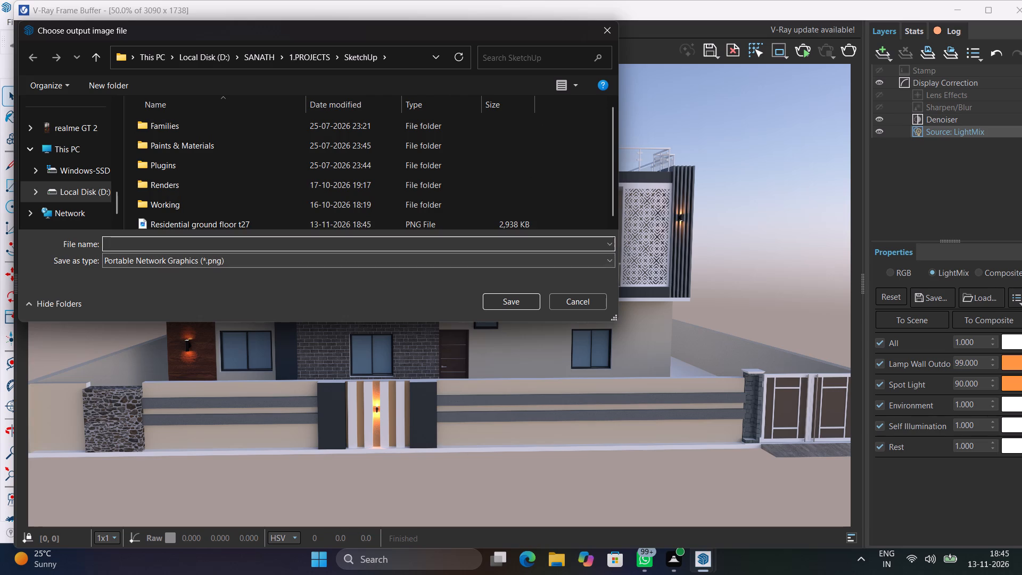
{"action": "left_click", "coordinate": [203, 223]}
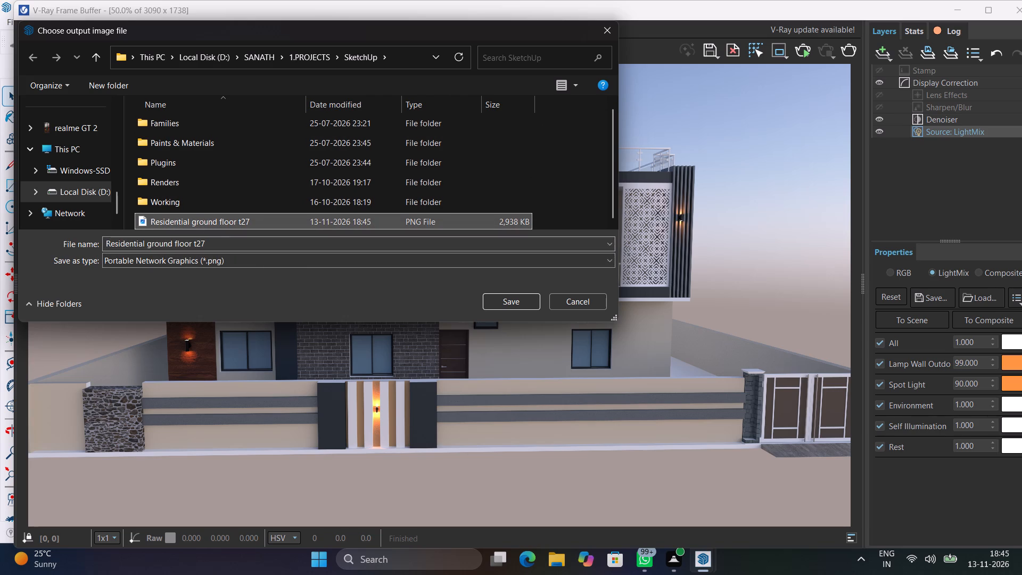
{"action": "left_click", "coordinate": [248, 264]}
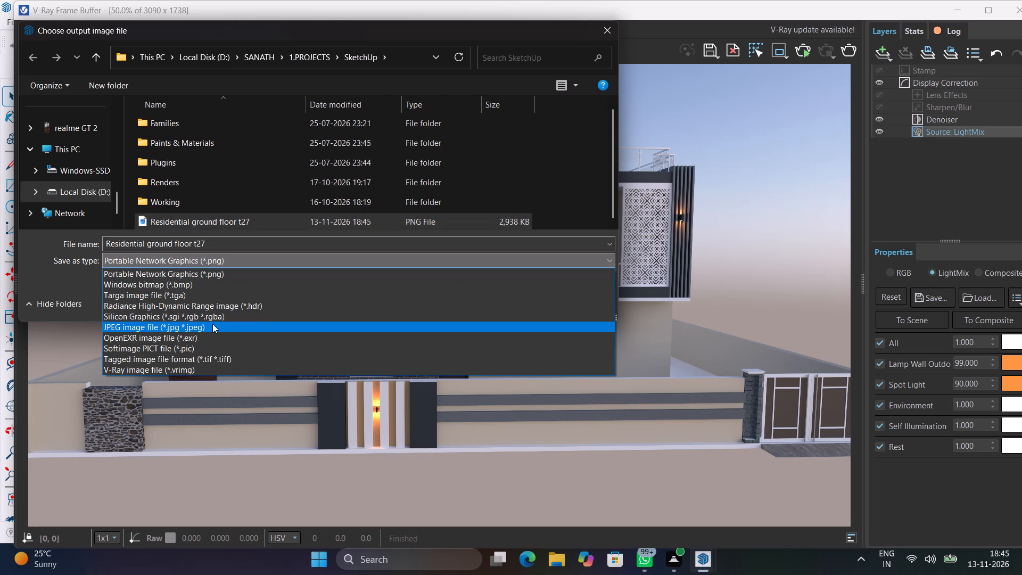
{"action": "left_click", "coordinate": [212, 324]}
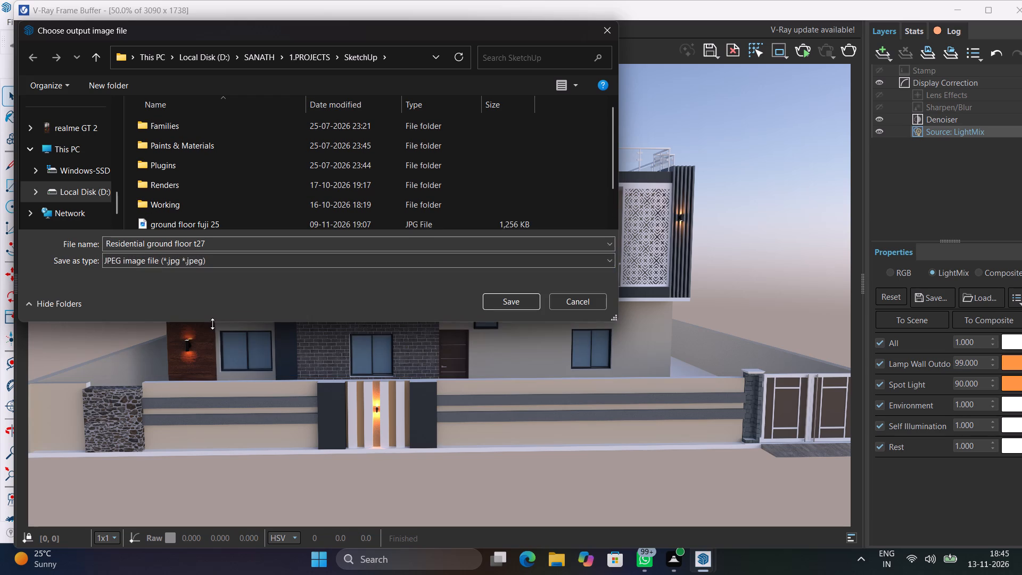
{"action": "left_click", "coordinate": [520, 298]}
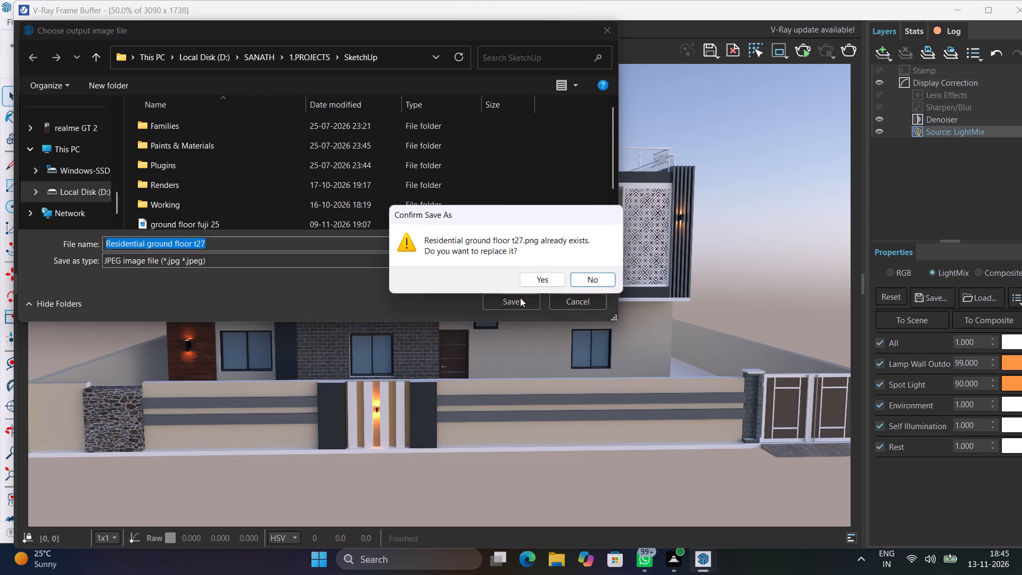
{"action": "left_click", "coordinate": [542, 278]}
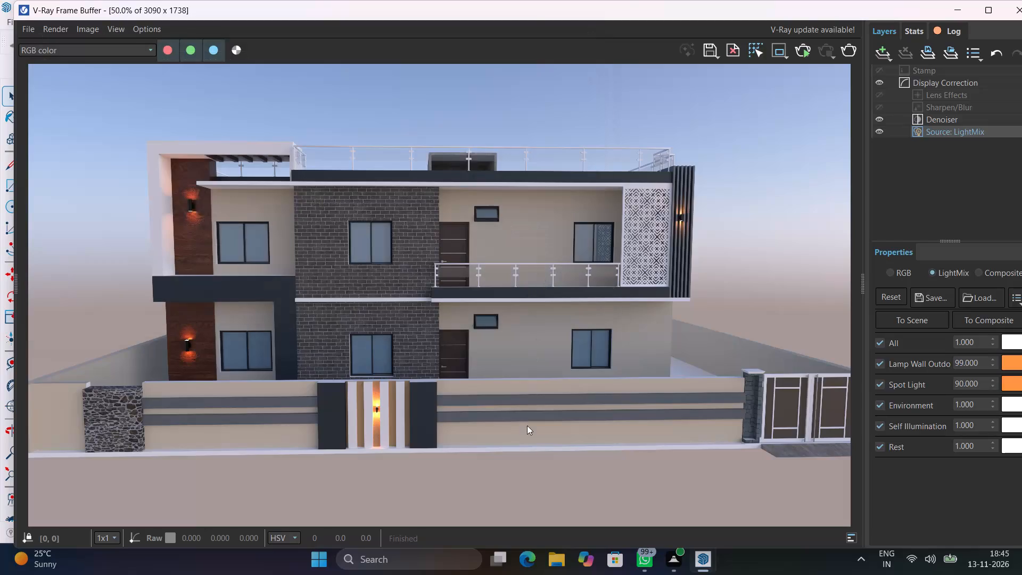
Open the Residential ground floor t27 image from File Explorer's recent files to check it, and close both the image and File Explorer.
{"action": "left_click", "coordinate": [553, 565]}
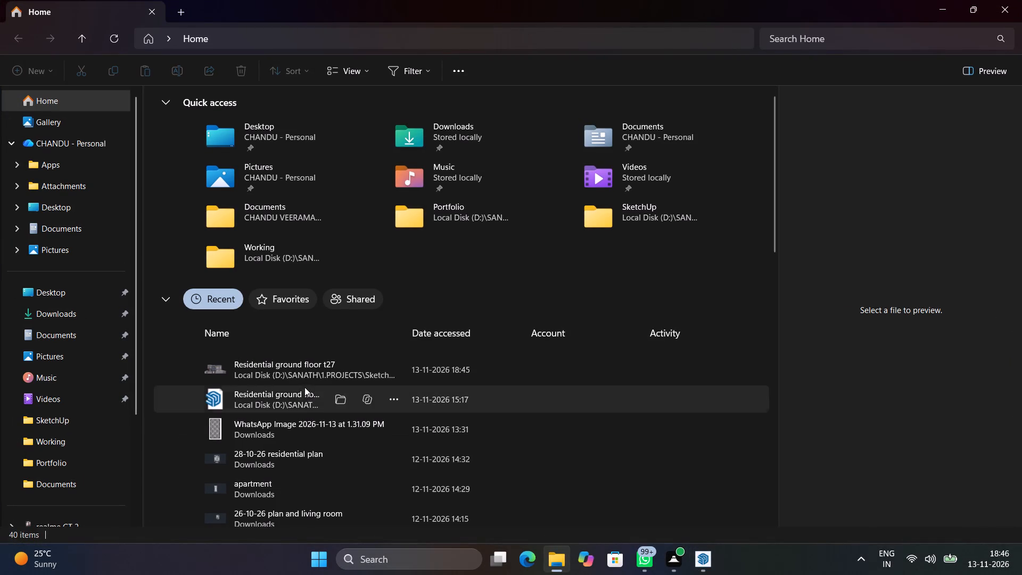
{"action": "double_click", "coordinate": [305, 377]}
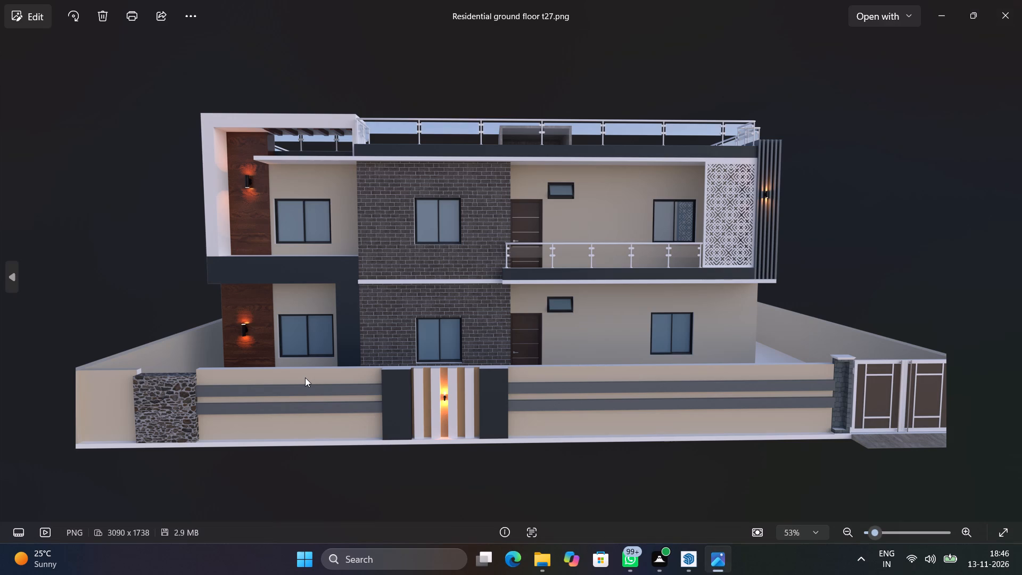
{"action": "left_click", "coordinate": [1003, 23]}
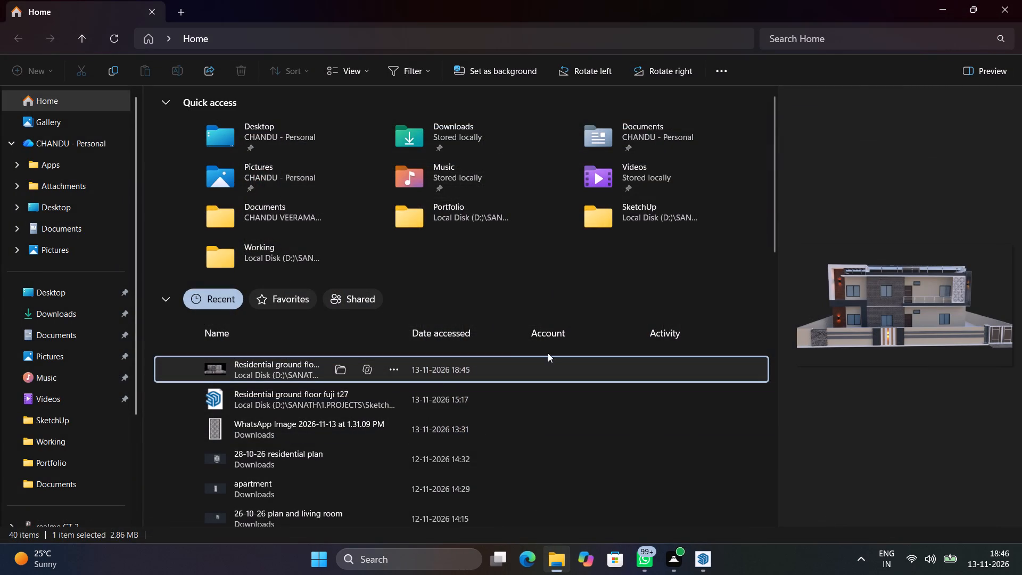
{"action": "left_click", "coordinate": [1007, 5]}
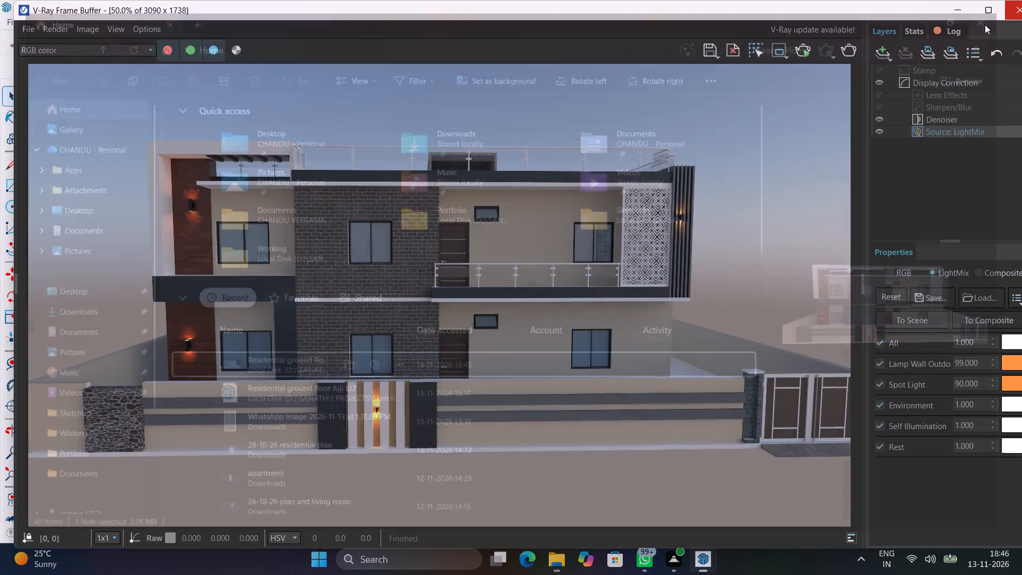
Reopen File Explorer and refresh its Home view to check the recent files for the re-saved render.
{"action": "left_click", "coordinate": [560, 567]}
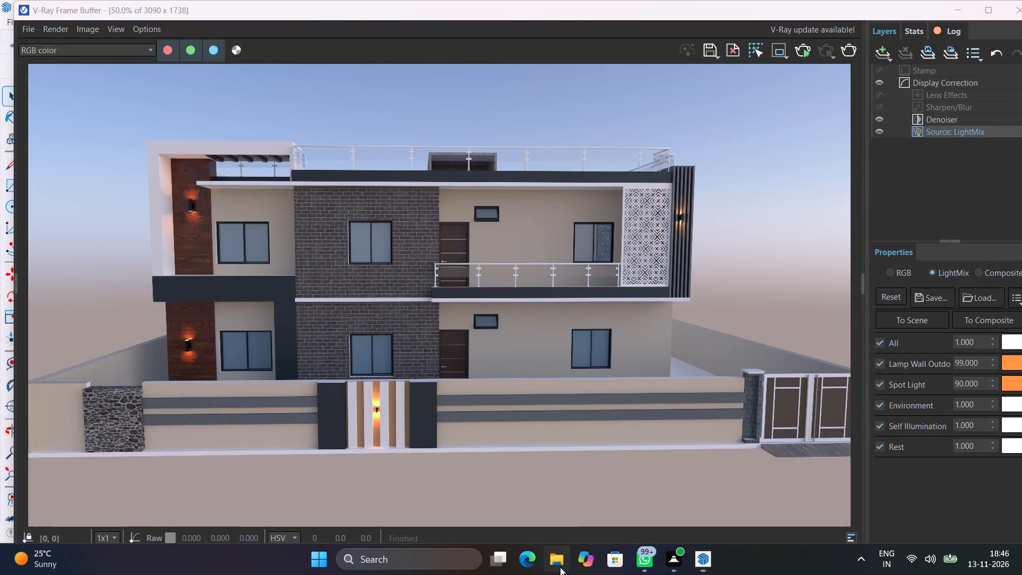
{"action": "scroll", "coordinate": [291, 374], "scroll_direction": "up", "scroll_amount": 2}
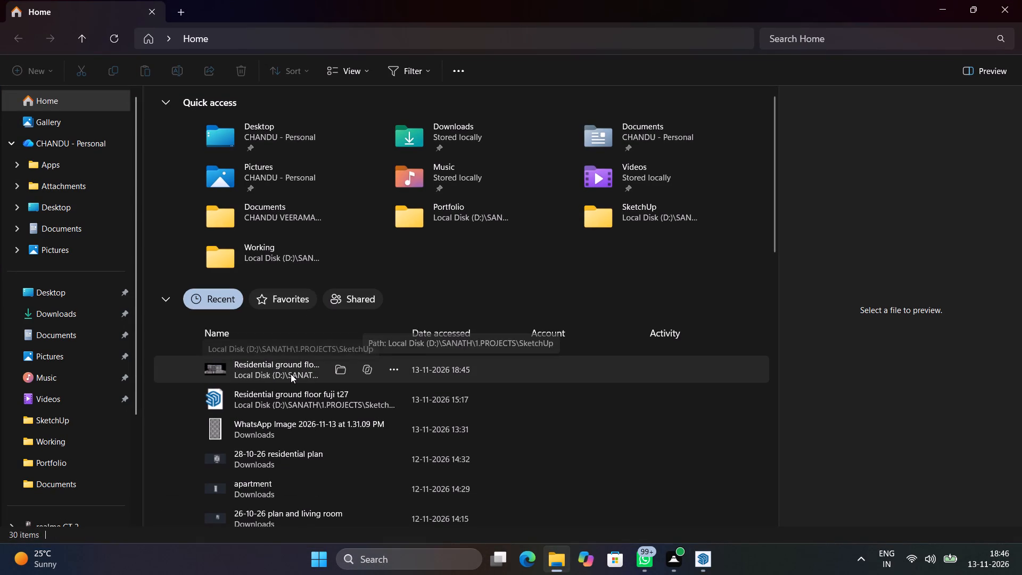
{"action": "left_click", "coordinate": [110, 32]}
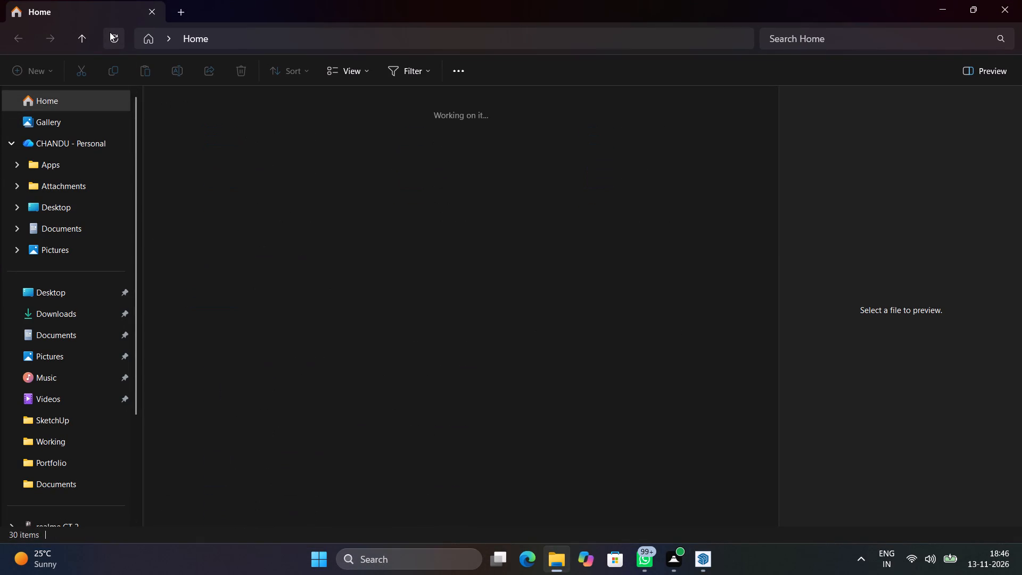
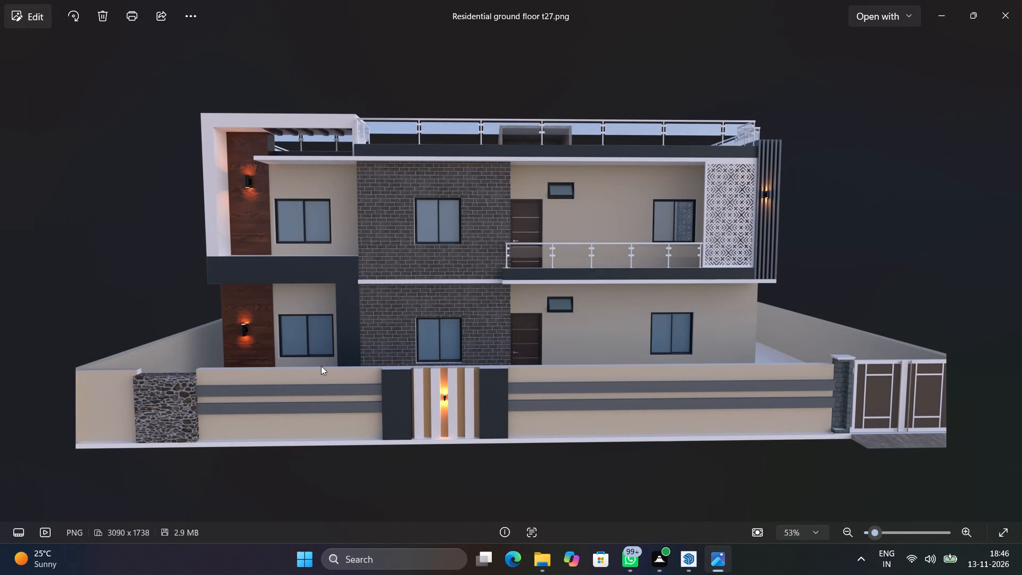
Close the Residential ground floor t27 image and the File Explorer window behind it.
{"action": "left_click", "coordinate": [1004, 20]}
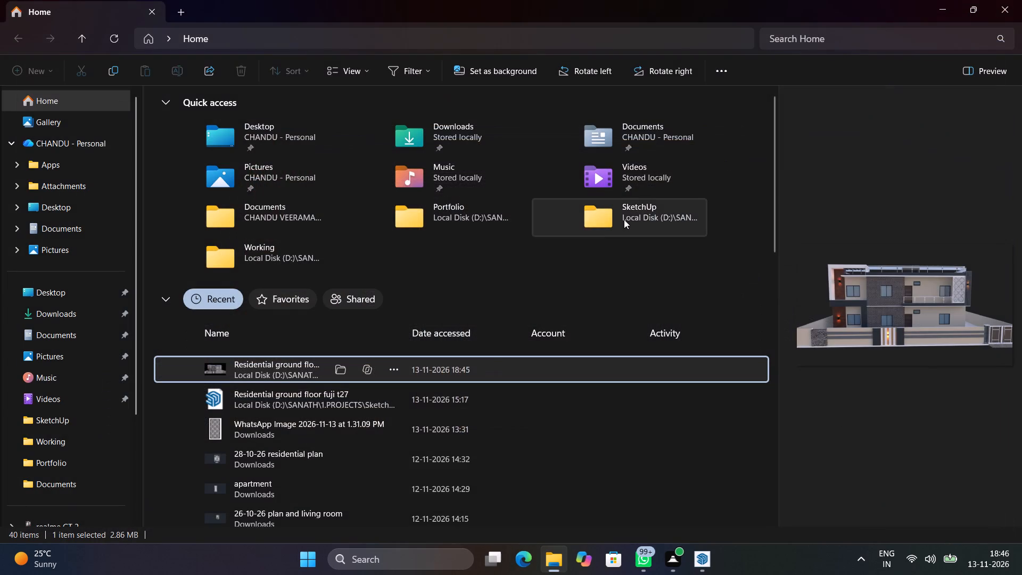
{"action": "left_click", "coordinate": [1009, 21]}
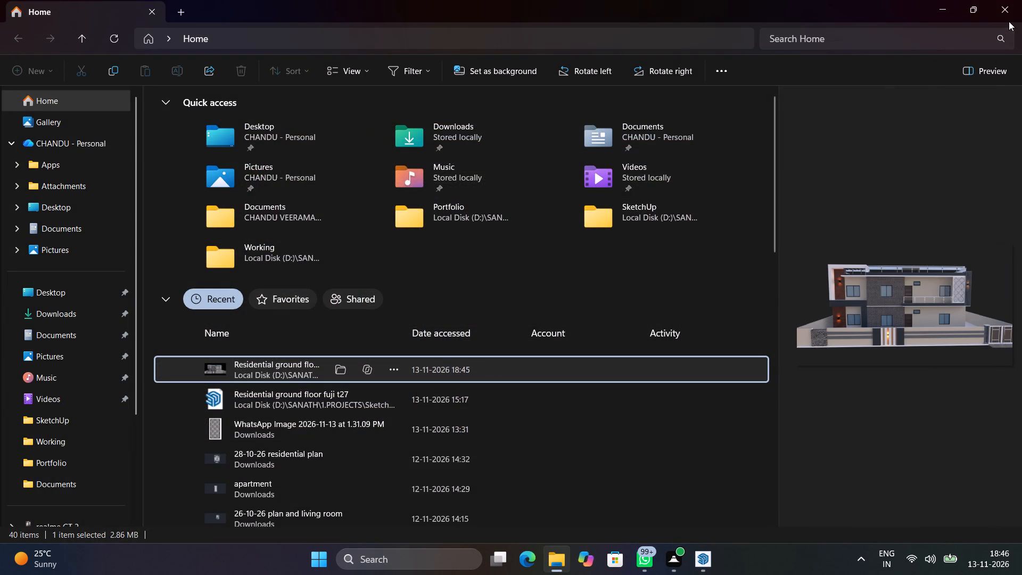
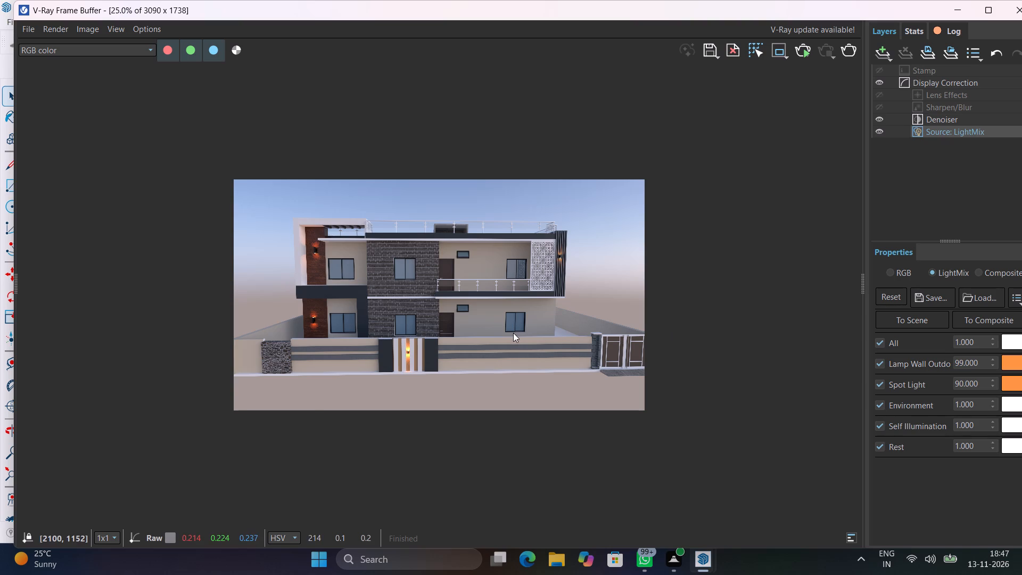
Save the front elevation render as a JPEG image named RESIDENTIAL ground floor t27 in the SketchUp project folder.
{"action": "scroll", "coordinate": [513, 333], "scroll_direction": "up", "scroll_amount": 1}
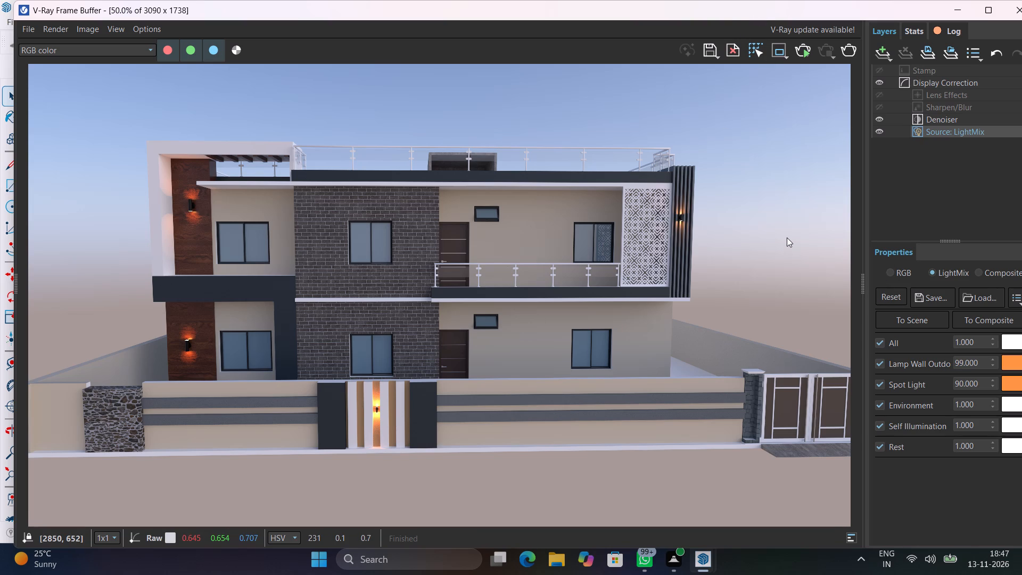
{"action": "left_click", "coordinate": [706, 47]}
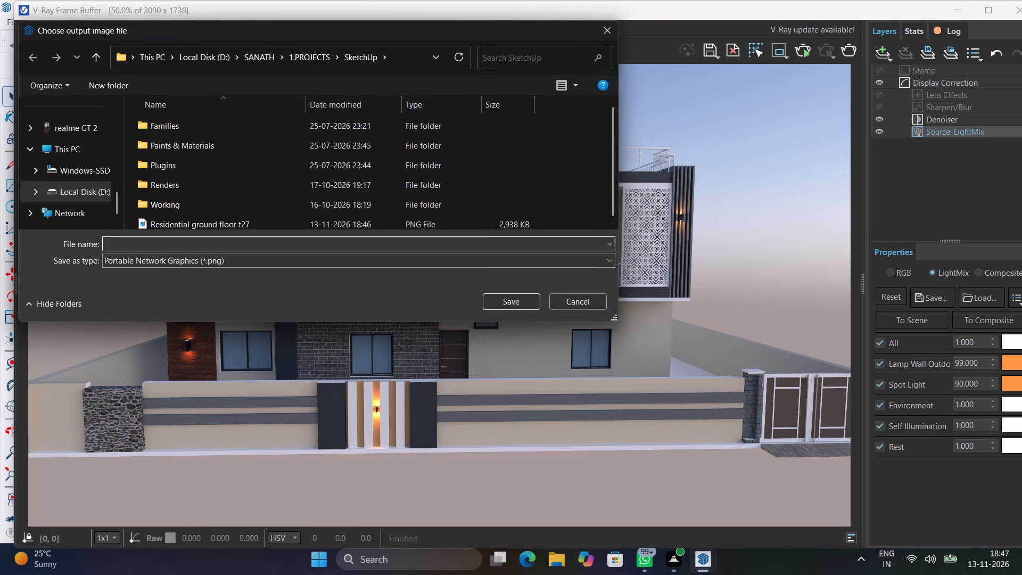
{"action": "left_click", "coordinate": [606, 257]}
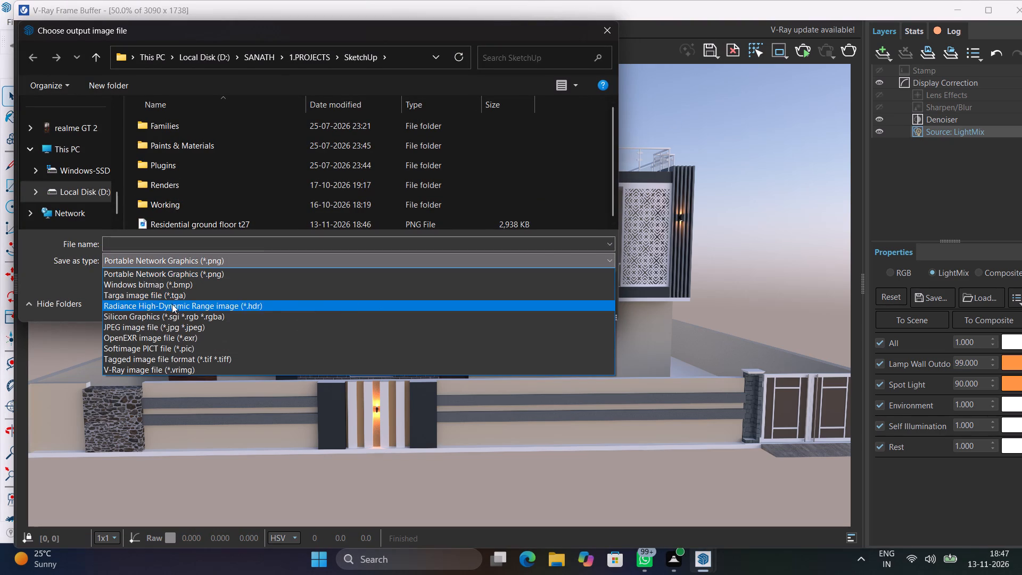
{"action": "left_click", "coordinate": [195, 330]}
{"action": "left_click", "coordinate": [151, 245]}
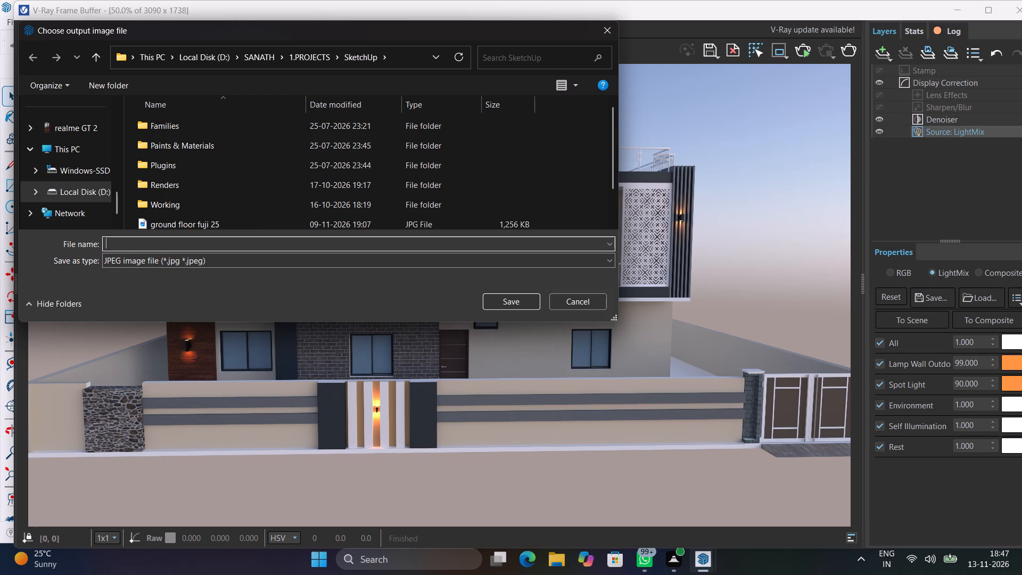
{"action": "type", "text": "ground"}
{"action": "key", "text": "space"}
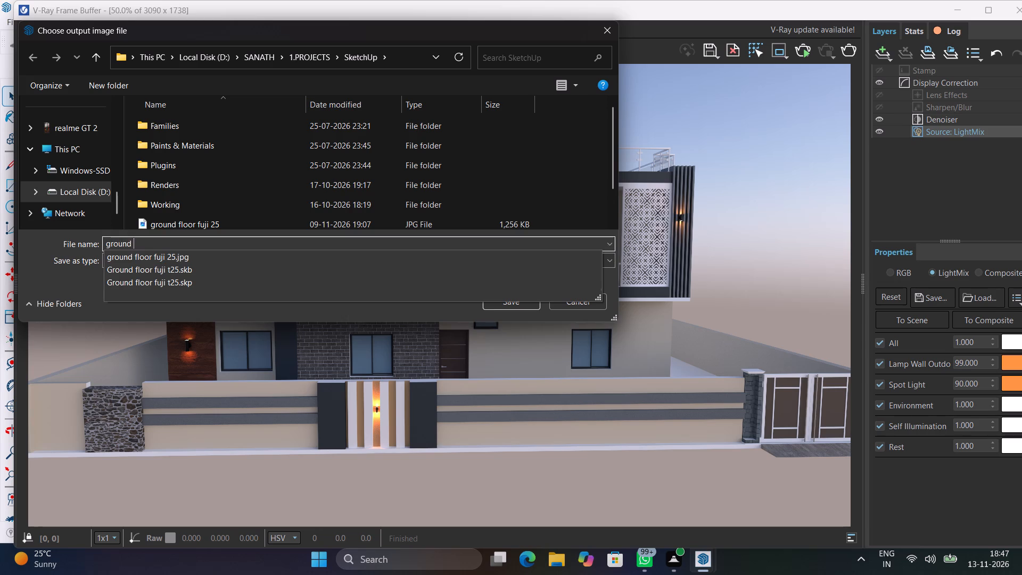
{"action": "key", "text": "BackSpace"}
{"action": "key", "text": "BackSpace"}
{"action": "key", "text": "BackSpace"}
{"action": "key", "text": "BackSpace"}
{"action": "key", "text": "BackSpace"}
{"action": "key", "text": "BackSpace"}
{"action": "key", "text": "BackSpace"}
{"action": "key", "text": "BackSpace"}
{"action": "key", "text": "BackSpace"}
{"action": "key", "text": "BackSpace"}
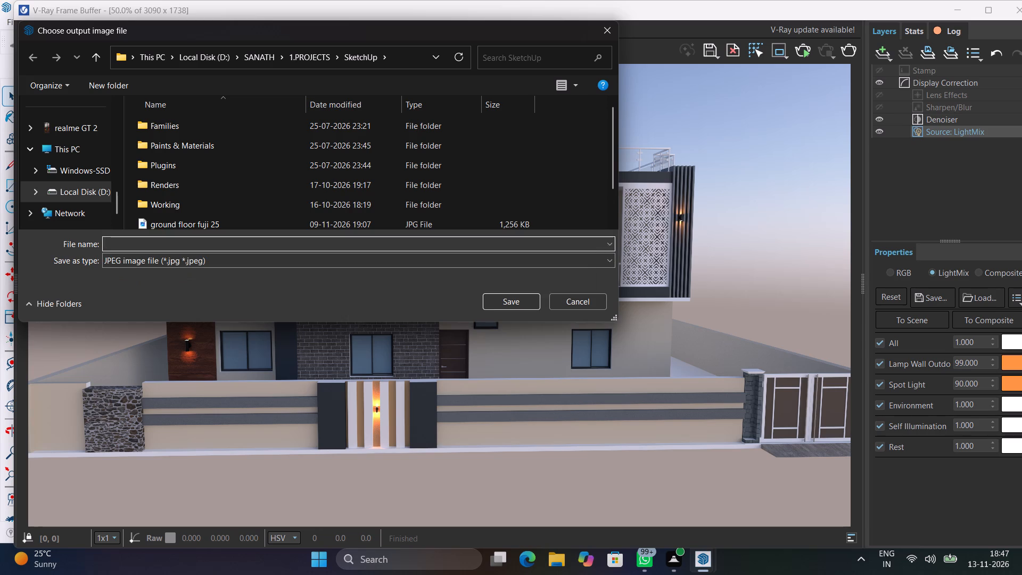
{"action": "key", "text": "r"}
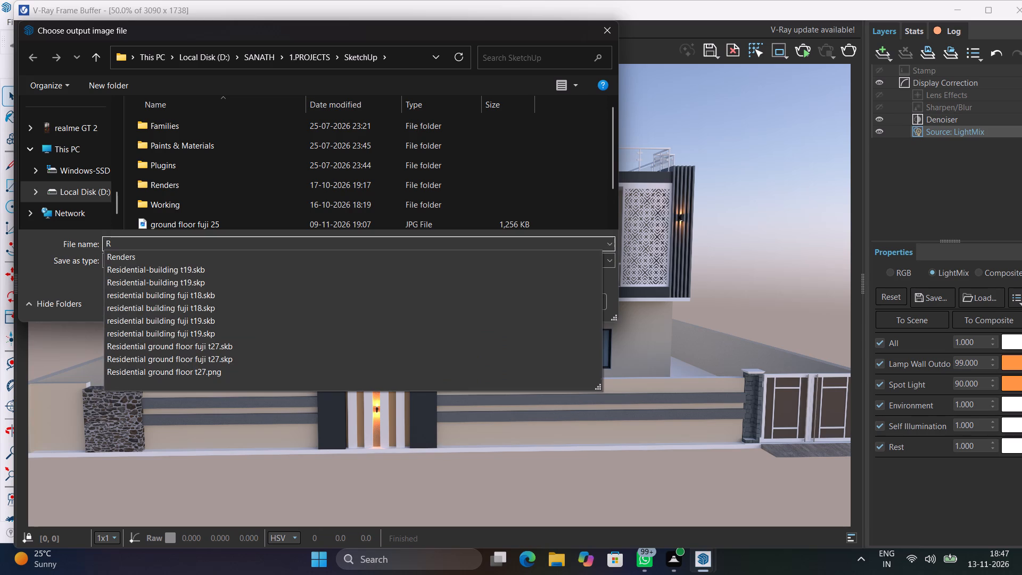
{"action": "type", "text": "ESIDENT"}
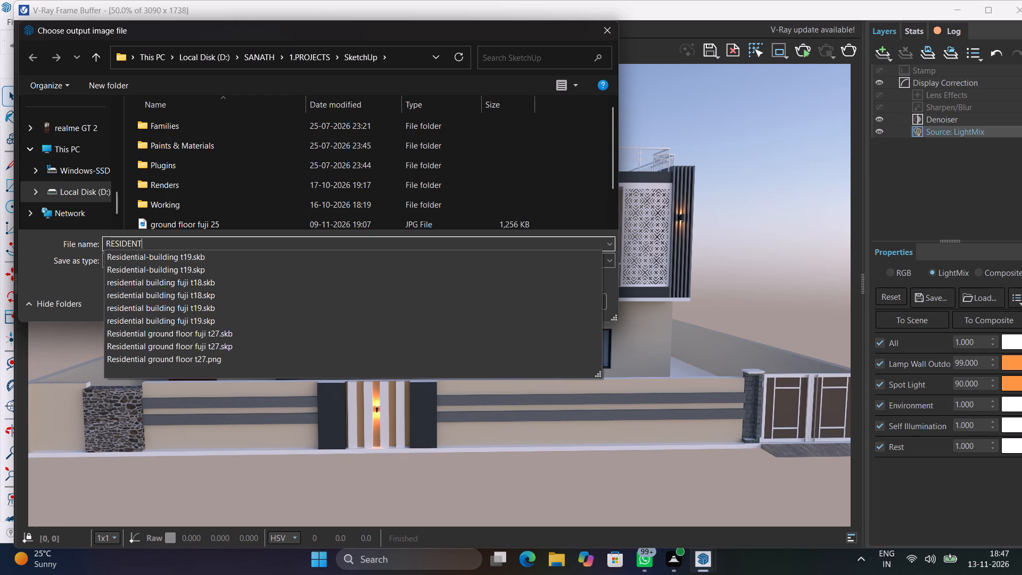
{"action": "type", "text": "IAL"}
{"action": "key", "text": "space"}
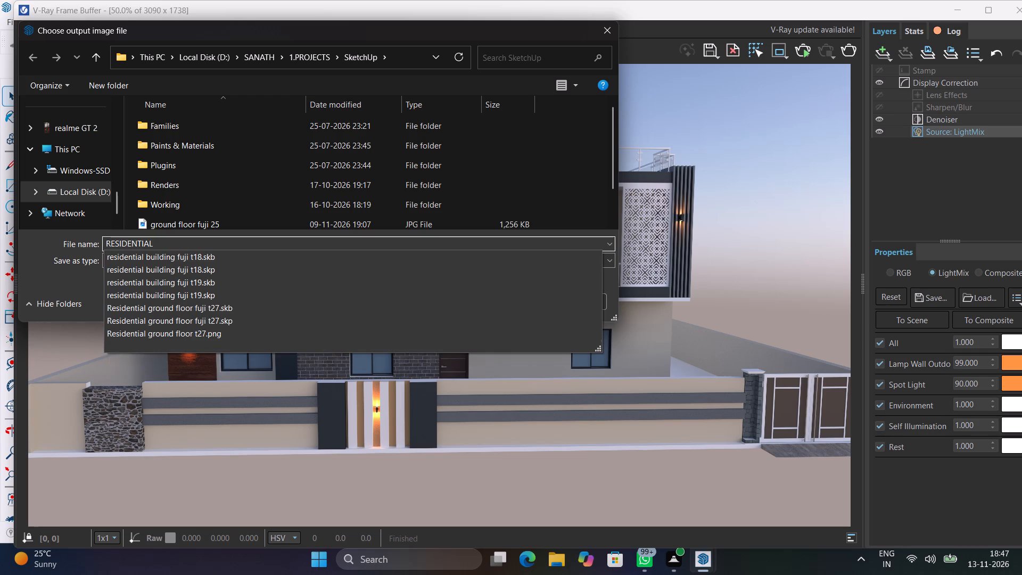
{"action": "type", "text": "ground floorn"}
{"action": "key", "text": "space"}
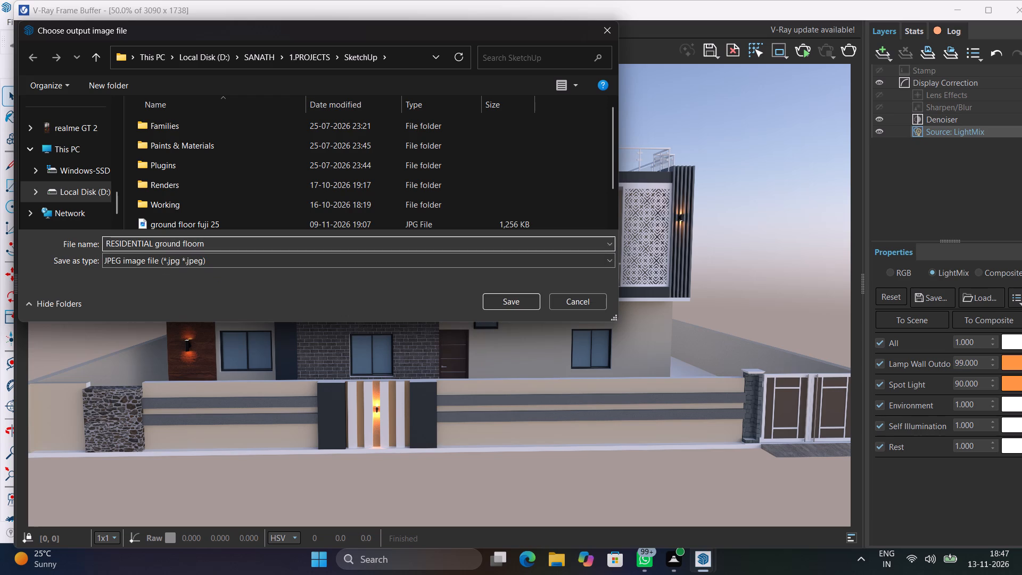
{"action": "key", "text": "BackSpace"}
{"action": "key", "text": "BackSpace"}
{"action": "key", "text": "space"}
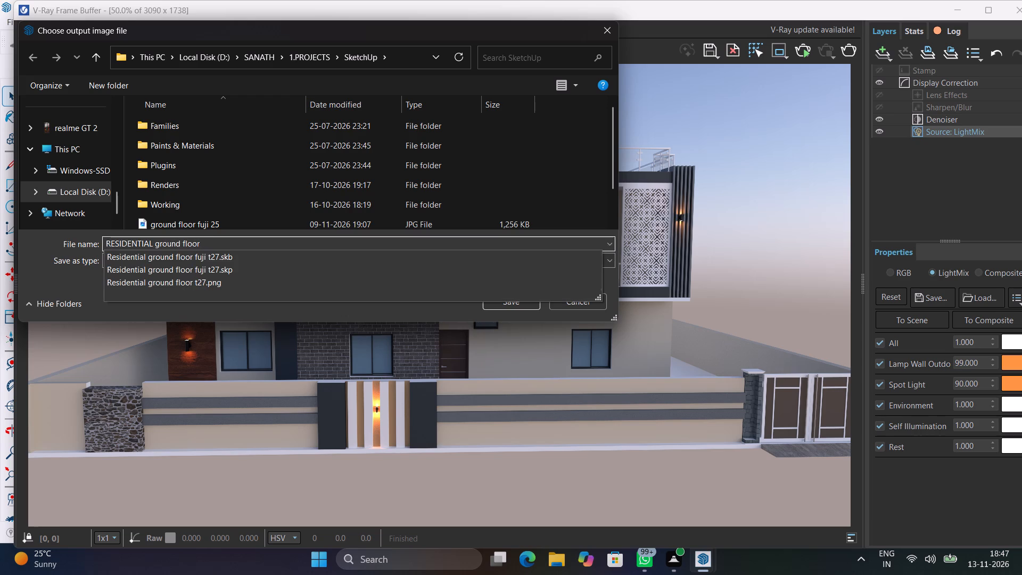
{"action": "key", "text": "t"}
{"action": "type", "text": "27"}
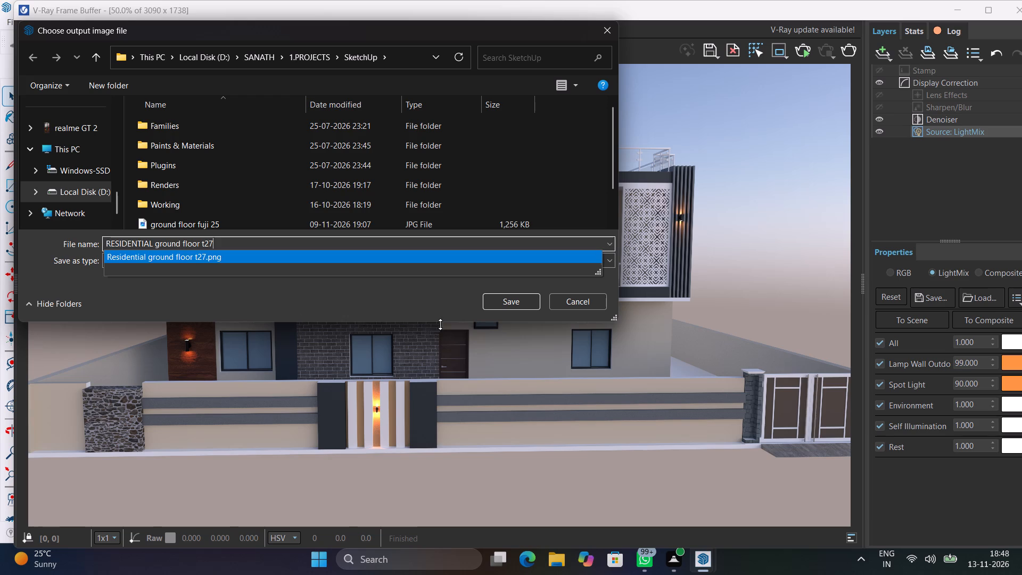
{"action": "left_click", "coordinate": [512, 297]}
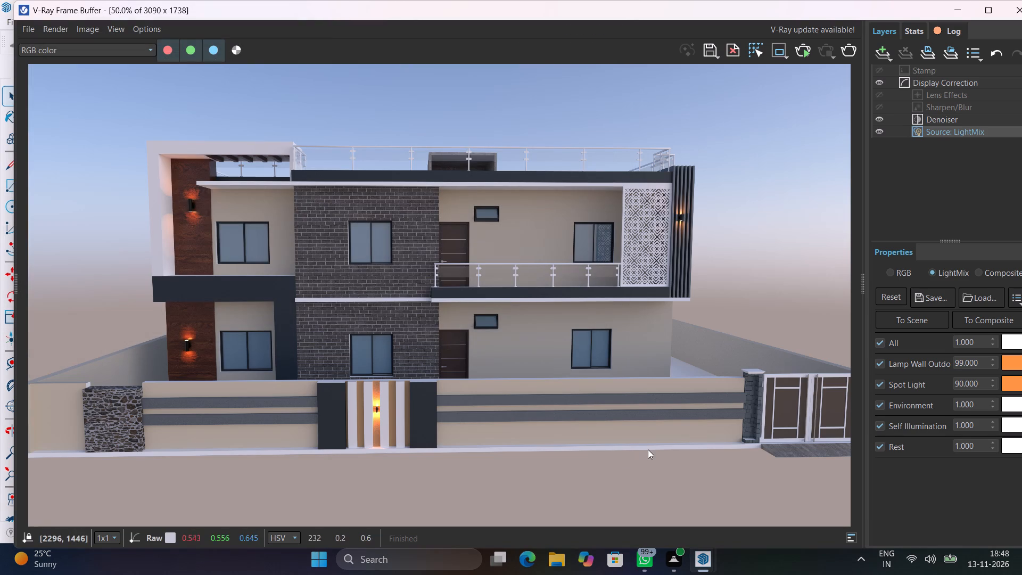
Open the newly saved RESIDENTIAL ground floor t27 JPEG from the recent files to check it, and close it and File Explorer.
{"action": "left_click", "coordinate": [561, 561]}
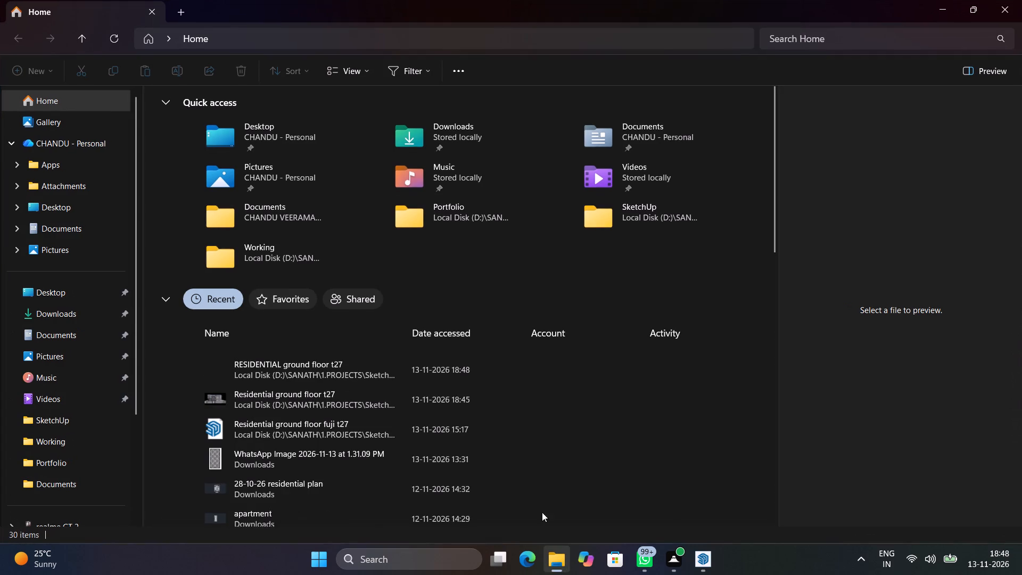
{"action": "left_click", "coordinate": [307, 375]}
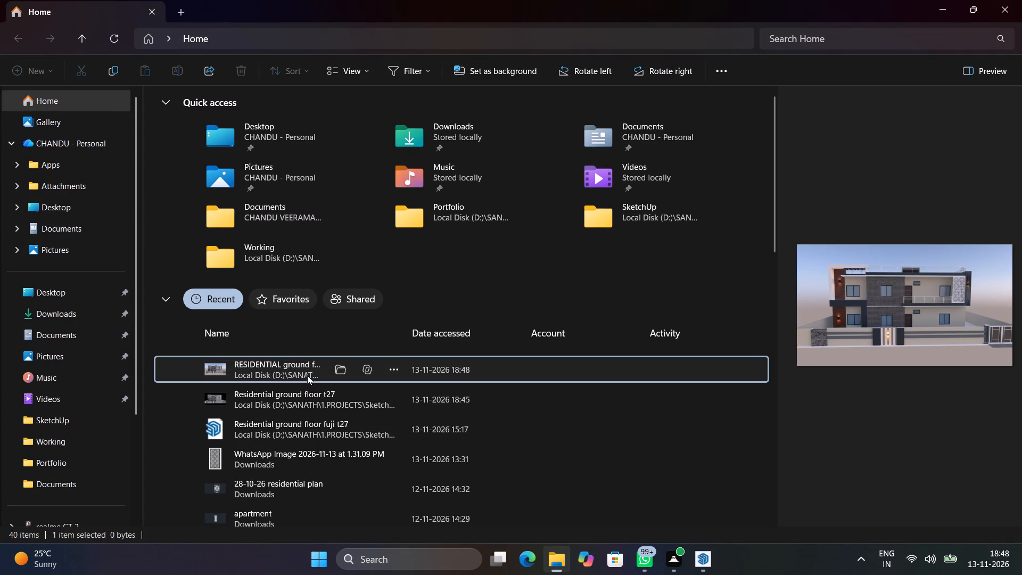
{"action": "double_click", "coordinate": [307, 375]}
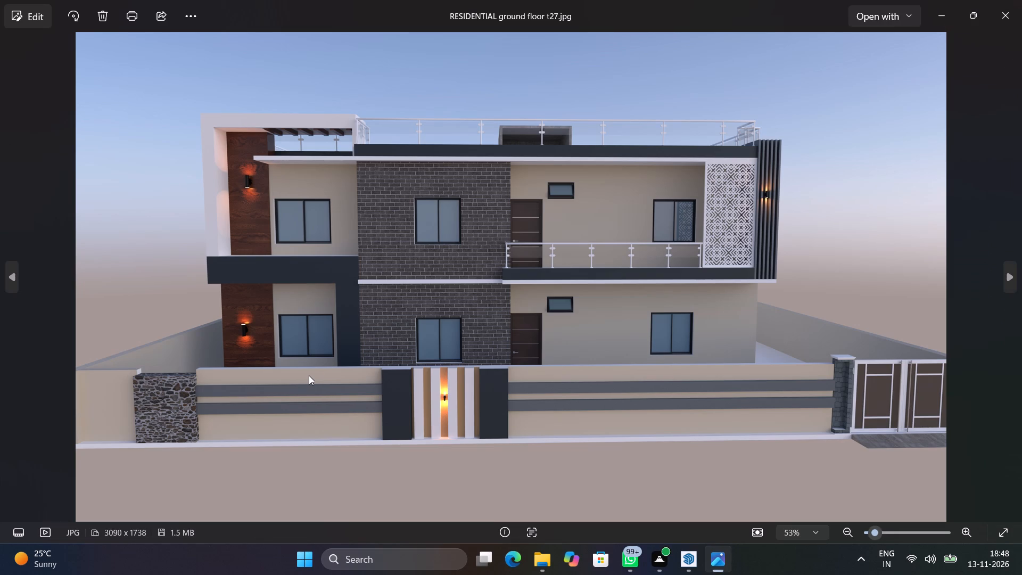
{"action": "left_click", "coordinate": [1018, 13]}
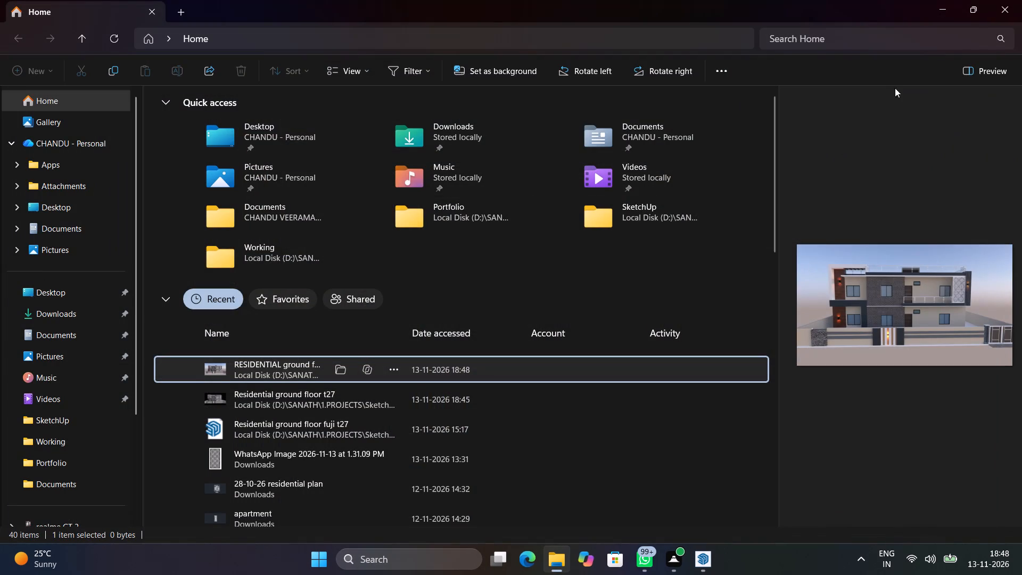
{"action": "left_click", "coordinate": [1013, 4]}
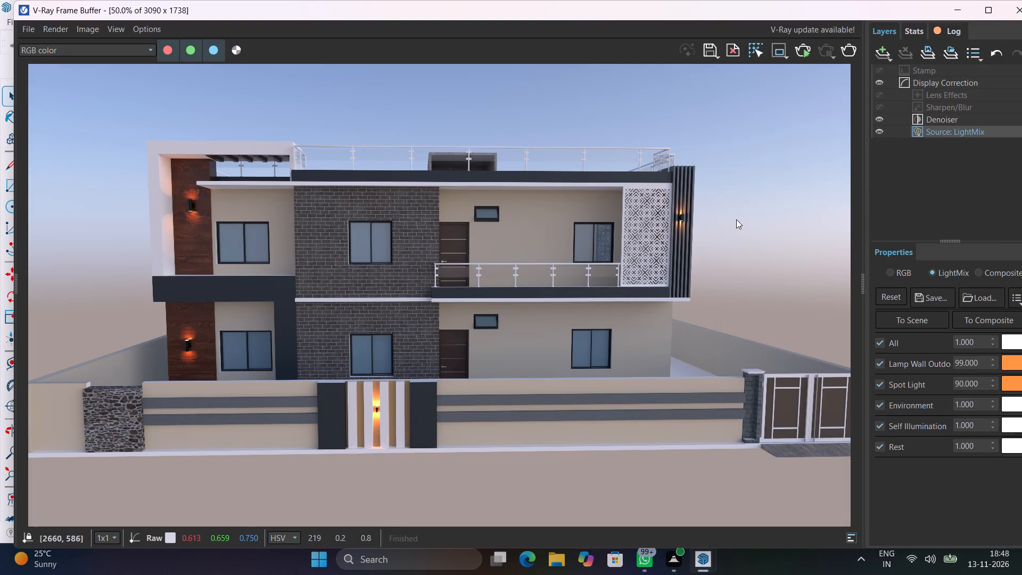
Start an interactive render and close the V-Ray Frame Buffer to return to the model.
{"action": "left_click", "coordinate": [801, 52]}
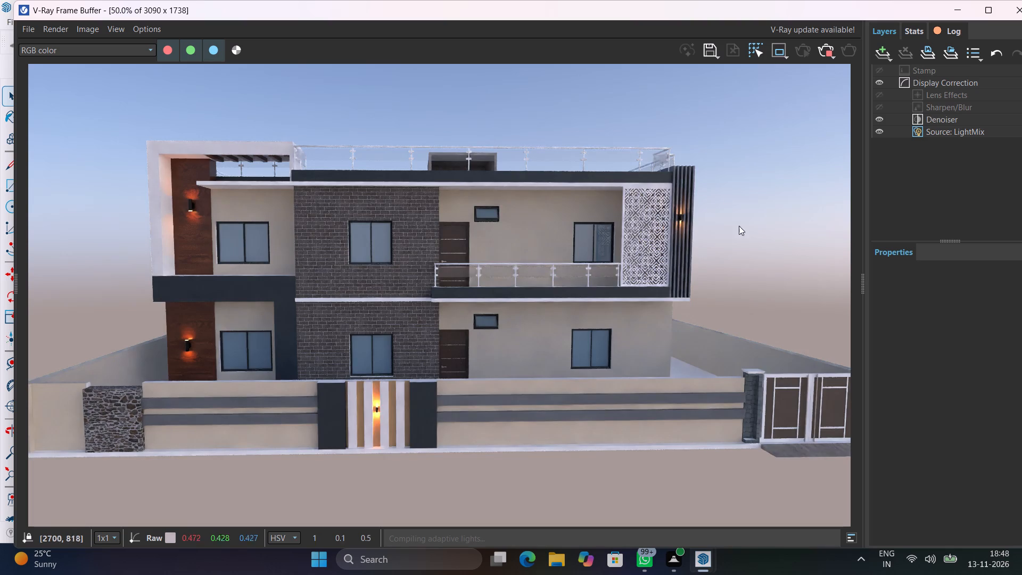
{"action": "left_click", "coordinate": [1021, 11]}
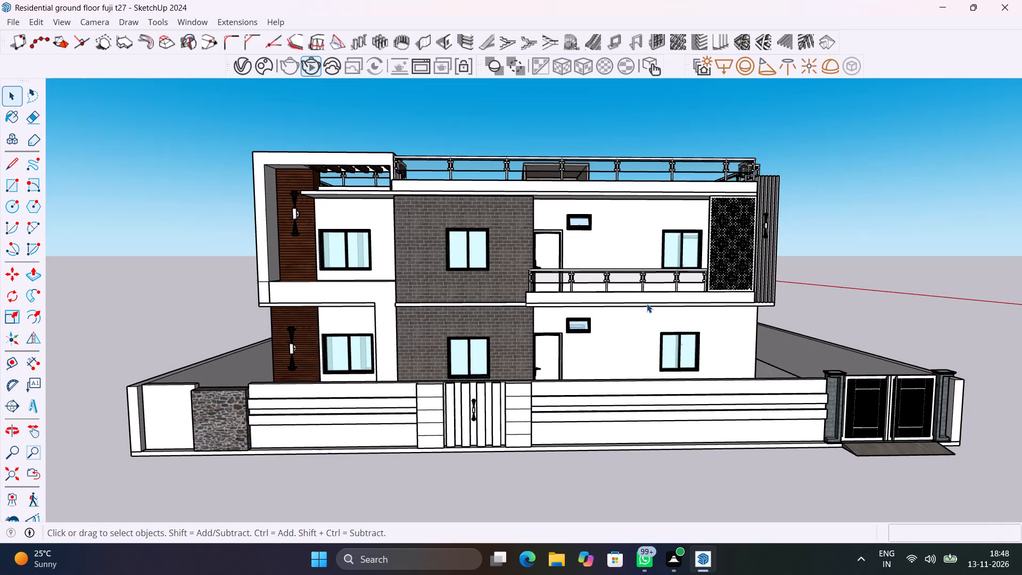
Save the two-storey house model under its existing file name.
{"action": "scroll", "coordinate": [621, 338], "scroll_direction": "down", "scroll_amount": 3}
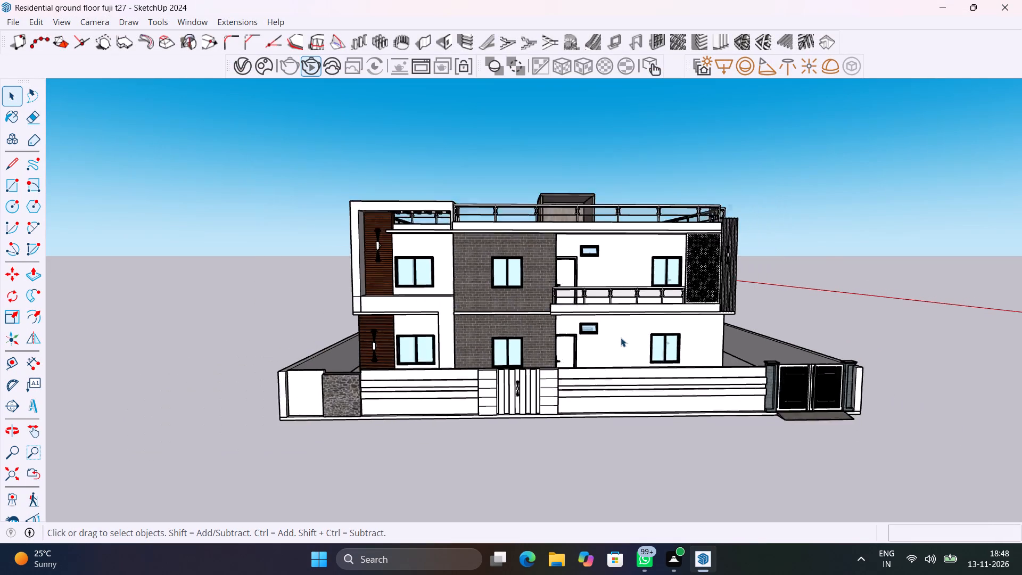
{"action": "scroll", "coordinate": [621, 338], "scroll_direction": "down", "scroll_amount": 1}
{"action": "key", "text": "ctrl+s"}
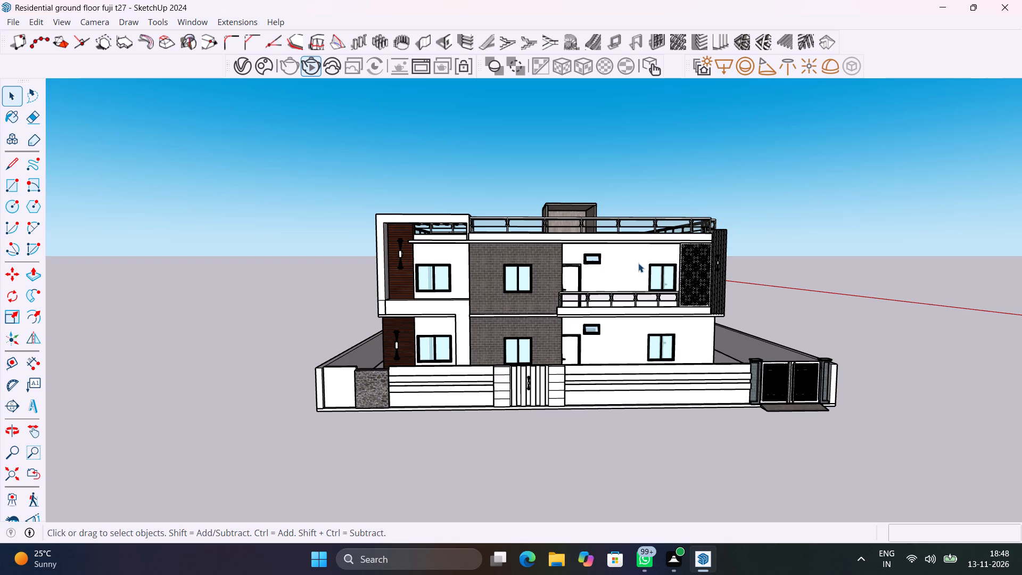
Save the house model again after reviewing the front facade, both side corners and the boundary.
{"action": "scroll", "coordinate": [667, 340], "scroll_direction": "up", "scroll_amount": 4}
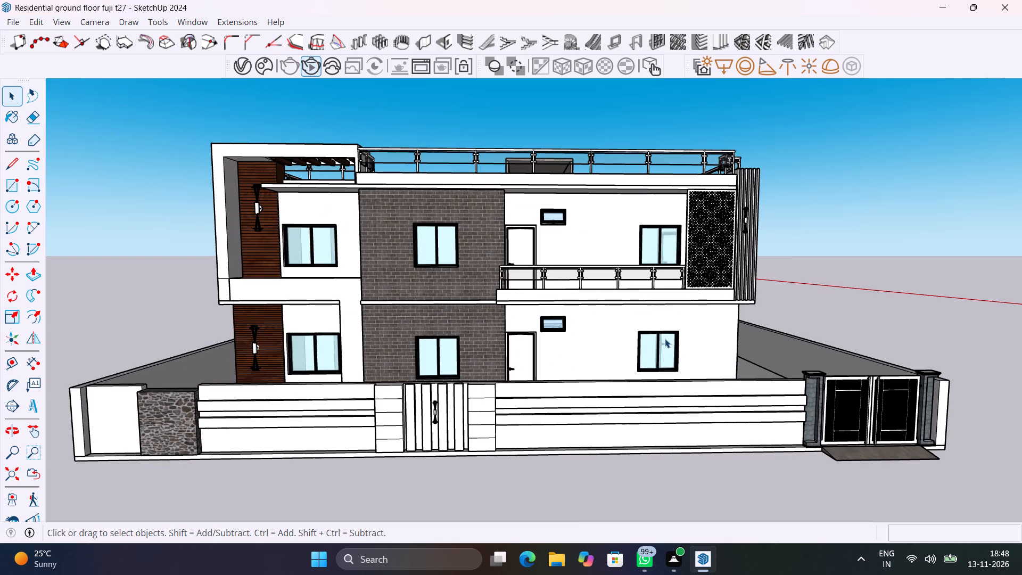
{"action": "middle_click_drag", "start_coordinate": [662, 338], "coordinate": [572, 354]}
{"action": "scroll", "coordinate": [572, 354], "scroll_direction": "down", "scroll_amount": 3}
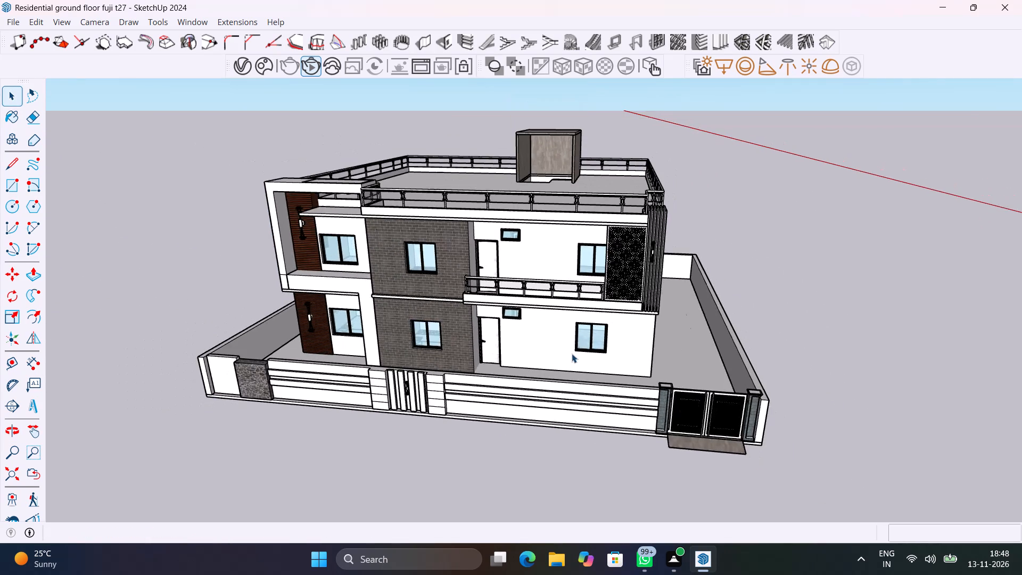
{"action": "middle_click_drag", "start_coordinate": [598, 355], "coordinate": [582, 331]}
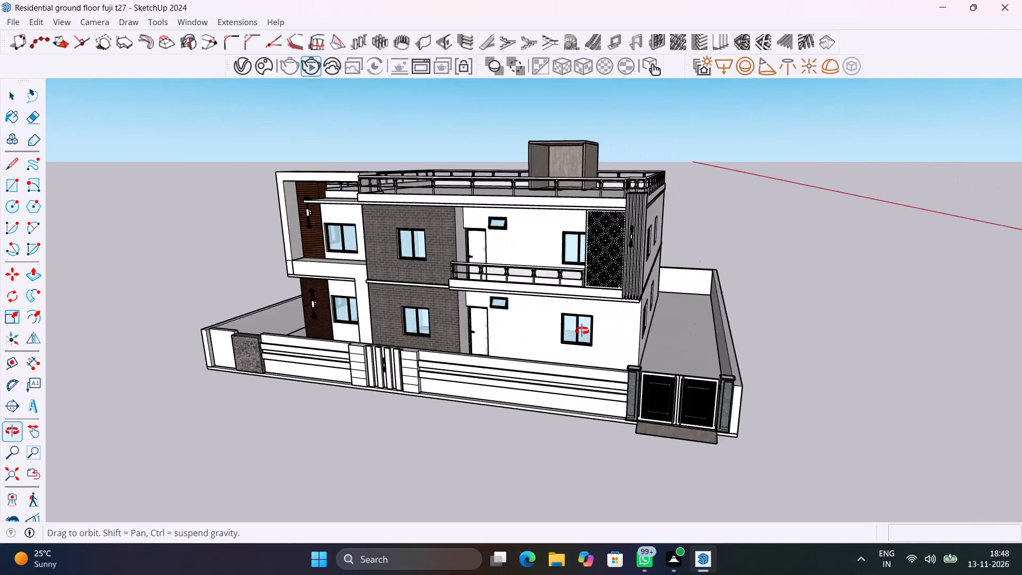
{"action": "middle_click_drag", "start_coordinate": [582, 331], "coordinate": [770, 340]}
{"action": "key", "text": "ctrl+s"}
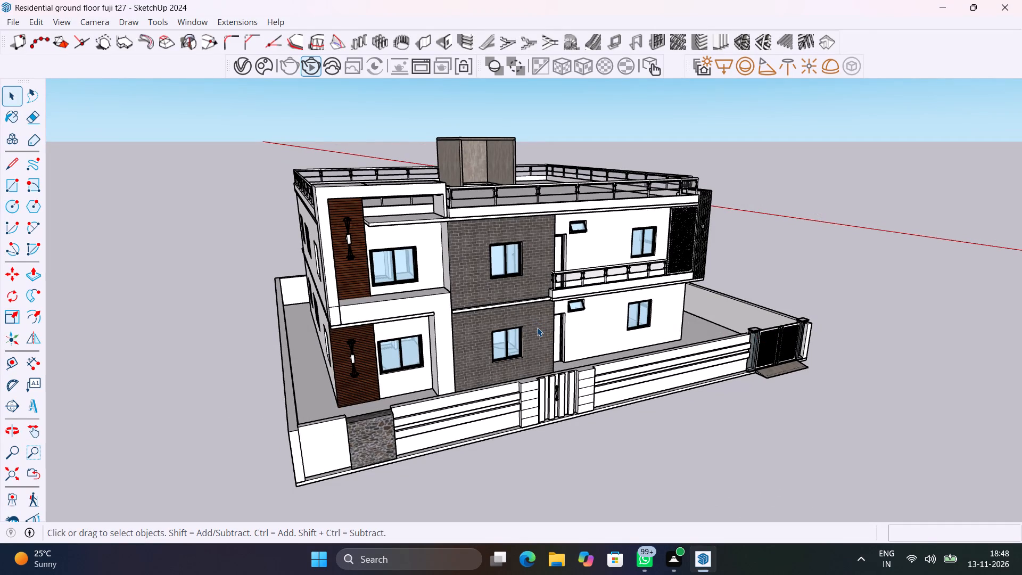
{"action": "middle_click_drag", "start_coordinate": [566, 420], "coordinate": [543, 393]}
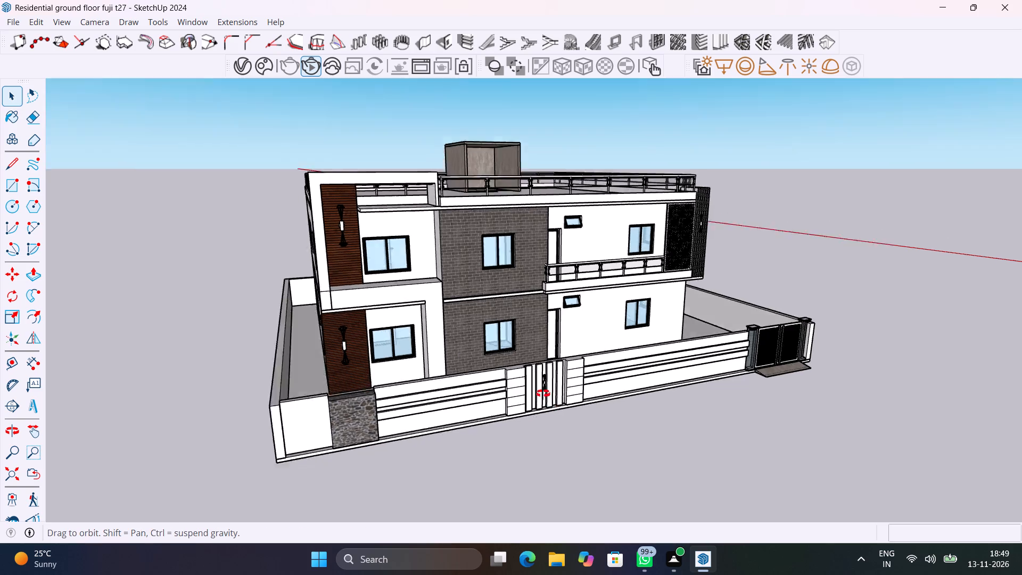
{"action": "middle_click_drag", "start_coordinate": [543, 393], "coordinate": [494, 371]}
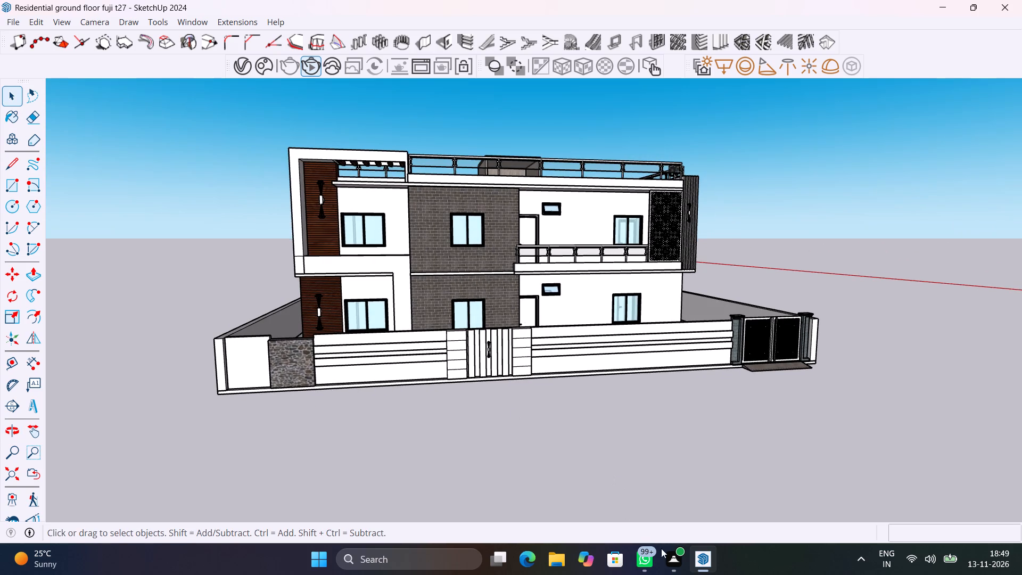
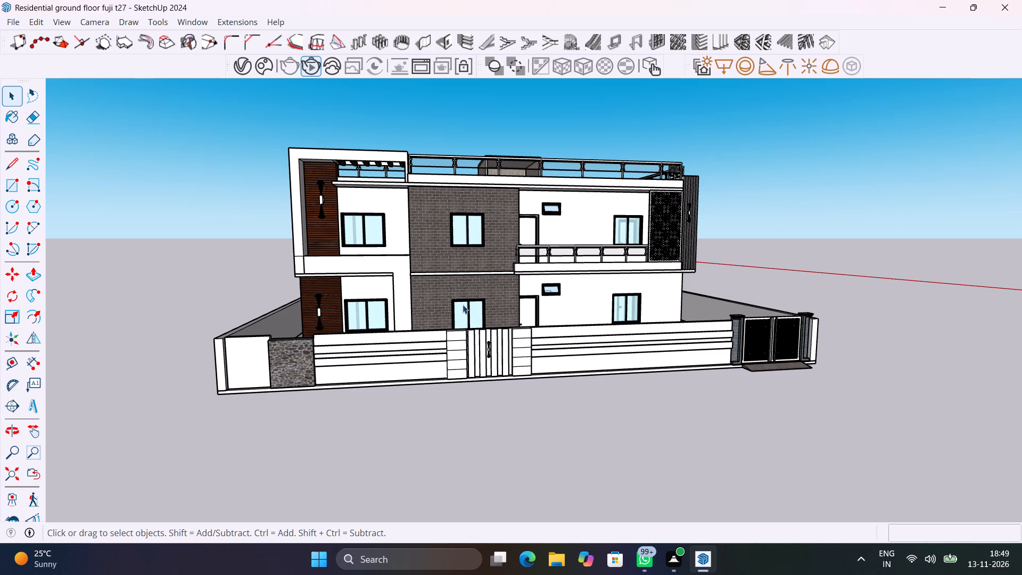
Save the house model again after viewing the front elevation, terrace and boundary wall from several angles.
{"action": "scroll", "coordinate": [481, 244], "scroll_direction": "up", "scroll_amount": 4}
{"action": "middle_click_drag", "start_coordinate": [482, 261], "coordinate": [695, 350]}
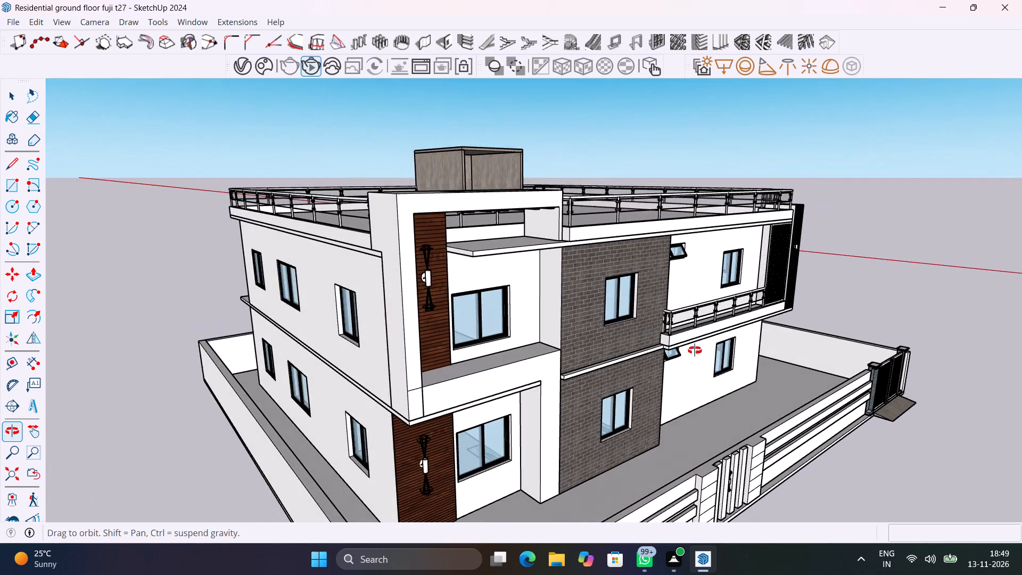
{"action": "middle_click_drag", "start_coordinate": [695, 350], "coordinate": [428, 230]}
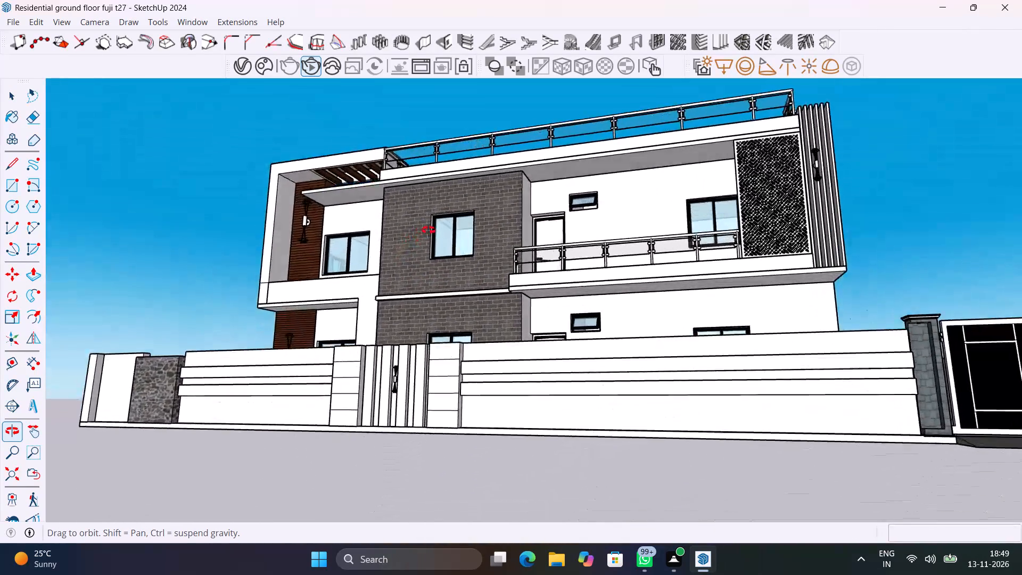
{"action": "middle_click_drag", "start_coordinate": [428, 230], "coordinate": [487, 283]}
{"action": "scroll", "coordinate": [487, 286], "scroll_direction": "down", "scroll_amount": 5}
{"action": "middle_click_drag", "start_coordinate": [574, 329], "coordinate": [575, 375]}
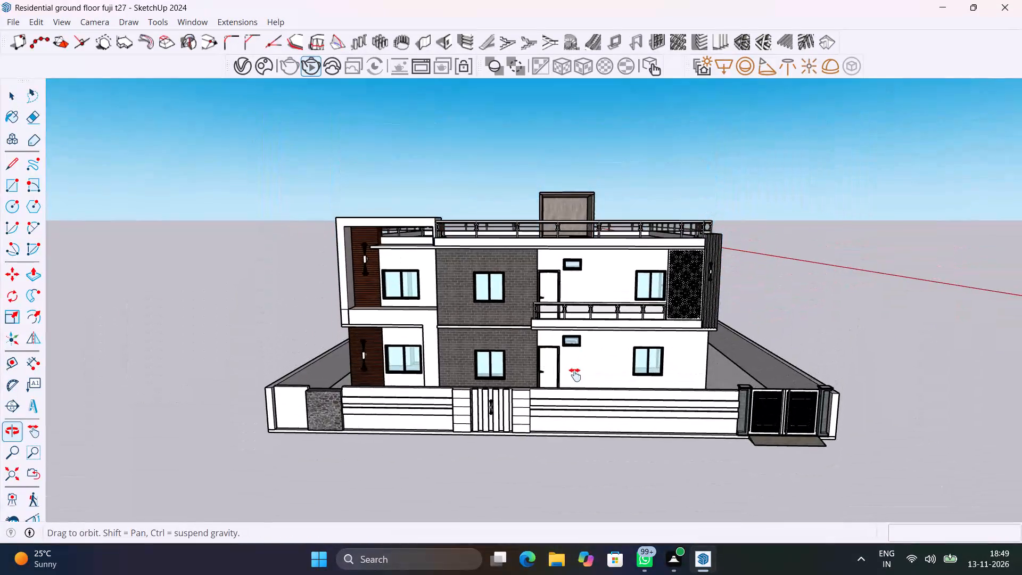
{"action": "middle_click_drag", "start_coordinate": [575, 375], "coordinate": [506, 395]}
{"action": "key", "text": "ctrl+s"}
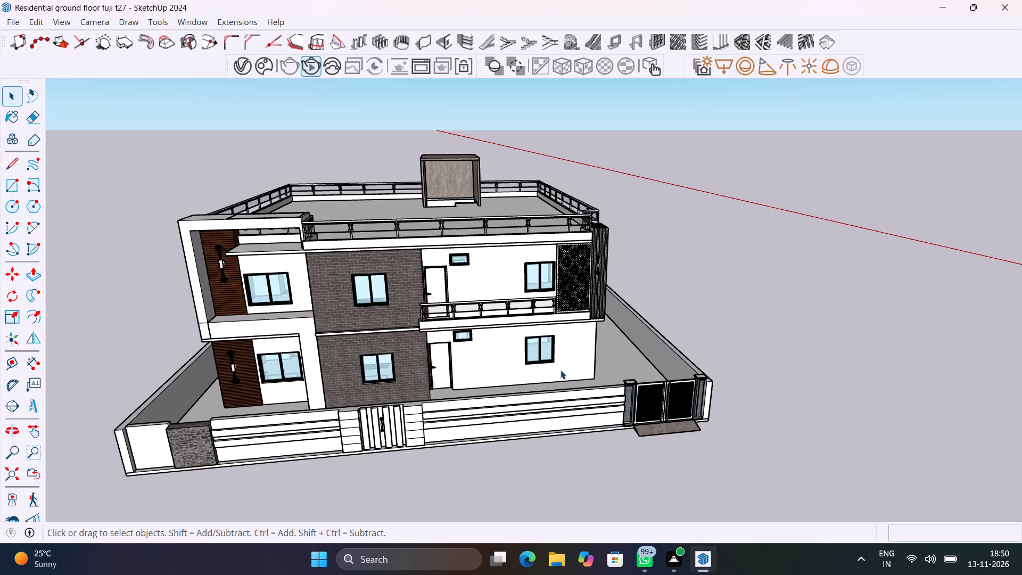
Examine the gate-side corner of the house and the first-floor balcony with its railing and door.
{"action": "scroll", "coordinate": [573, 300], "scroll_direction": "up", "scroll_amount": 4}
{"action": "middle_click_drag", "start_coordinate": [572, 301], "coordinate": [406, 269]}
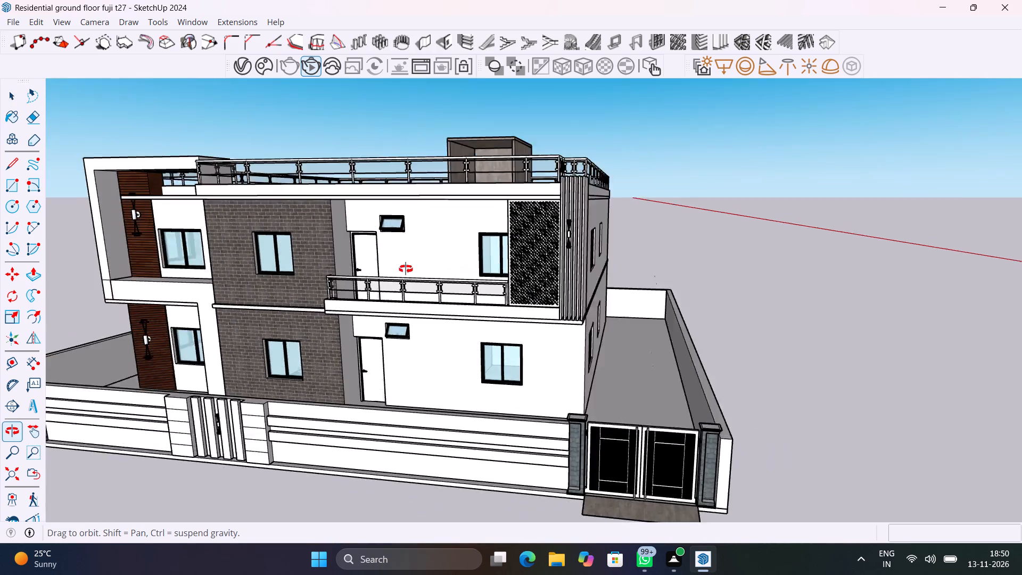
{"action": "middle_click_drag", "start_coordinate": [406, 269], "coordinate": [432, 252]}
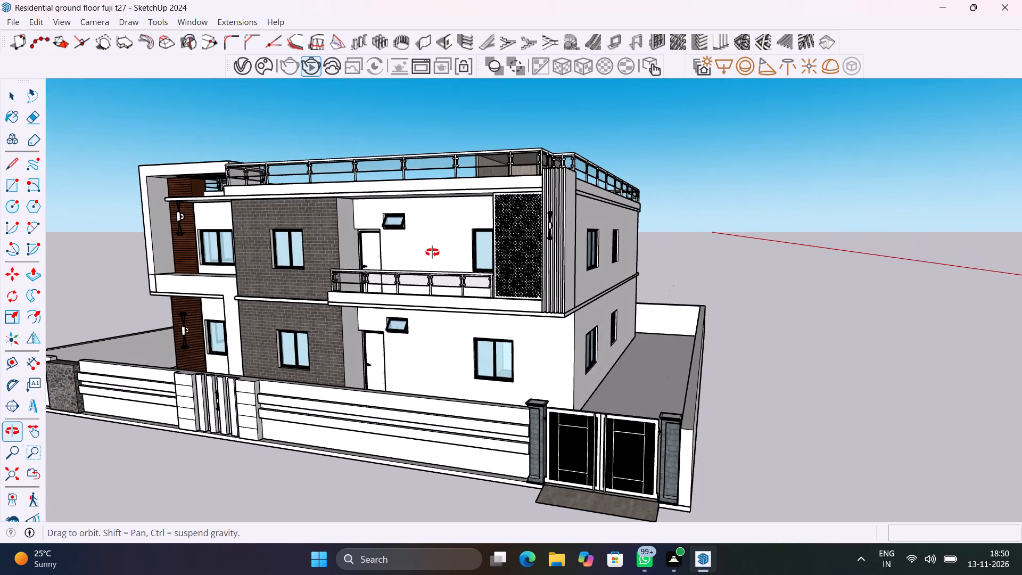
{"action": "middle_click_drag", "start_coordinate": [432, 252], "coordinate": [410, 258]}
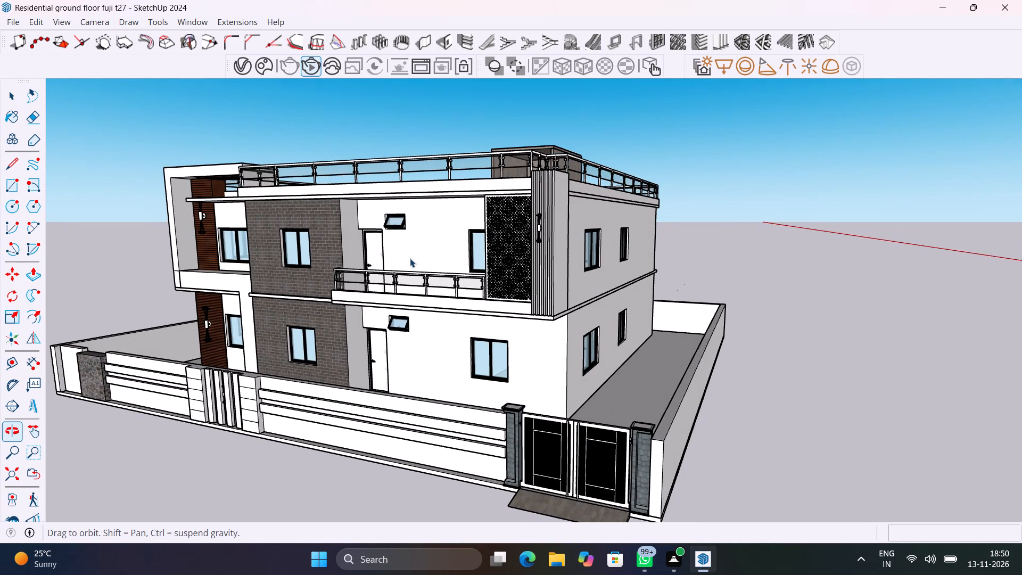
{"action": "scroll", "coordinate": [410, 258], "scroll_direction": "up", "scroll_amount": 8}
{"action": "middle_click_drag", "start_coordinate": [418, 281], "coordinate": [508, 280]}
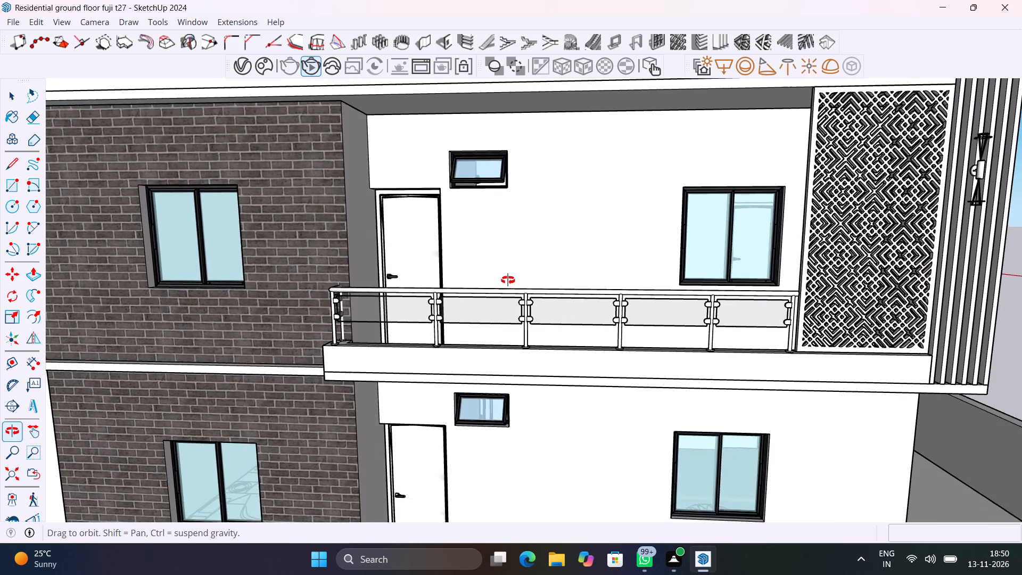
{"action": "middle_click_drag", "start_coordinate": [508, 280], "coordinate": [449, 287]}
Inspect the patterned balcony screen, the first-floor window beside it and the room behind its glass.
{"action": "scroll", "coordinate": [781, 270], "scroll_direction": "up", "scroll_amount": 16}
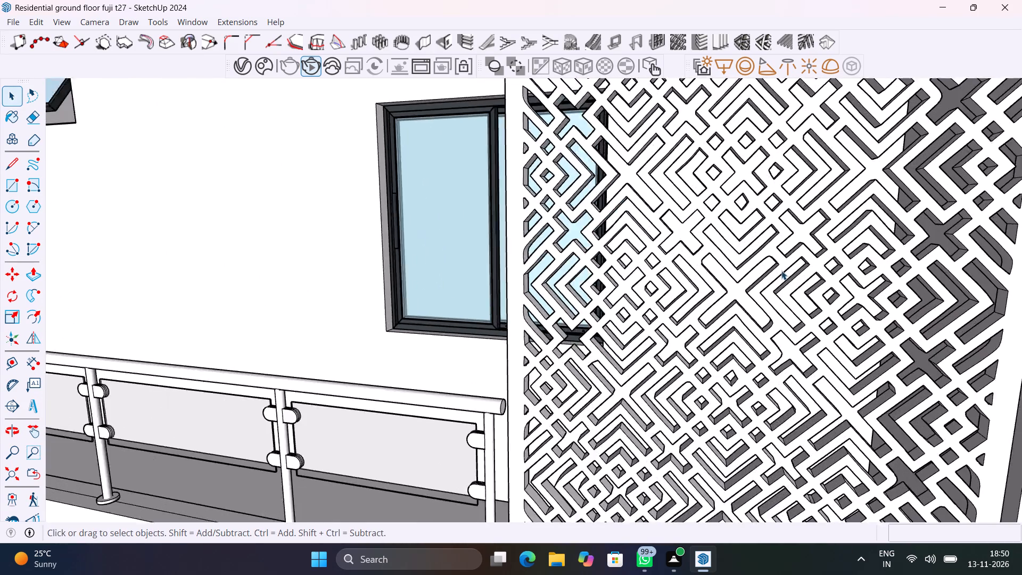
{"action": "scroll", "coordinate": [757, 292], "scroll_direction": "up", "scroll_amount": 6}
{"action": "scroll", "coordinate": [666, 297], "scroll_direction": "up", "scroll_amount": 8}
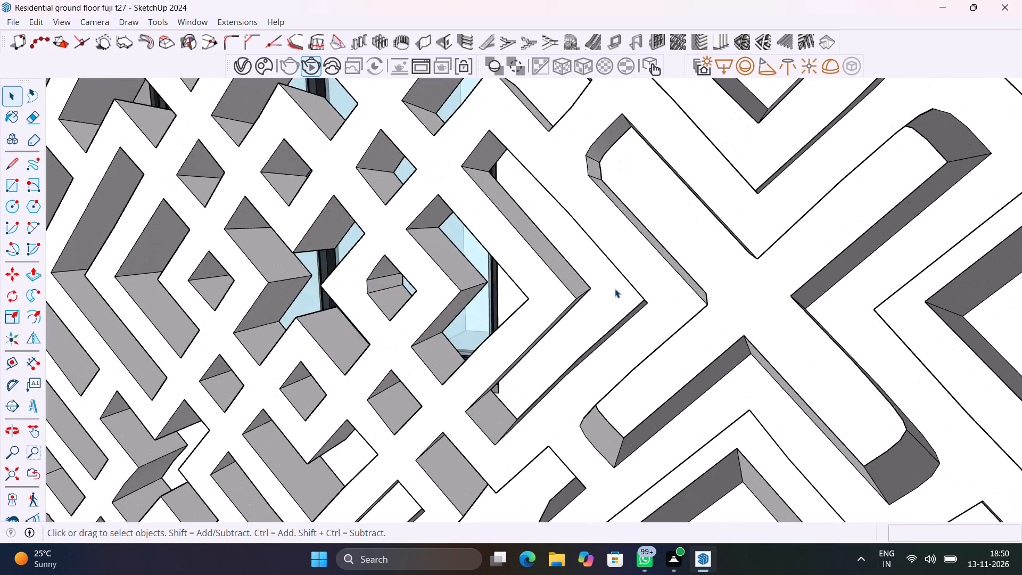
{"action": "scroll", "coordinate": [596, 287], "scroll_direction": "up", "scroll_amount": 6}
{"action": "scroll", "coordinate": [596, 287], "scroll_direction": "down", "scroll_amount": 7}
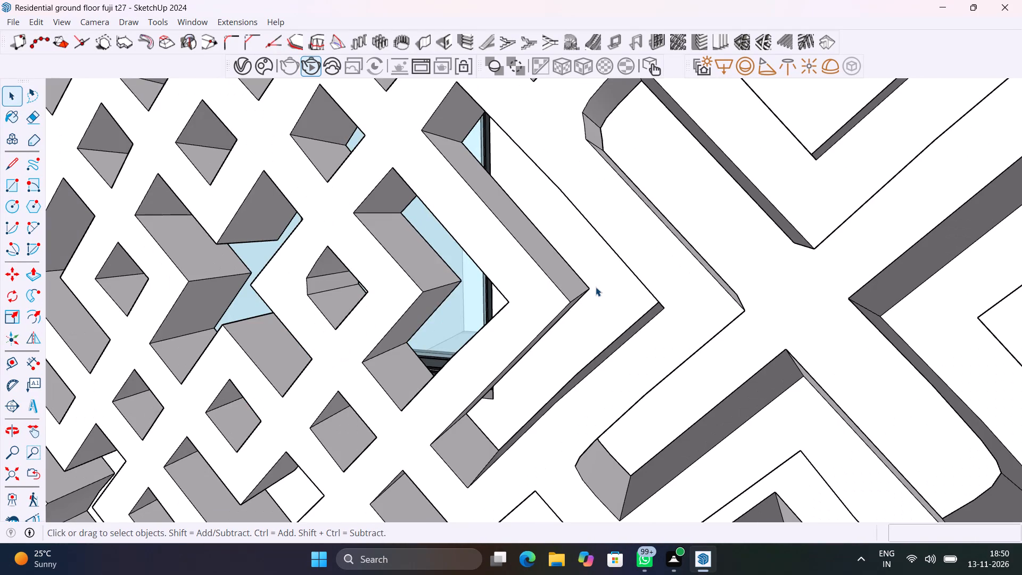
{"action": "scroll", "coordinate": [472, 302], "scroll_direction": "up", "scroll_amount": 4}
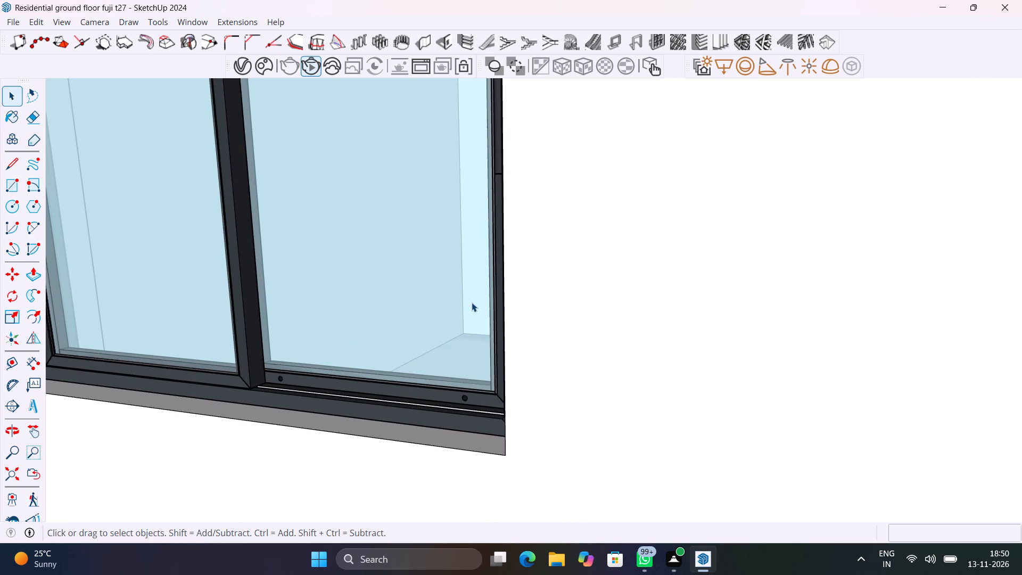
{"action": "scroll", "coordinate": [313, 298], "scroll_direction": "up", "scroll_amount": 3}
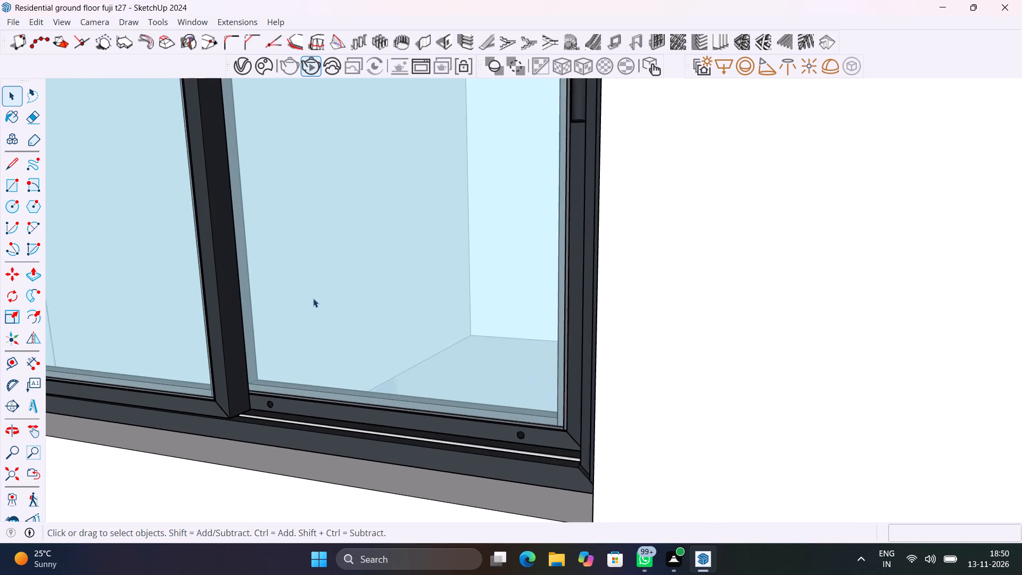
{"action": "scroll", "coordinate": [313, 298], "scroll_direction": "up", "scroll_amount": 6}
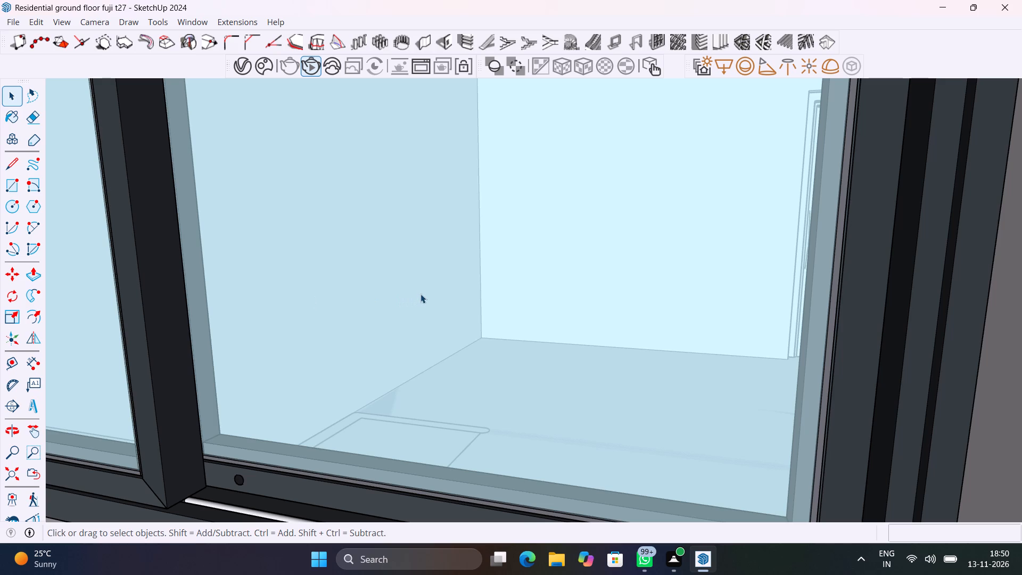
{"action": "scroll", "coordinate": [421, 294], "scroll_direction": "up", "scroll_amount": 4}
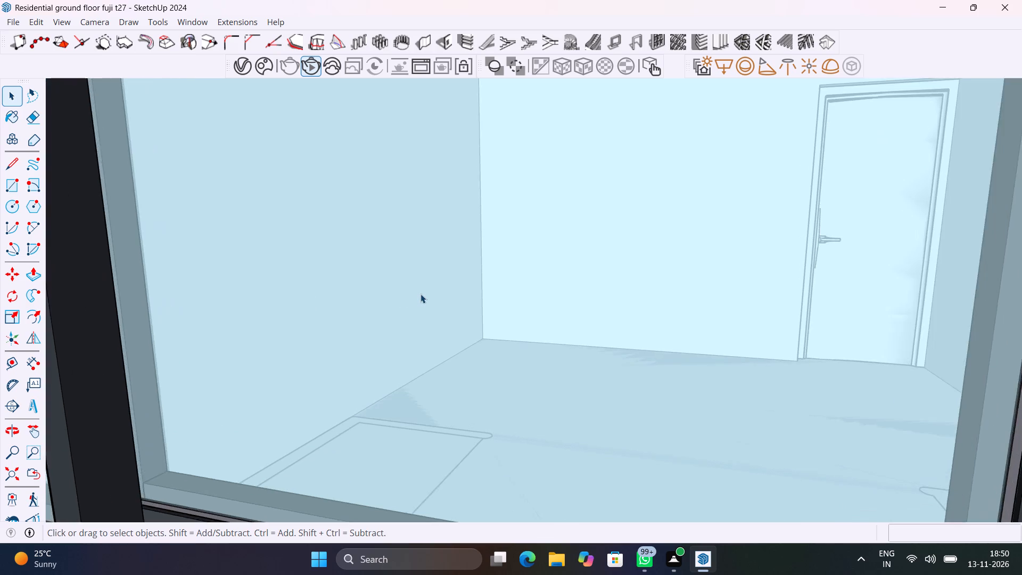
{"action": "scroll", "coordinate": [421, 294], "scroll_direction": "up", "scroll_amount": 15}
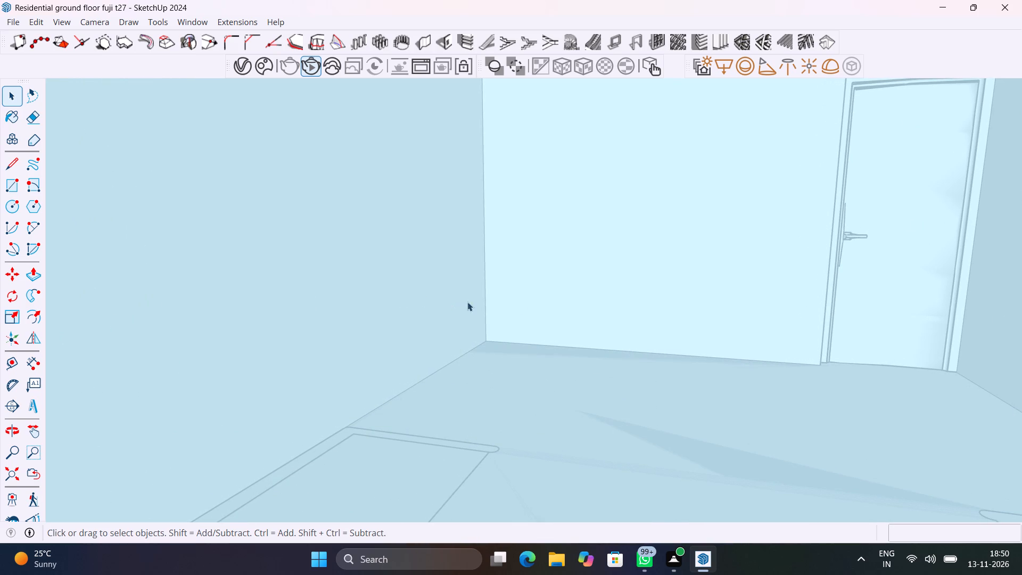
{"action": "scroll", "coordinate": [525, 303], "scroll_direction": "down", "scroll_amount": 1}
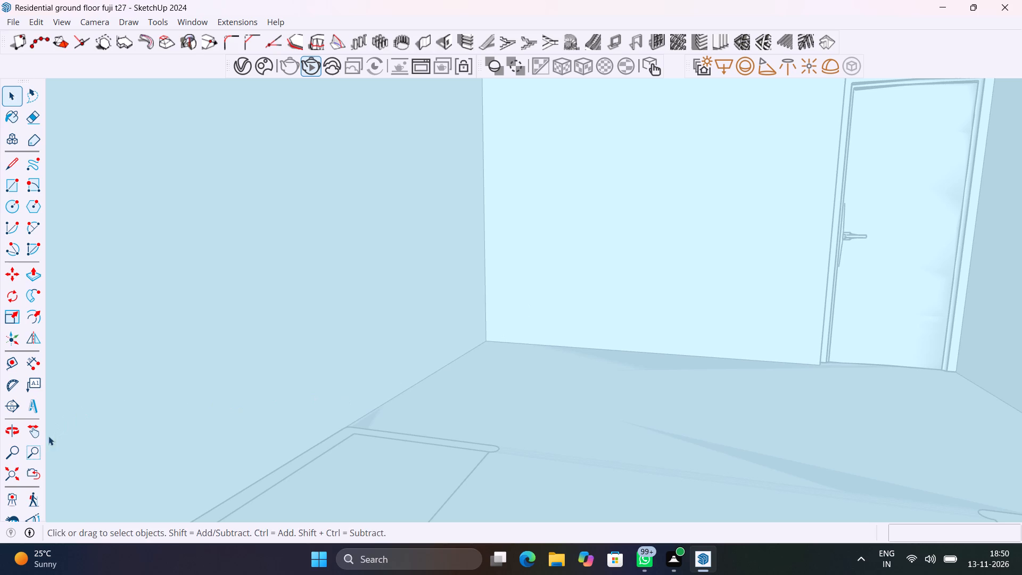
{"action": "left_click", "coordinate": [18, 472]}
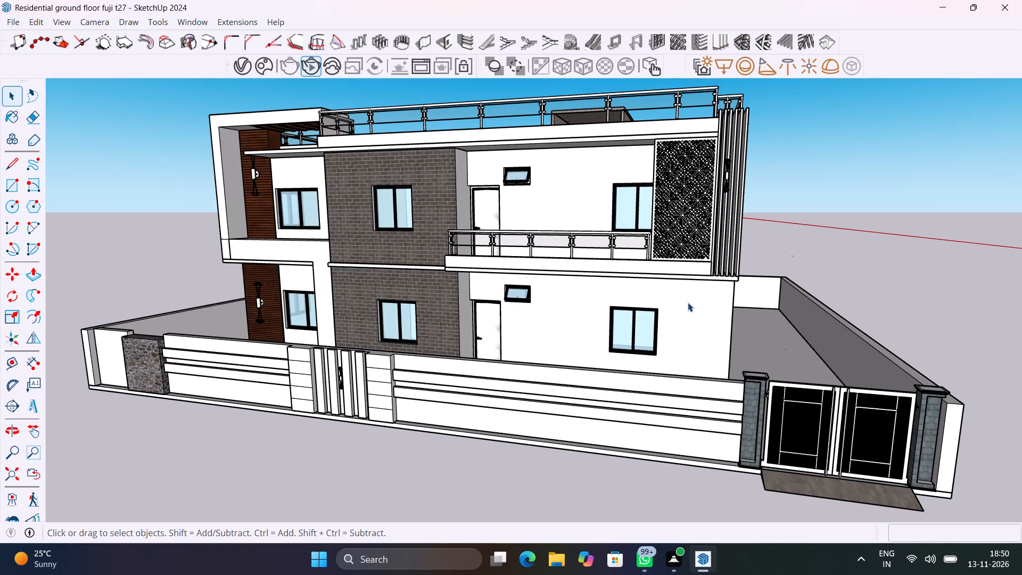
{"action": "scroll", "coordinate": [663, 190], "scroll_direction": "up", "scroll_amount": 17}
{"action": "middle_click_drag", "start_coordinate": [698, 217], "coordinate": [835, 235]}
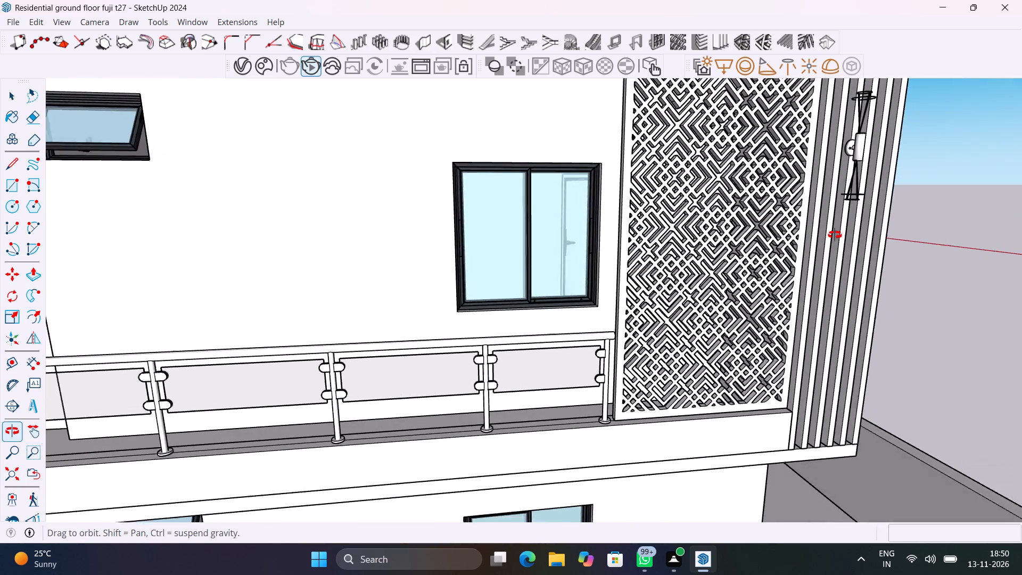
{"action": "middle_click_drag", "start_coordinate": [835, 235], "coordinate": [922, 304]}
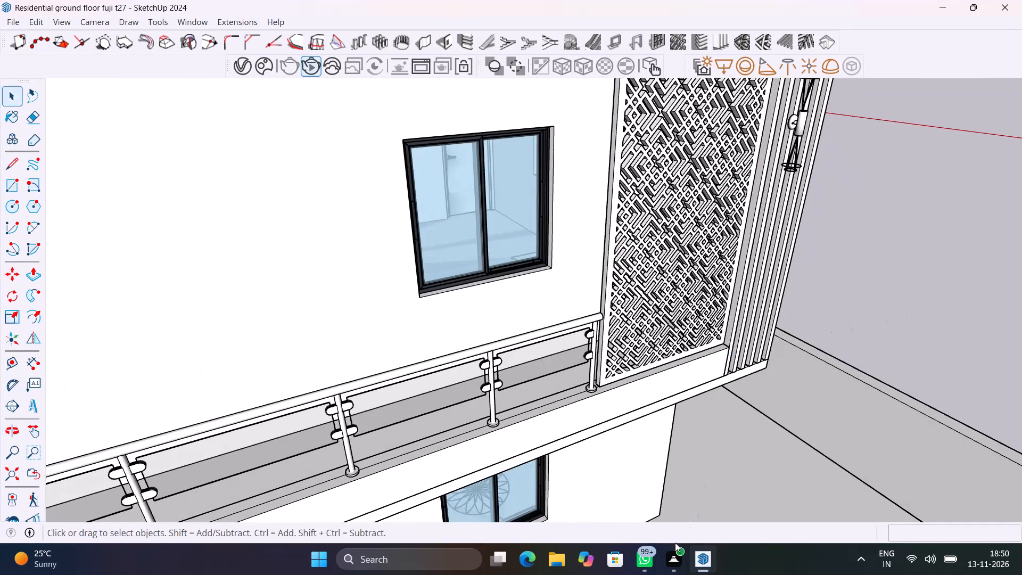
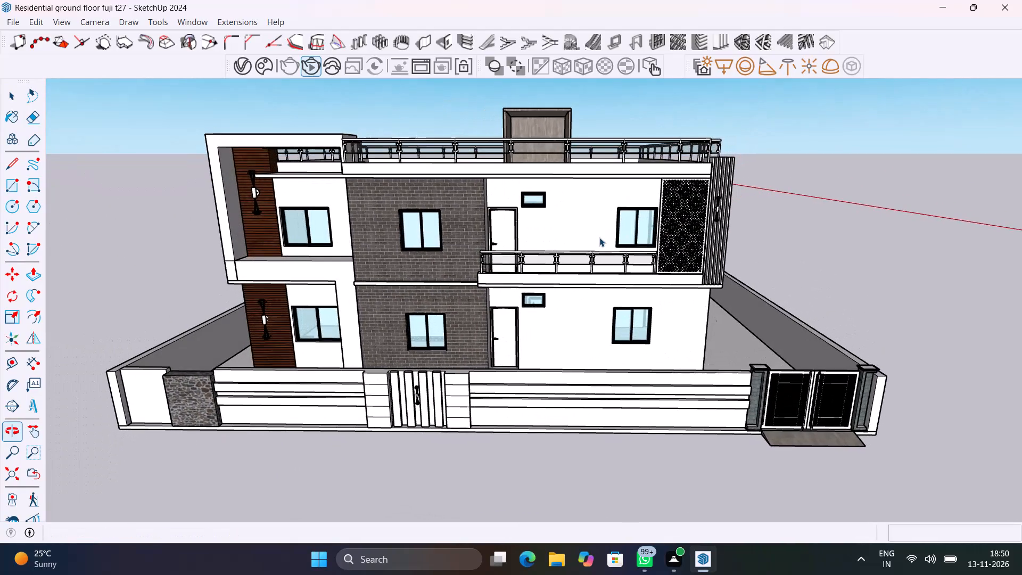
Save the house model.
{"action": "key", "text": "ctrl+s"}
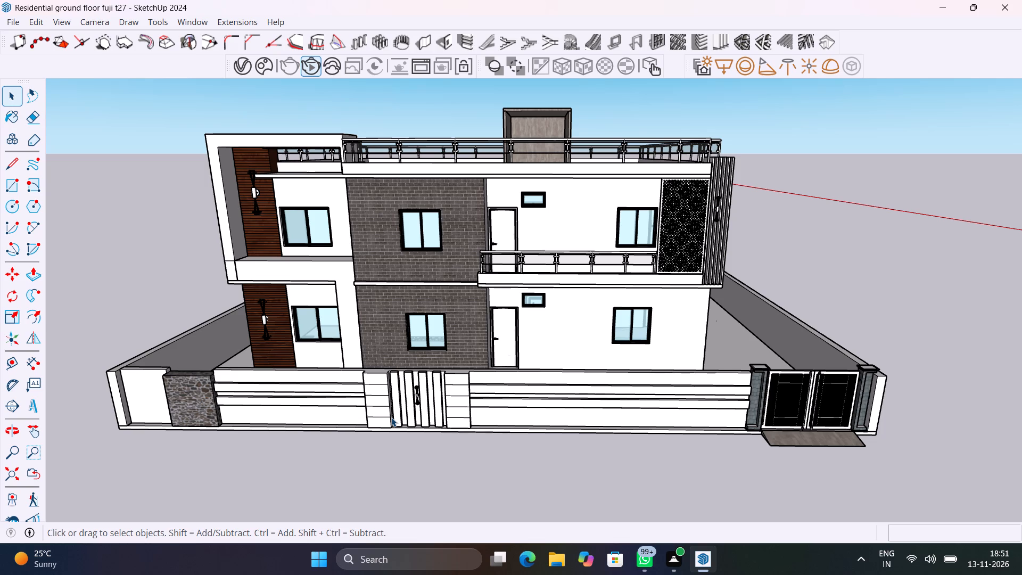
Examine the front elevation, the slatted pedestrian gate in the boundary wall, and the side of the house beside the main gate.
{"action": "scroll", "coordinate": [391, 417], "scroll_direction": "up", "scroll_amount": 3}
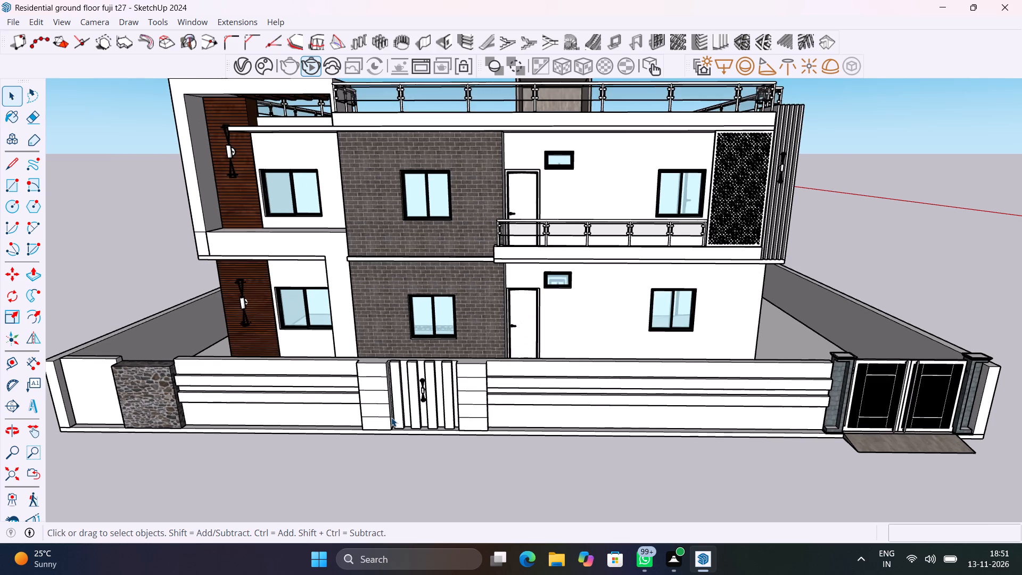
{"action": "scroll", "coordinate": [391, 417], "scroll_direction": "down", "scroll_amount": 1}
{"action": "scroll", "coordinate": [391, 417], "scroll_direction": "down", "scroll_amount": 20}
{"action": "scroll", "coordinate": [391, 417], "scroll_direction": "down", "scroll_amount": 1}
{"action": "middle_click_drag", "start_coordinate": [391, 417], "coordinate": [422, 353]}
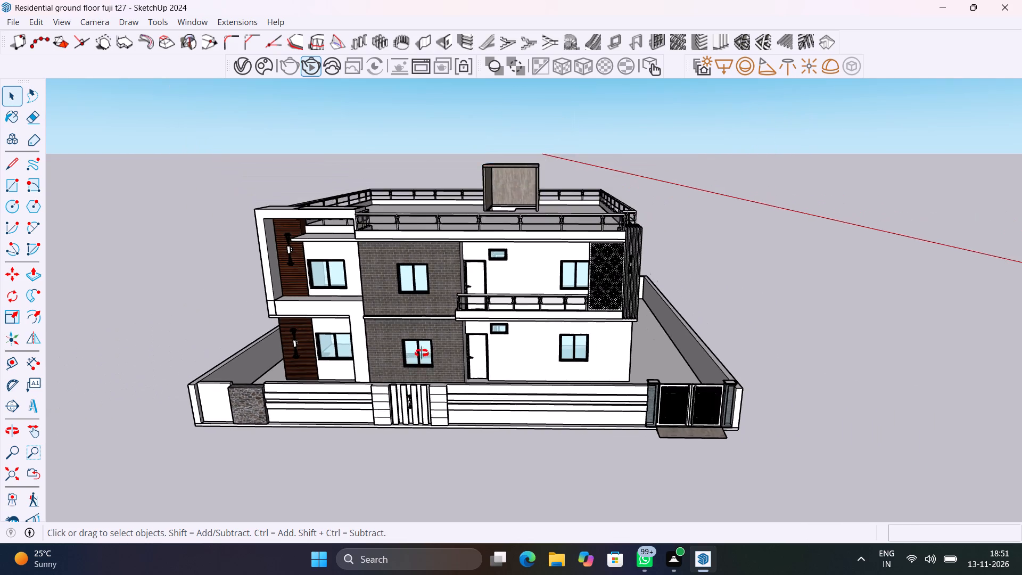
{"action": "middle_click_drag", "start_coordinate": [422, 353], "coordinate": [467, 370]}
{"action": "scroll", "coordinate": [467, 370], "scroll_direction": "up", "scroll_amount": 14}
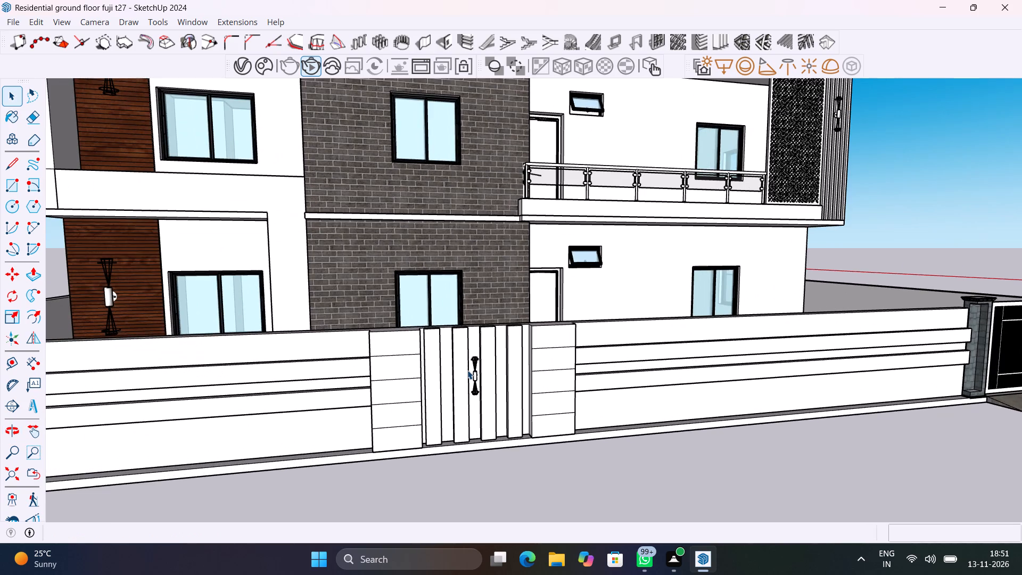
{"action": "scroll", "coordinate": [467, 370], "scroll_direction": "down", "scroll_amount": 19}
{"action": "scroll", "coordinate": [467, 370], "scroll_direction": "down", "scroll_amount": 13}
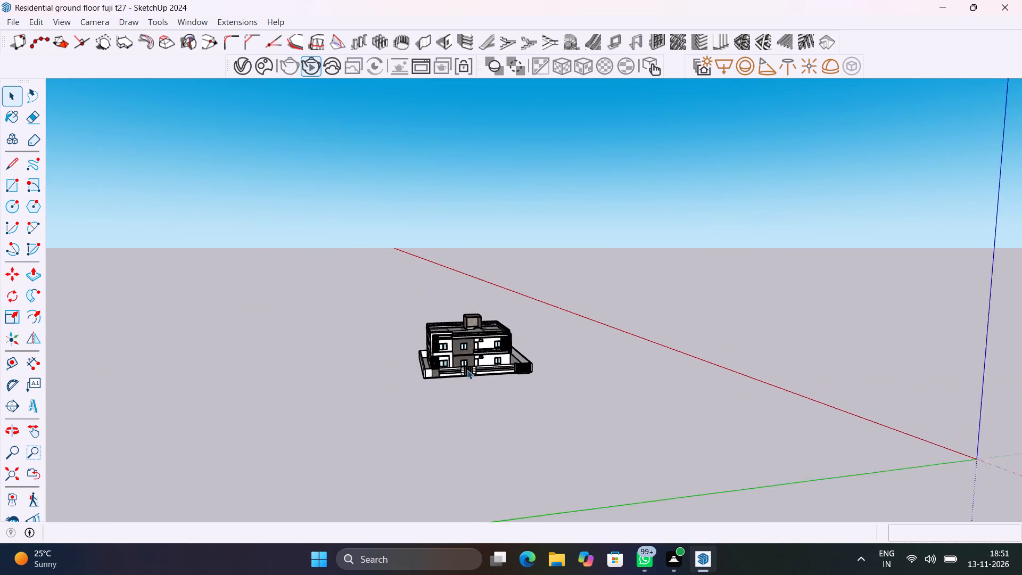
{"action": "scroll", "coordinate": [467, 370], "scroll_direction": "down", "scroll_amount": 14}
{"action": "scroll", "coordinate": [467, 370], "scroll_direction": "up", "scroll_amount": 9}
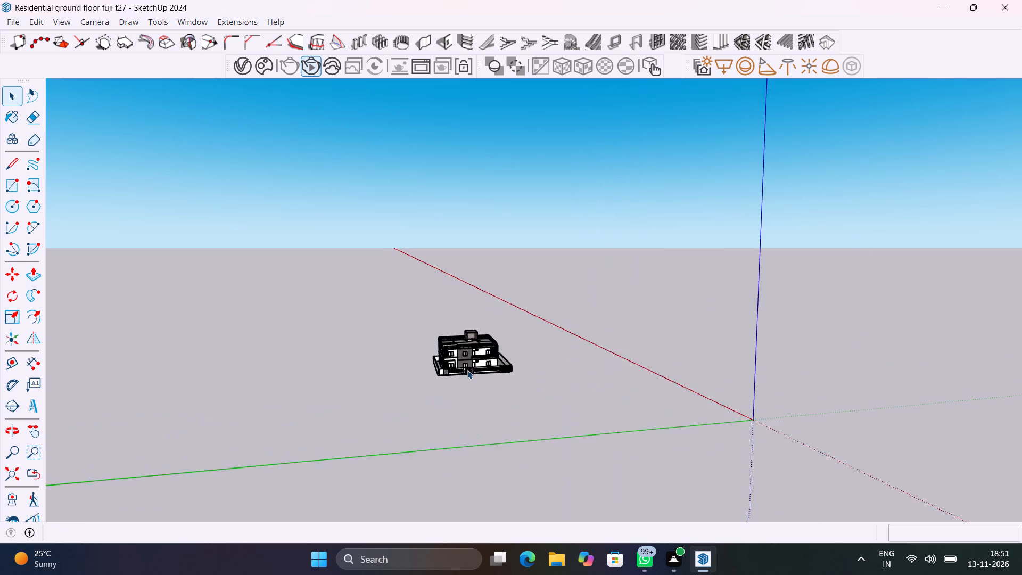
{"action": "scroll", "coordinate": [467, 370], "scroll_direction": "up", "scroll_amount": 20}
{"action": "scroll", "coordinate": [467, 370], "scroll_direction": "up", "scroll_amount": 6}
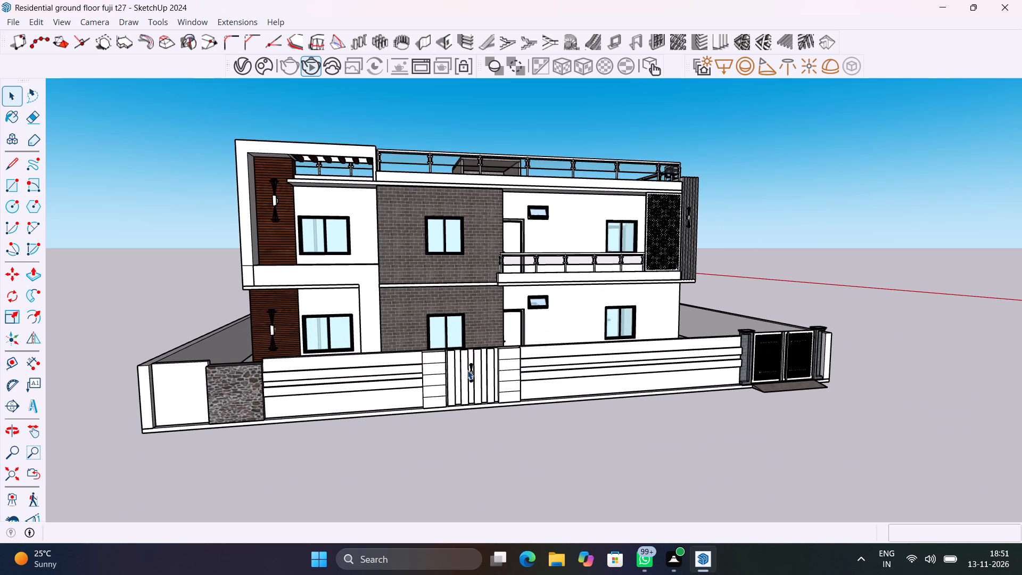
{"action": "middle_click_drag", "start_coordinate": [467, 370], "coordinate": [112, 391]}
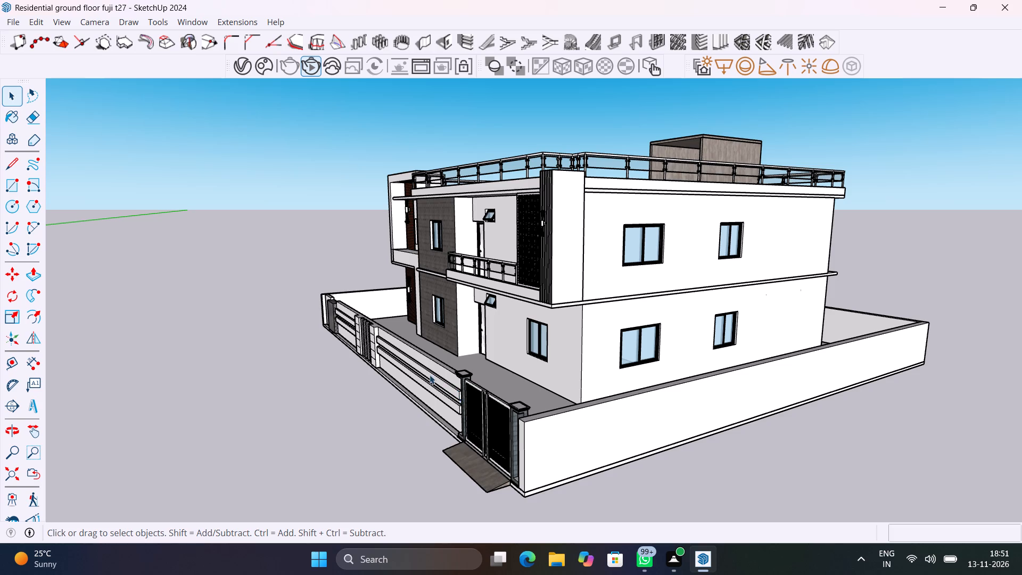
{"action": "middle_click_drag", "start_coordinate": [430, 375], "coordinate": [650, 380]}
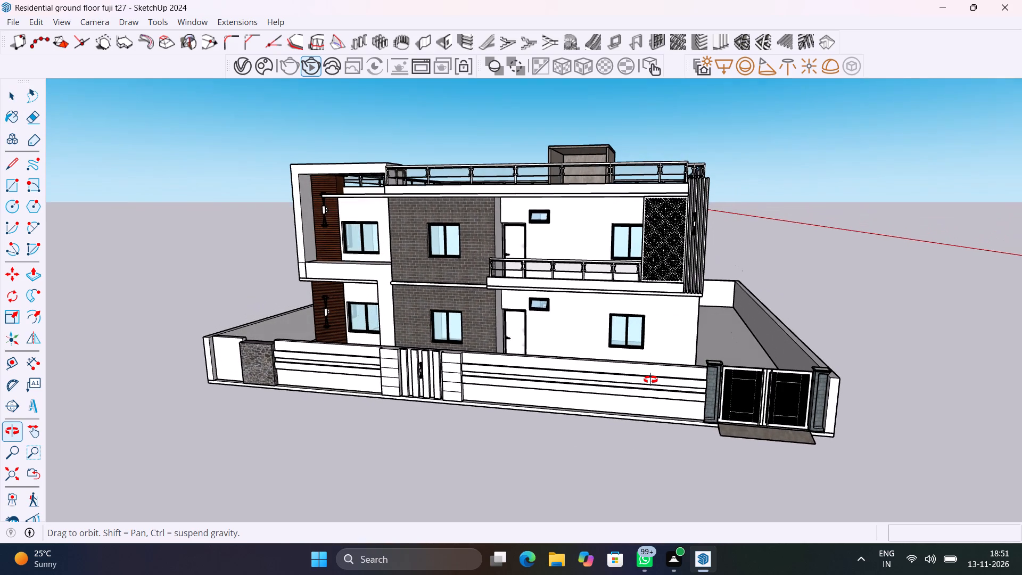
{"action": "middle_click_drag", "start_coordinate": [650, 380], "coordinate": [650, 380]}
Save the house model again with the whole front elevation and boundary wall in view.
{"action": "key", "text": "ctrl+s"}
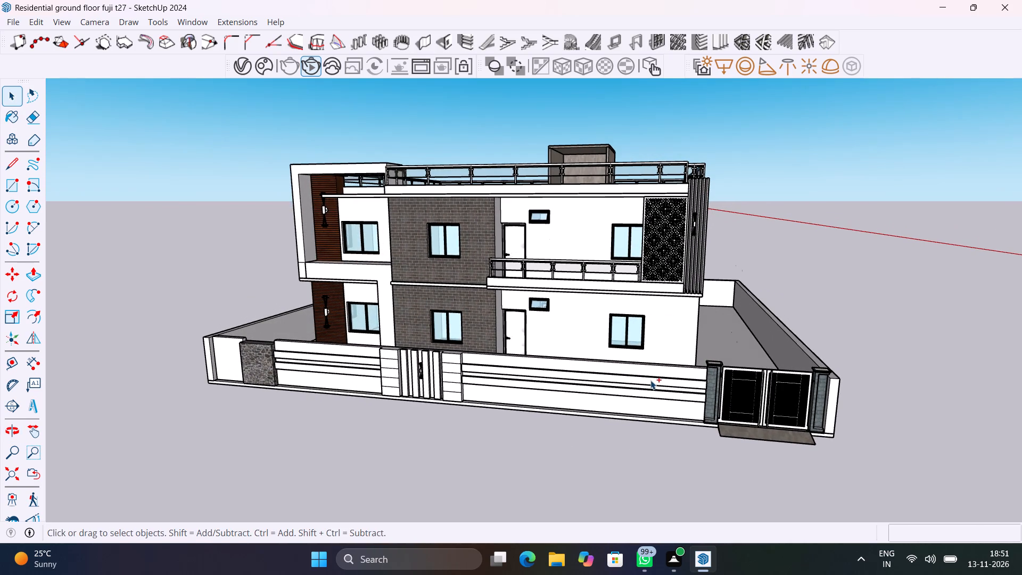
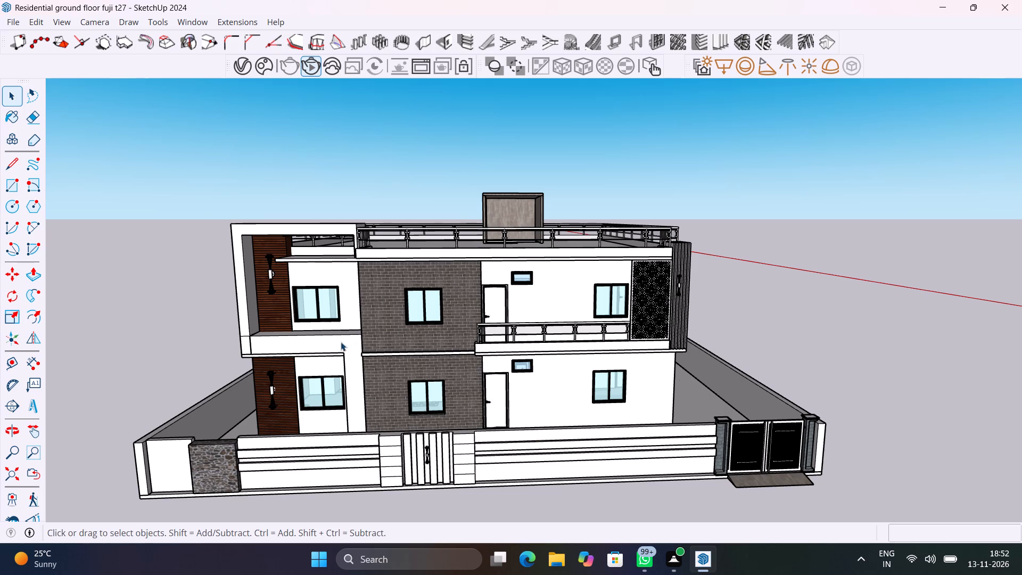
Examine the upper-floor facade, the balcony, and the gate-side elevation and roof of the finished house.
{"action": "scroll", "coordinate": [361, 302], "scroll_direction": "up", "scroll_amount": 13}
{"action": "middle_click_drag", "start_coordinate": [385, 320], "coordinate": [484, 311]}
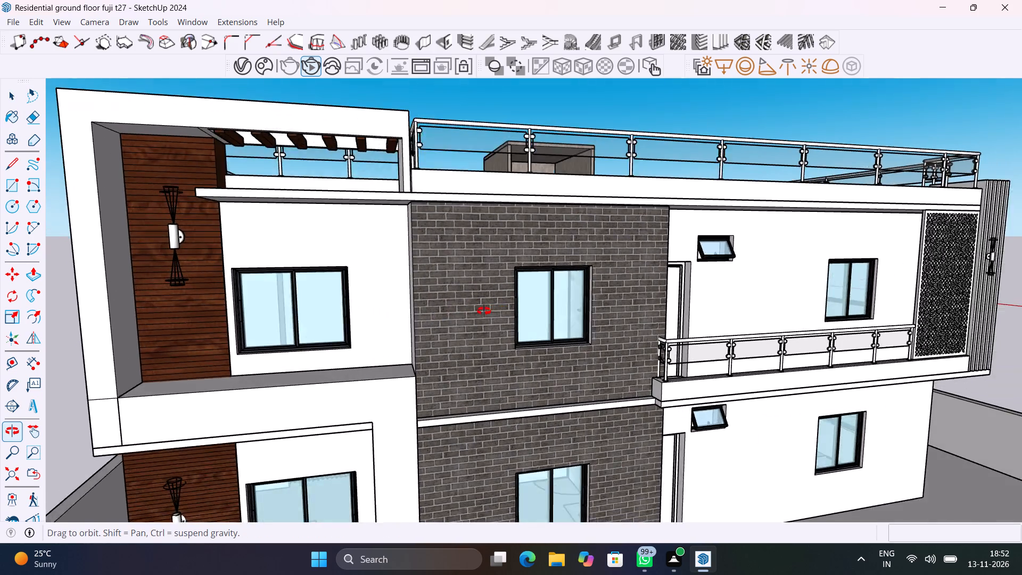
{"action": "middle_click_drag", "start_coordinate": [484, 311], "coordinate": [515, 314]}
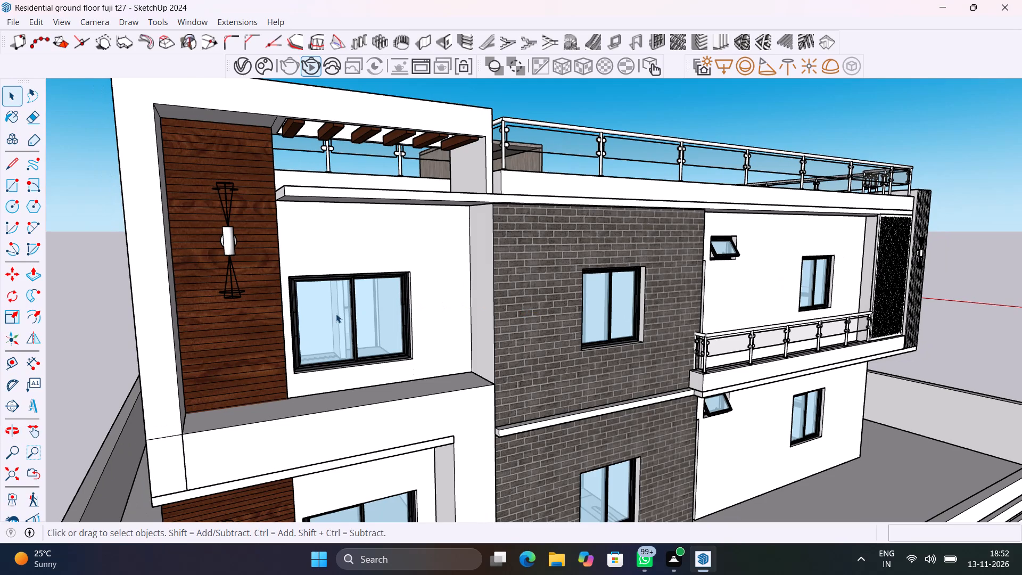
{"action": "middle_click_drag", "start_coordinate": [434, 330], "coordinate": [307, 330], "text": "shift"}
{"action": "scroll", "coordinate": [383, 327], "scroll_direction": "down", "scroll_amount": 9}
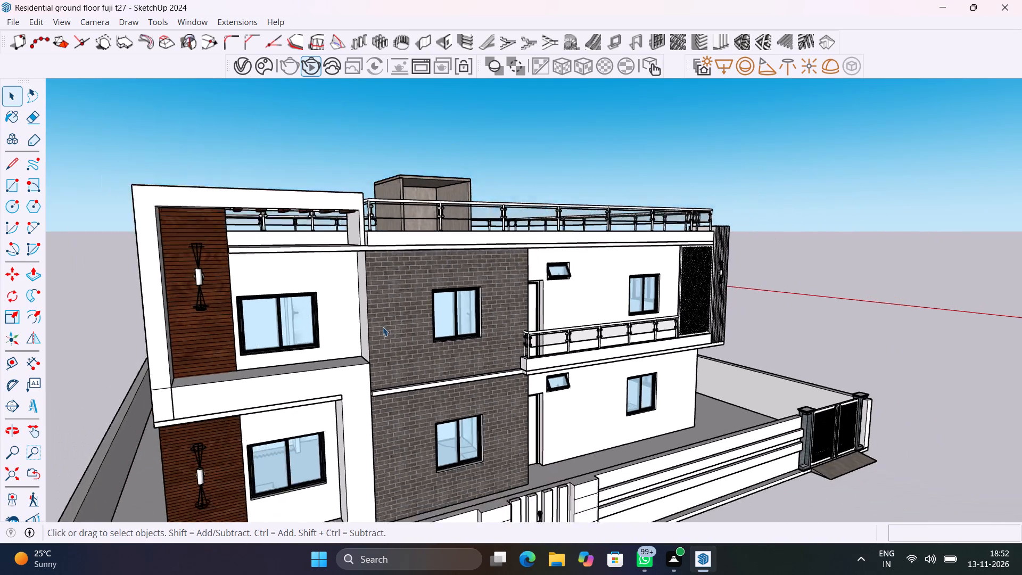
{"action": "scroll", "coordinate": [383, 327], "scroll_direction": "down", "scroll_amount": 13}
{"action": "middle_click_drag", "start_coordinate": [506, 351], "coordinate": [302, 426]}
{"action": "scroll", "coordinate": [464, 374], "scroll_direction": "down", "scroll_amount": 3}
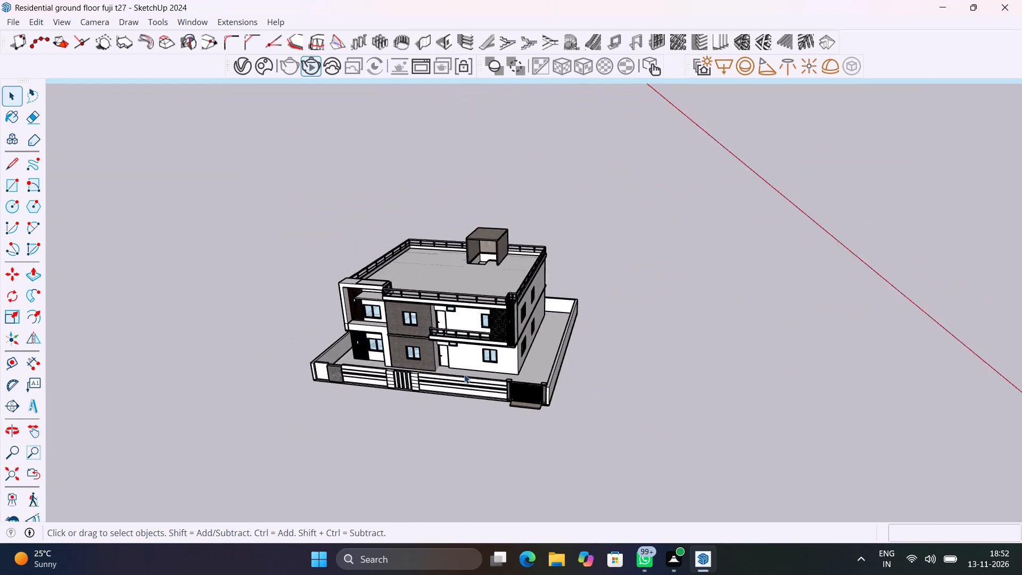
{"action": "scroll", "coordinate": [464, 374], "scroll_direction": "down", "scroll_amount": 14}
{"action": "middle_click_drag", "start_coordinate": [528, 373], "coordinate": [531, 360]}
{"action": "scroll", "coordinate": [528, 373], "scroll_direction": "up", "scroll_amount": 15}
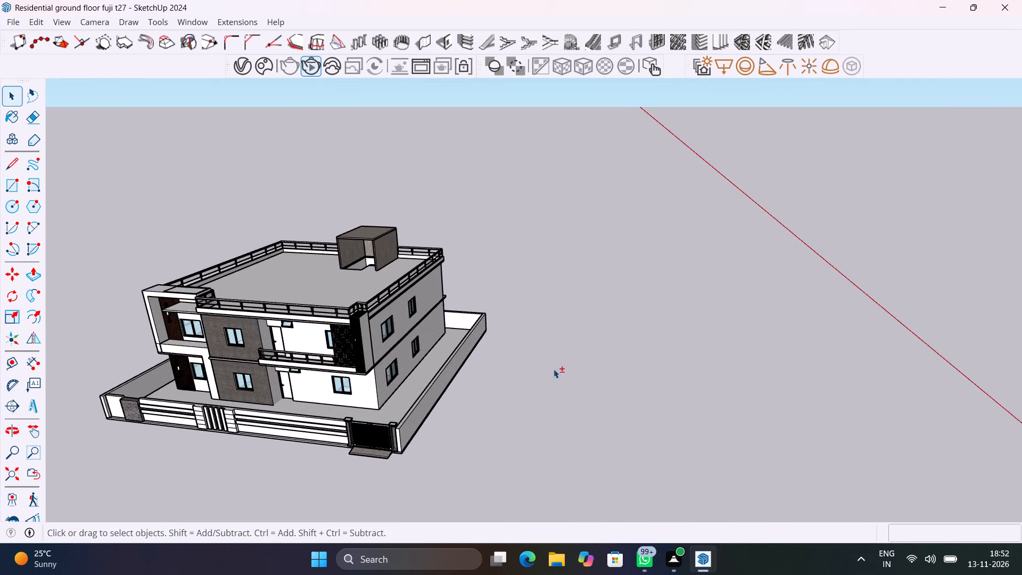
{"action": "middle_click_drag", "start_coordinate": [554, 368], "coordinate": [477, 332], "text": "shift"}
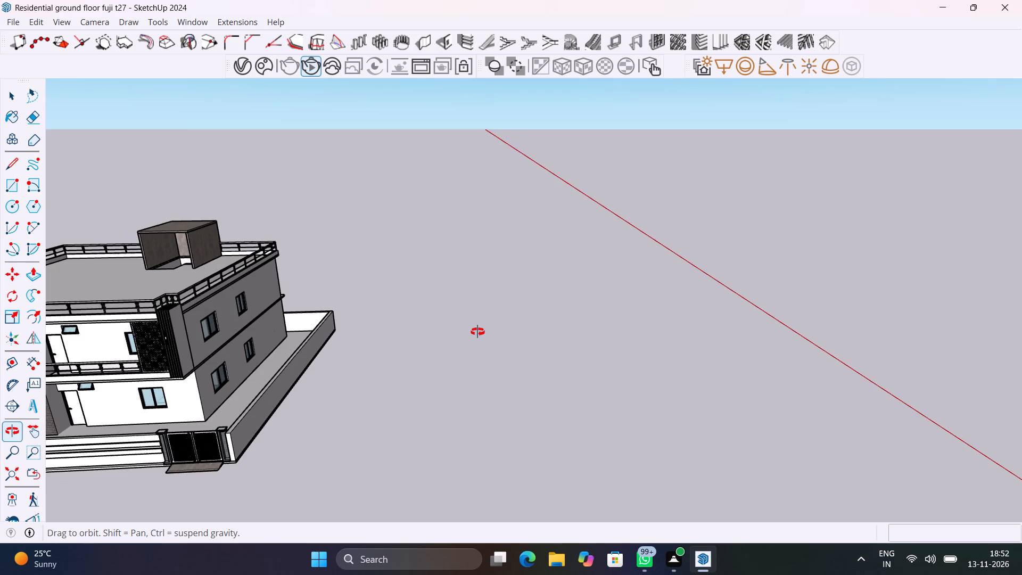
{"action": "middle_click_drag", "start_coordinate": [477, 332], "coordinate": [94, 355], "text": "shift"}
Place a guide line parallel to the green axis, slightly offset from it near the model origin.
{"action": "scroll", "coordinate": [93, 355], "scroll_direction": "down", "scroll_amount": 10}
{"action": "middle_click_drag", "start_coordinate": [301, 355], "coordinate": [721, 355], "text": "shift"}
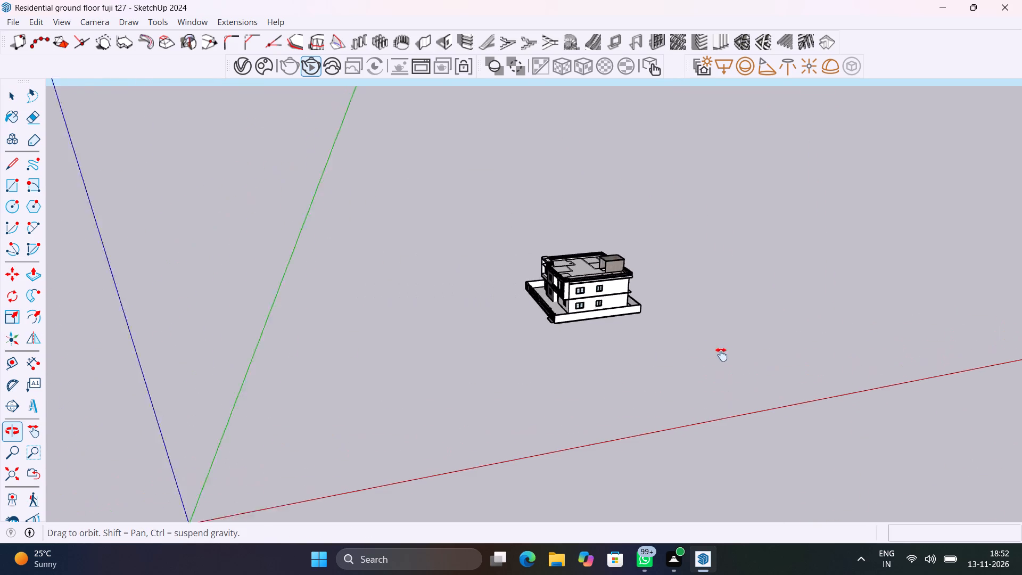
{"action": "middle_click_drag", "start_coordinate": [721, 355], "coordinate": [726, 354], "text": "shift"}
{"action": "scroll", "coordinate": [307, 480], "scroll_direction": "up", "scroll_amount": 4}
{"action": "middle_click_drag", "start_coordinate": [307, 480], "coordinate": [333, 420], "text": "shift"}
{"action": "key", "text": "t"}
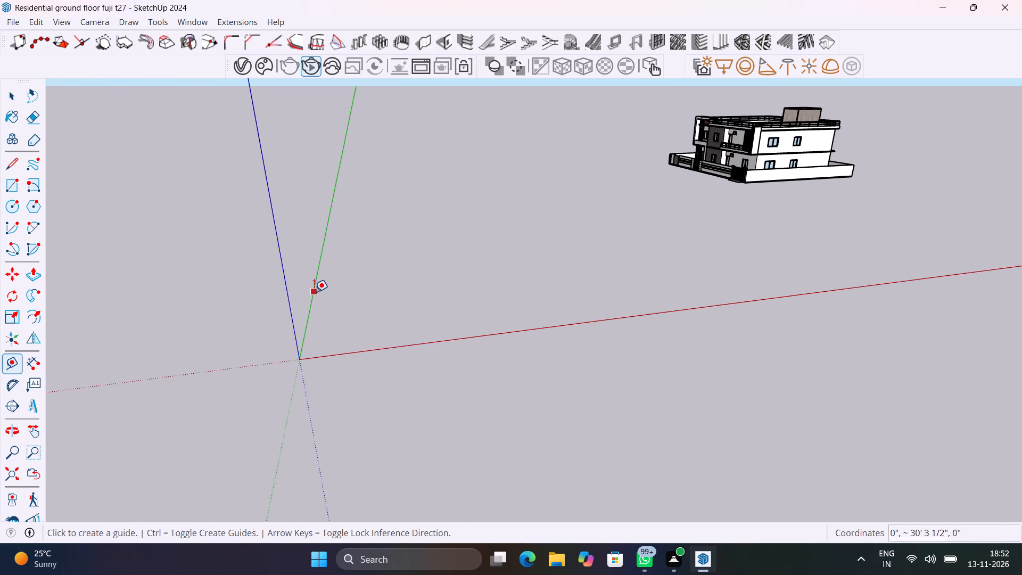
{"action": "left_click", "coordinate": [314, 292]}
{"action": "left_click", "coordinate": [328, 293]}
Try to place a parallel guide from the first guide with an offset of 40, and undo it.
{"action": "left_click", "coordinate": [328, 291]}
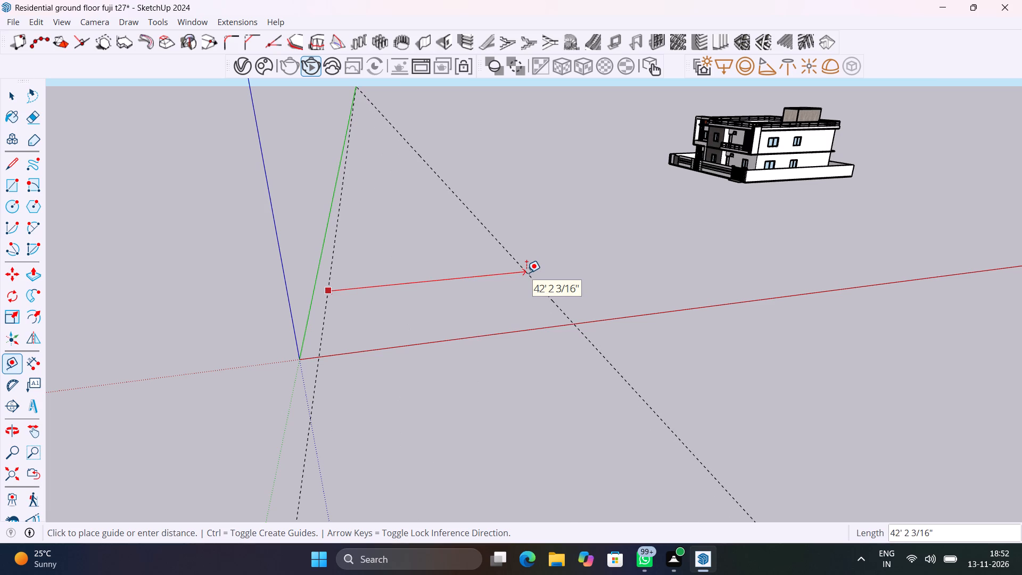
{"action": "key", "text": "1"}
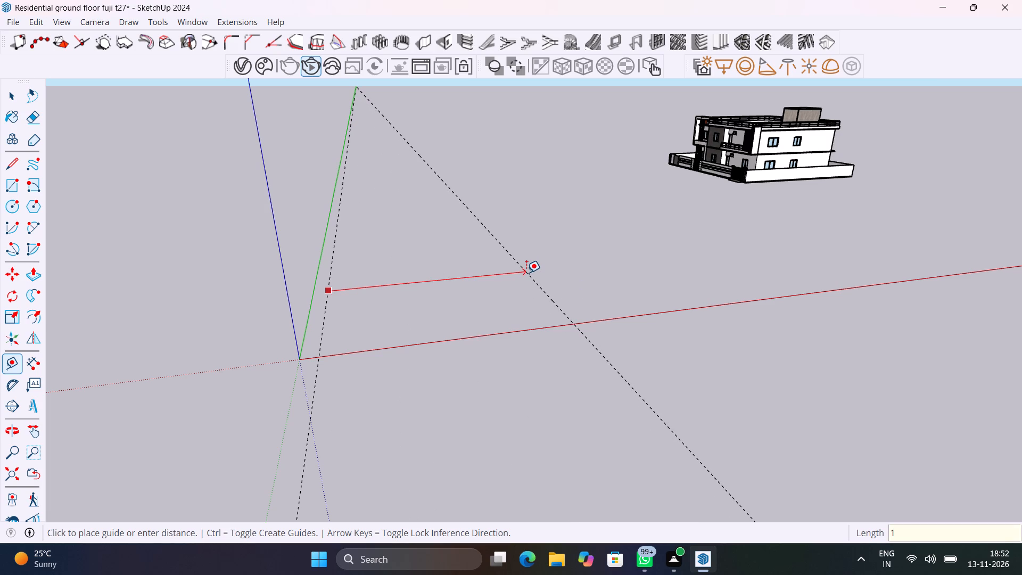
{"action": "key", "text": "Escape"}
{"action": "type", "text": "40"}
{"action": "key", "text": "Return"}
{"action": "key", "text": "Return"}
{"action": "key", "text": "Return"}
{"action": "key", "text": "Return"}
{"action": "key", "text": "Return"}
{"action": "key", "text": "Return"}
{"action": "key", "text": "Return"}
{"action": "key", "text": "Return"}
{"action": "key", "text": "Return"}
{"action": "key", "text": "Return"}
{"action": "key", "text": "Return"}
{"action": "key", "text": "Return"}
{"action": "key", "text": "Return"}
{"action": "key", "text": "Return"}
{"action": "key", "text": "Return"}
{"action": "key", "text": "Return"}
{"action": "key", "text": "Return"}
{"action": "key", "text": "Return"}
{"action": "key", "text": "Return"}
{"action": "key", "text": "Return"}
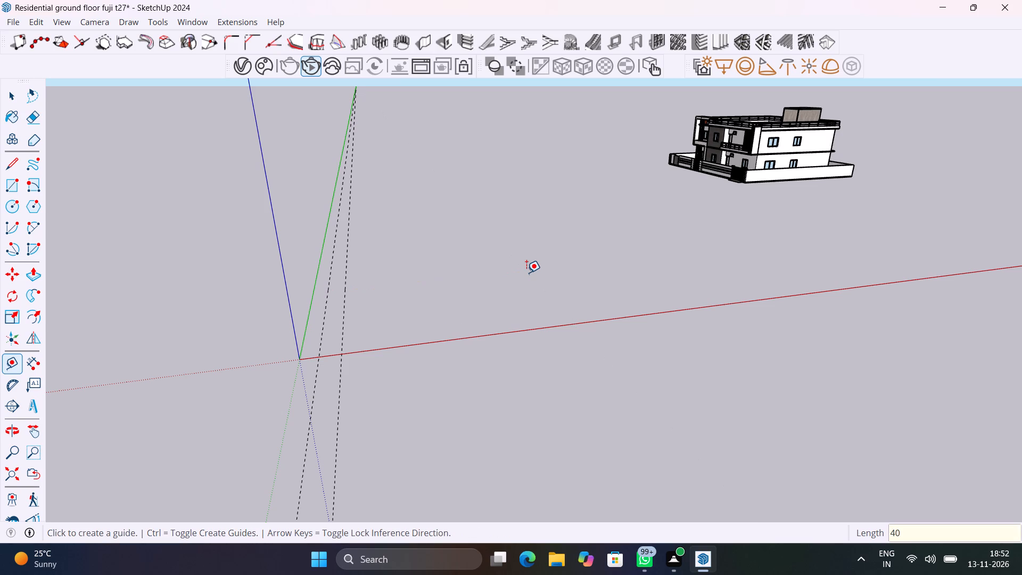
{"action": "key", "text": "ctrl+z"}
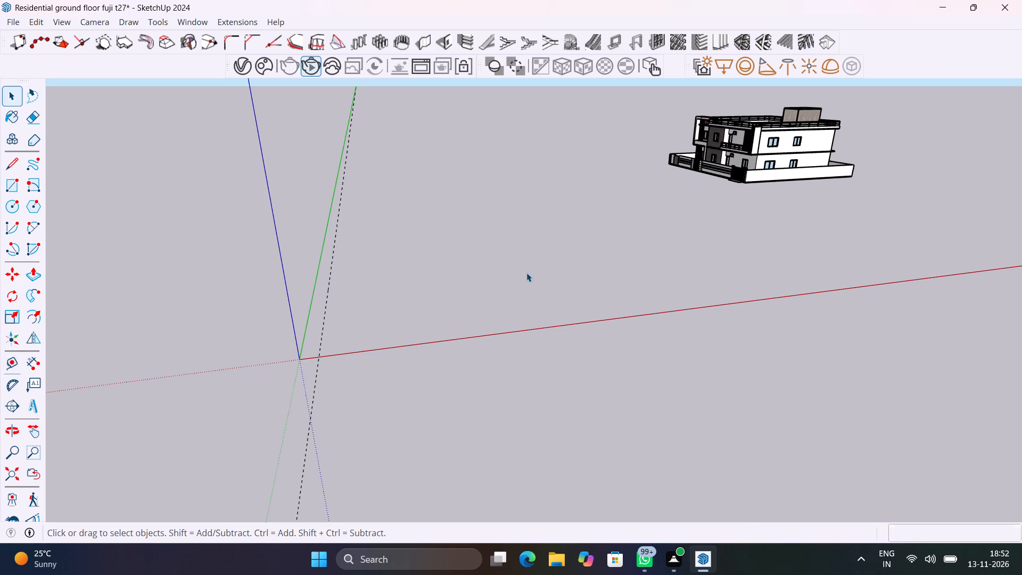
Place a second guide 40' from the first guide, in the direction of the red axis.
{"action": "key", "text": "t"}
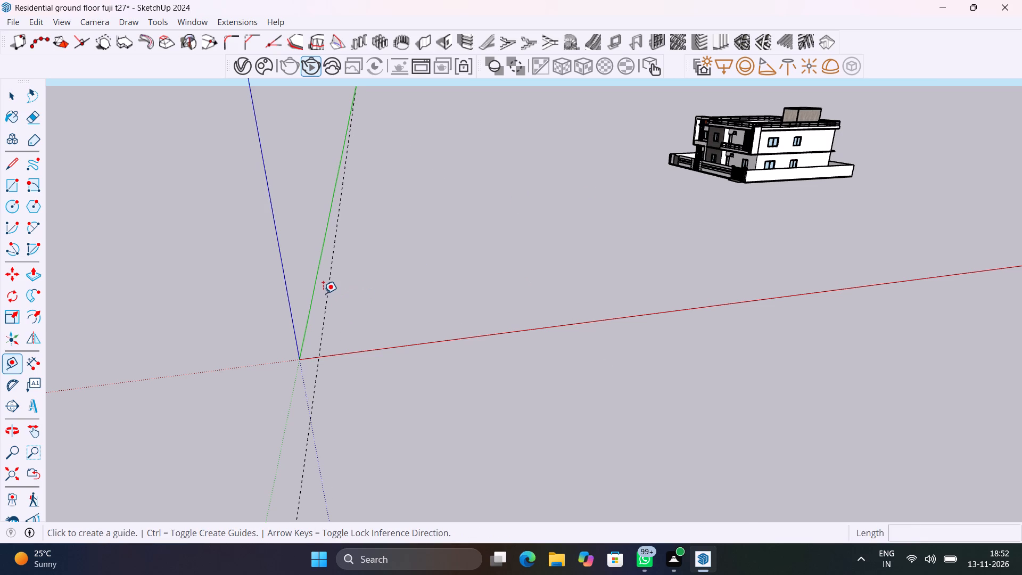
{"action": "left_click", "coordinate": [327, 289]}
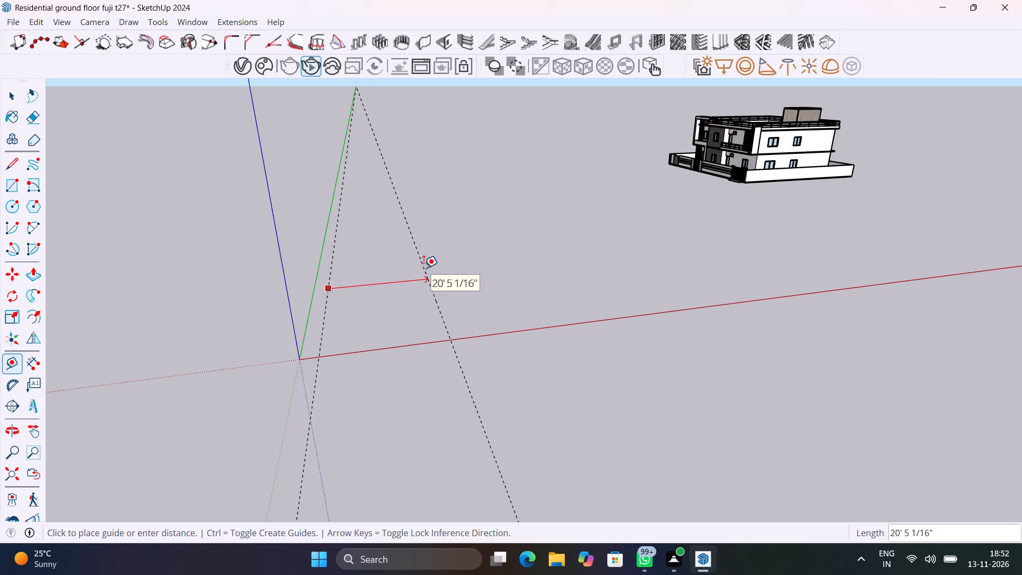
{"action": "type", "text": "40'"}
{"action": "key", "text": "Return"}
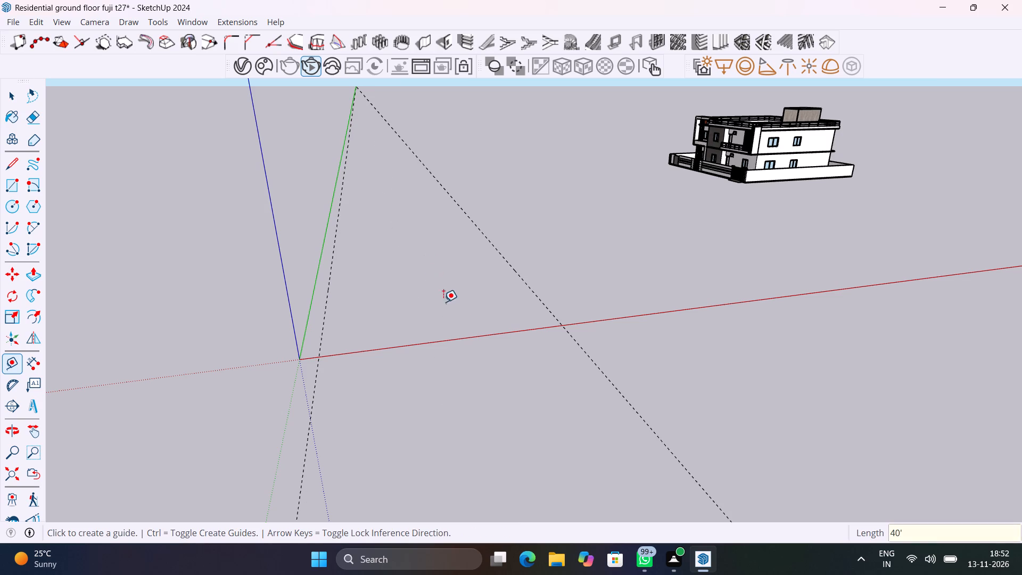
Place a guide parallel to the red axis, slightly offset from it and crossing both existing guides.
{"action": "left_click", "coordinate": [477, 334]}
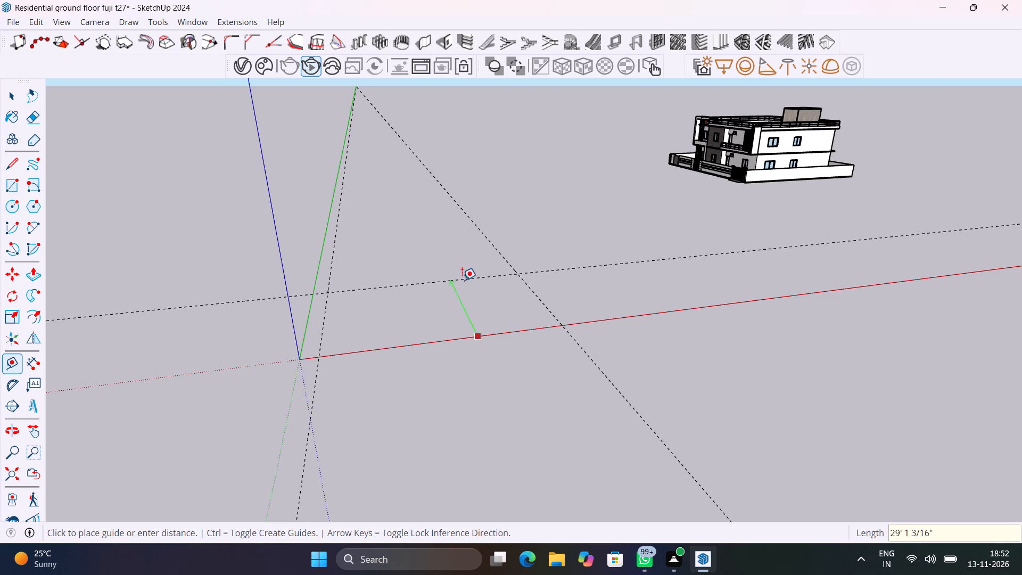
{"action": "left_click", "coordinate": [469, 310]}
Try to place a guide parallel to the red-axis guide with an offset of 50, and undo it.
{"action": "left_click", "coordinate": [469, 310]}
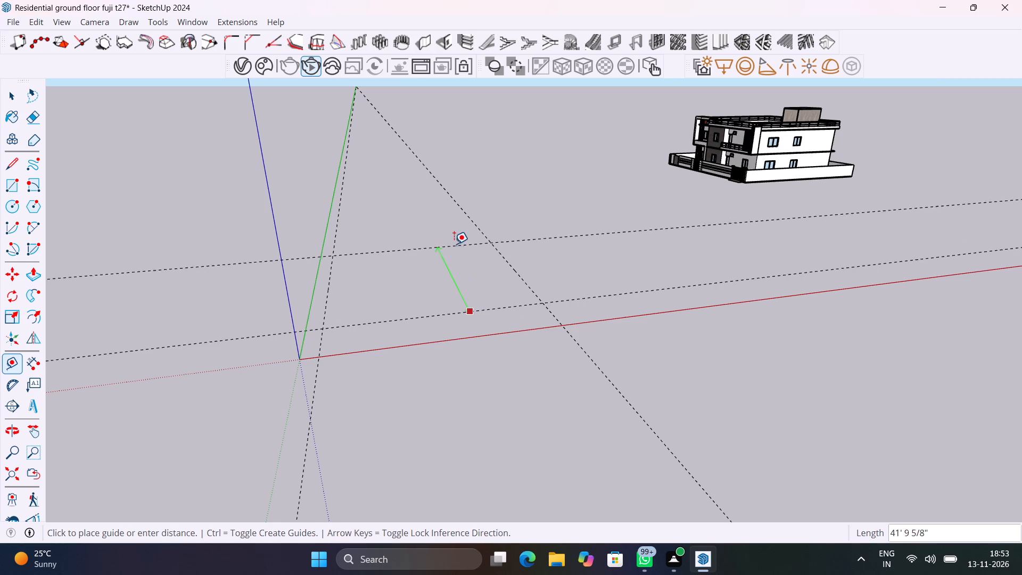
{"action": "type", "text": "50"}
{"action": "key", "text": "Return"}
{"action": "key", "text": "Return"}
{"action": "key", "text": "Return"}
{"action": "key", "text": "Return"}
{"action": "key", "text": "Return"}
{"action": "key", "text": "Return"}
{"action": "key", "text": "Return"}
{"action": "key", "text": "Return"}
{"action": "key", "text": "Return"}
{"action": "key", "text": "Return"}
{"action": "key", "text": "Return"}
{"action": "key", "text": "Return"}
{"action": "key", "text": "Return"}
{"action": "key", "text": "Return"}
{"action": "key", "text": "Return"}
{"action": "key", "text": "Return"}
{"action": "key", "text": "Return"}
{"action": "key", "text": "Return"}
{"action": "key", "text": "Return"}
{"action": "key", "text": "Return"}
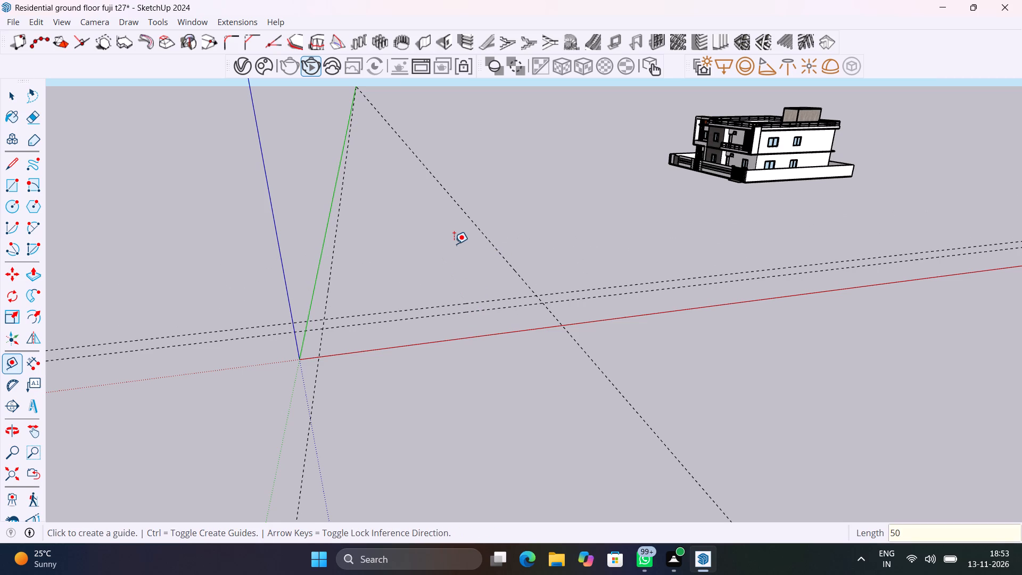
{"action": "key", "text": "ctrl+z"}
Place a guide 50' from the red-axis guide along the green direction, closing the plot outline.
{"action": "key", "text": "t"}
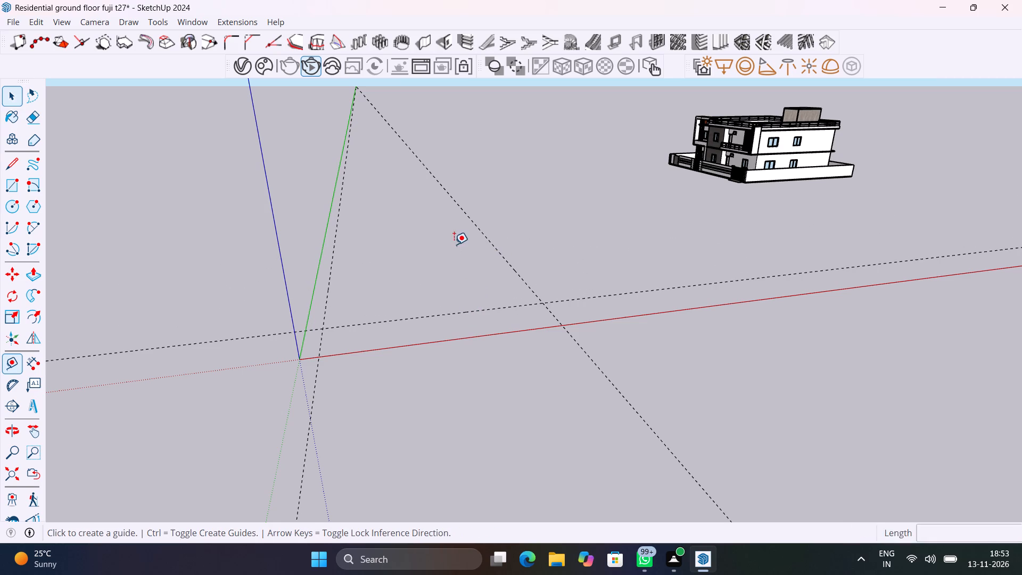
{"action": "left_click", "coordinate": [479, 308]}
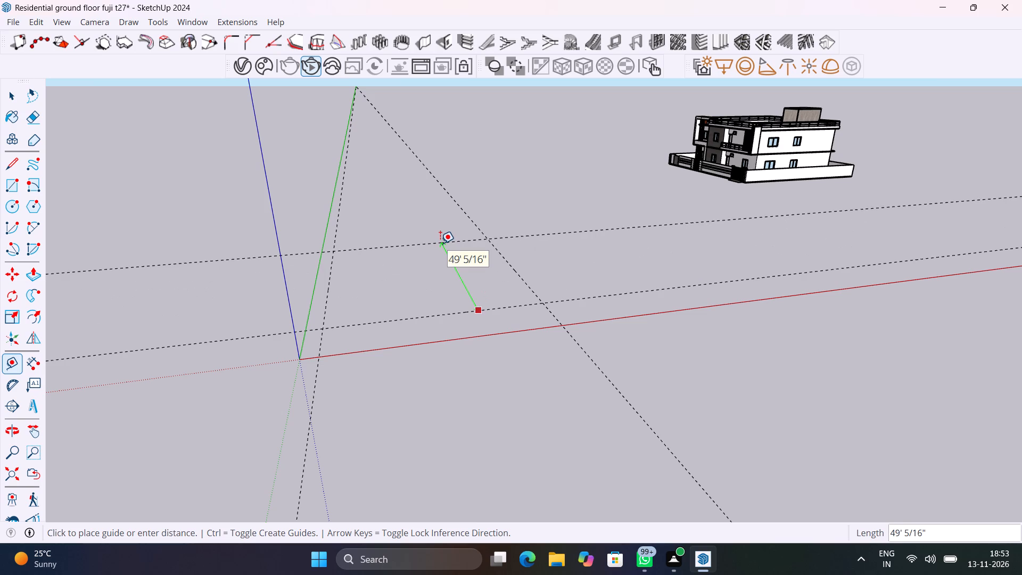
{"action": "type", "text": "50'"}
{"action": "key", "text": "Return"}
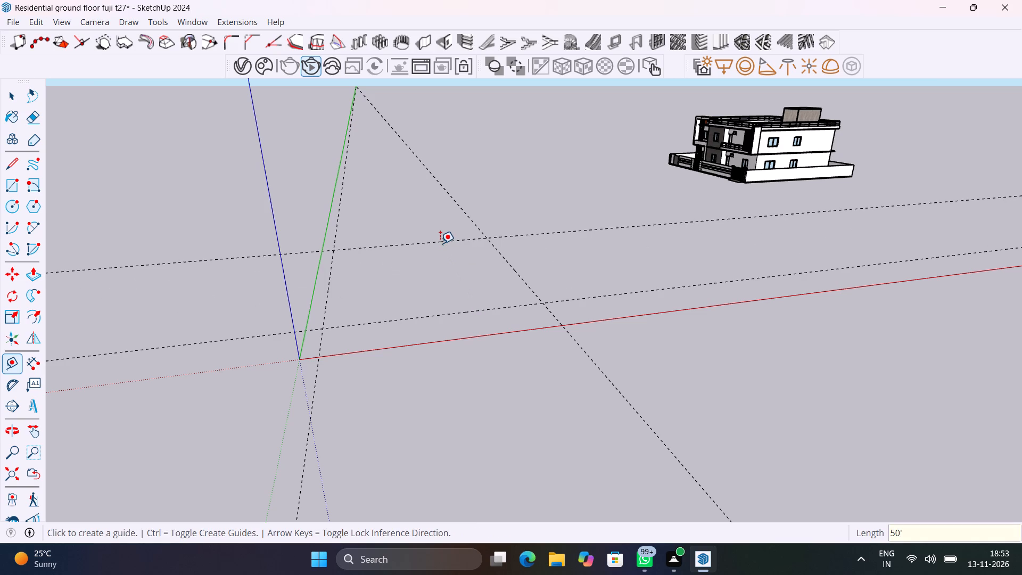
Draw a 40' by 50' rectangle between the opposite intersections of the four guides.
{"action": "scroll", "coordinate": [440, 243], "scroll_direction": "up", "scroll_amount": 2}
{"action": "scroll", "coordinate": [440, 243], "scroll_direction": "down", "scroll_amount": 2}
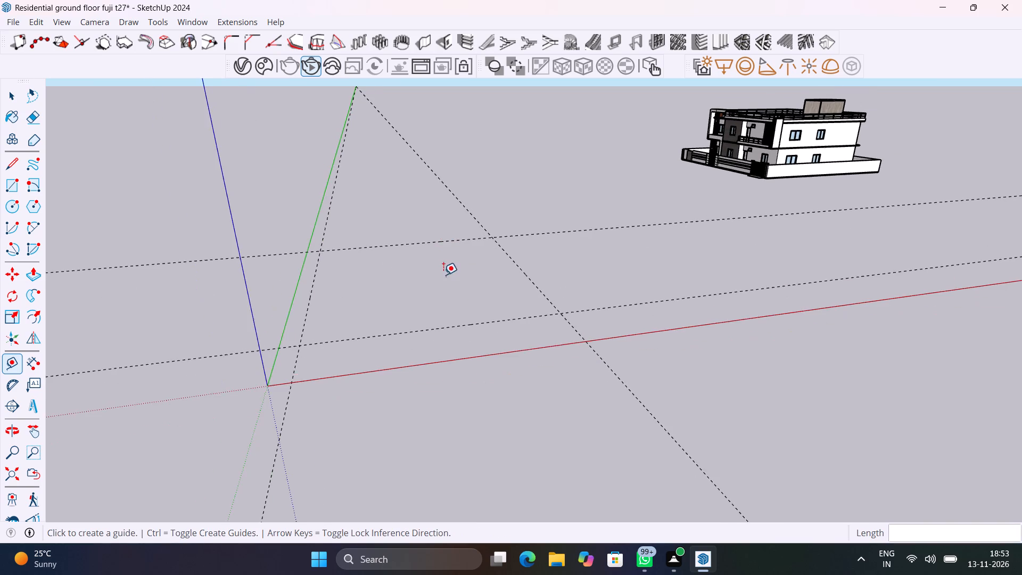
{"action": "middle_click_drag", "start_coordinate": [443, 275], "coordinate": [462, 267]}
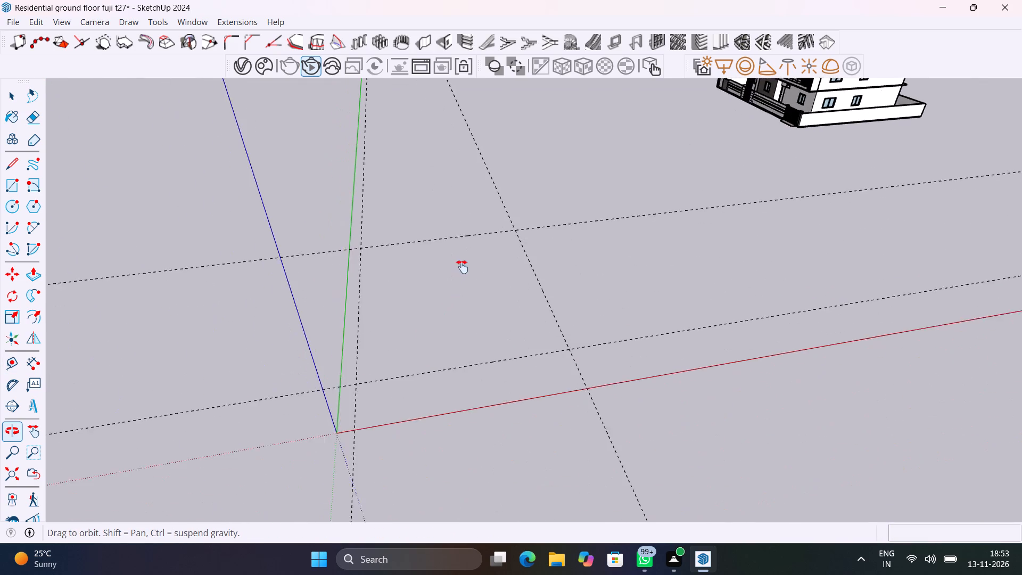
{"action": "middle_click_drag", "start_coordinate": [462, 267], "coordinate": [462, 266]}
{"action": "key", "text": "r"}
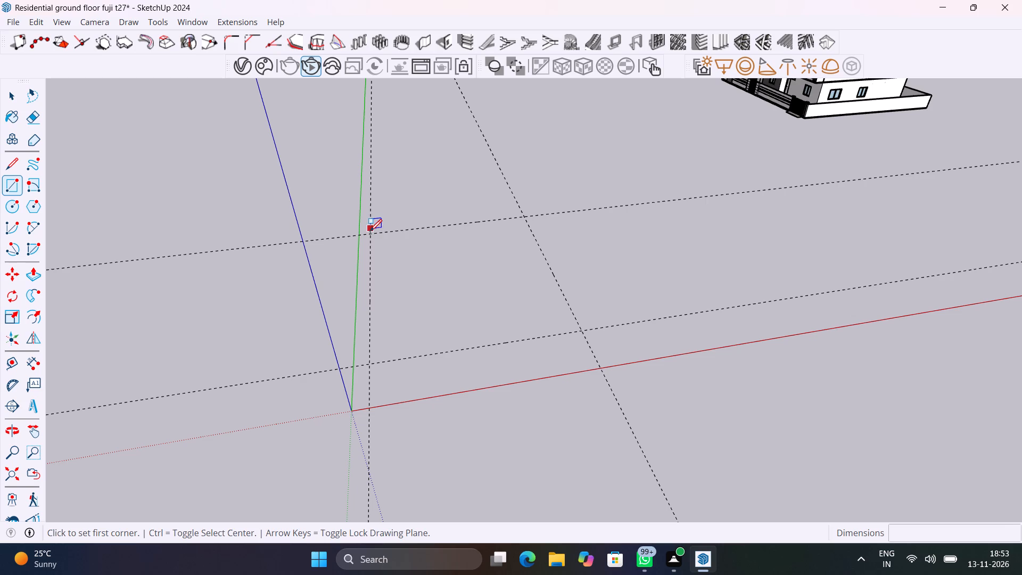
{"action": "left_click", "coordinate": [372, 233]}
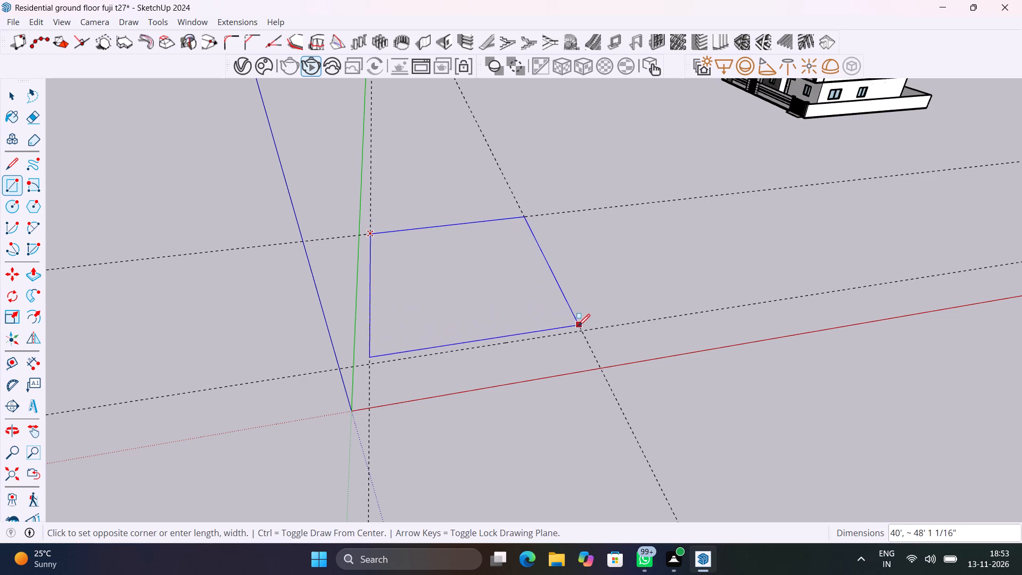
{"action": "left_click", "coordinate": [580, 331]}
Push/Pull the rectangle face up 4.5" to form a base slab.
{"action": "key", "text": "space"}
{"action": "left_click", "coordinate": [531, 306]}
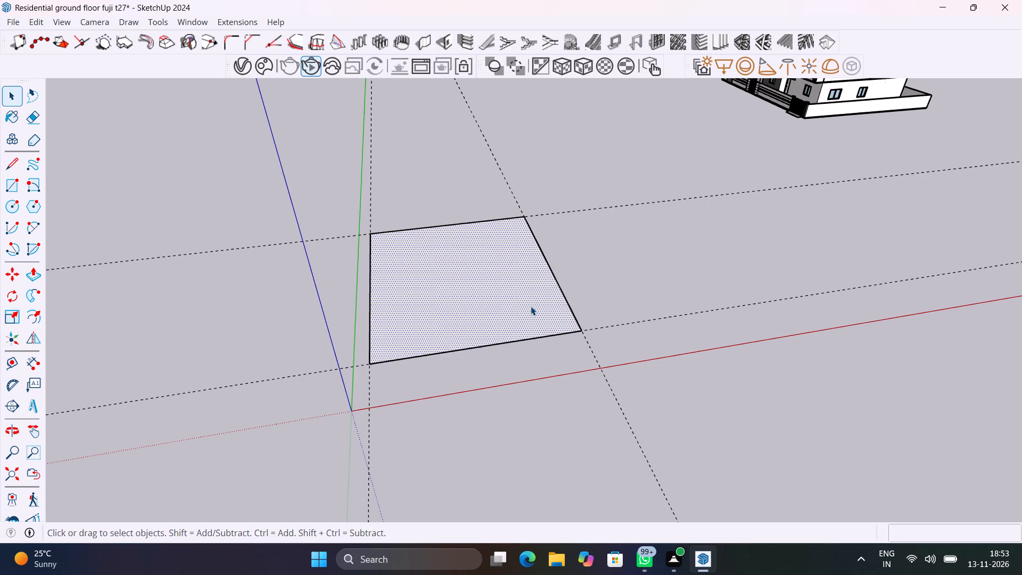
{"action": "key", "text": "p"}
{"action": "left_click", "coordinate": [531, 306]}
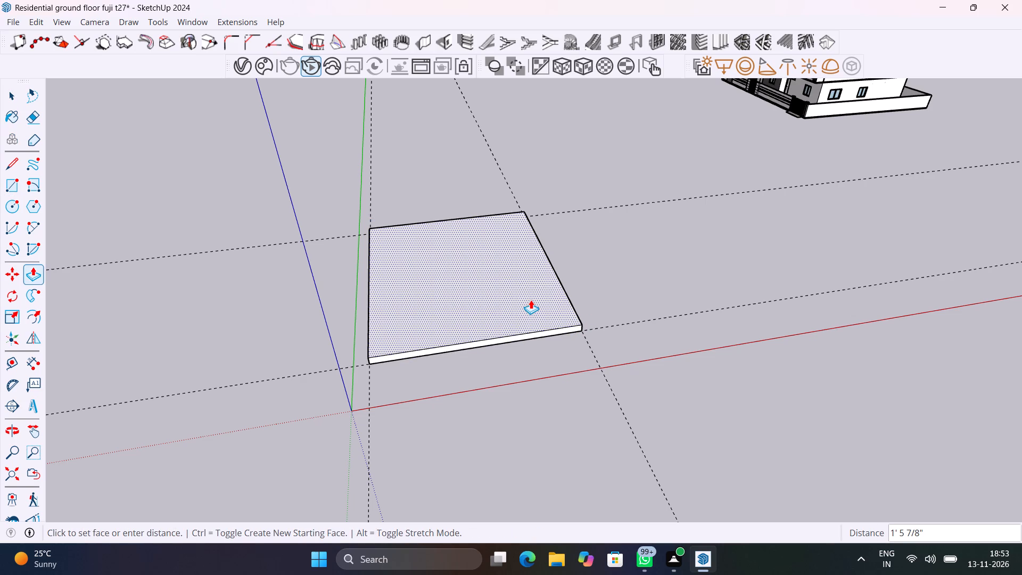
{"action": "type", "text": "4.5\""}
{"action": "key", "text": "Return"}
{"action": "key", "text": "space"}
Save the model with the new base slab in it.
{"action": "scroll", "coordinate": [531, 300], "scroll_direction": "up", "scroll_amount": 2}
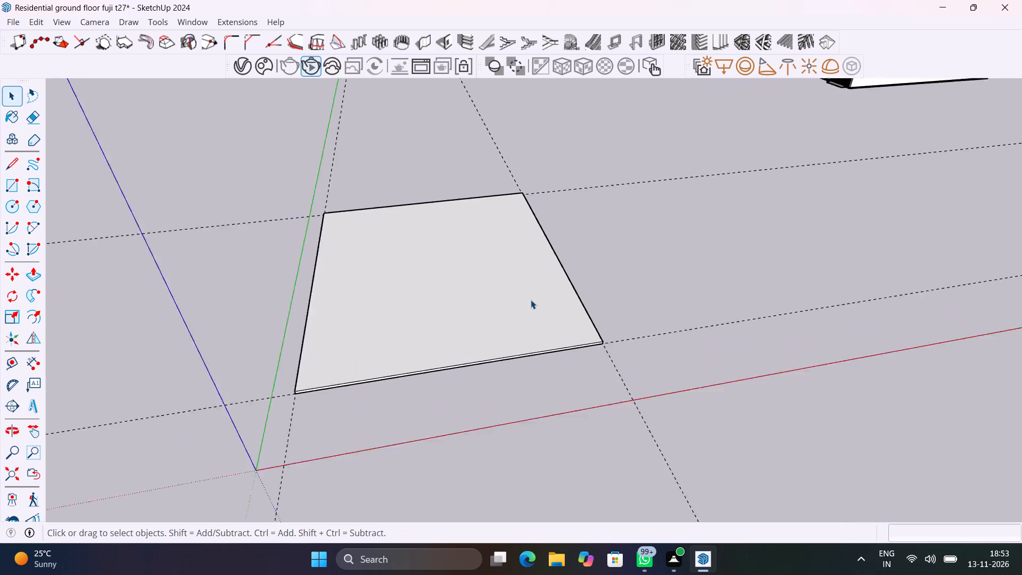
{"action": "scroll", "coordinate": [531, 300], "scroll_direction": "up", "scroll_amount": 7}
{"action": "scroll", "coordinate": [531, 300], "scroll_direction": "down", "scroll_amount": 6}
{"action": "middle_click_drag", "start_coordinate": [527, 229], "coordinate": [518, 340]}
{"action": "scroll", "coordinate": [512, 224], "scroll_direction": "up", "scroll_amount": 5}
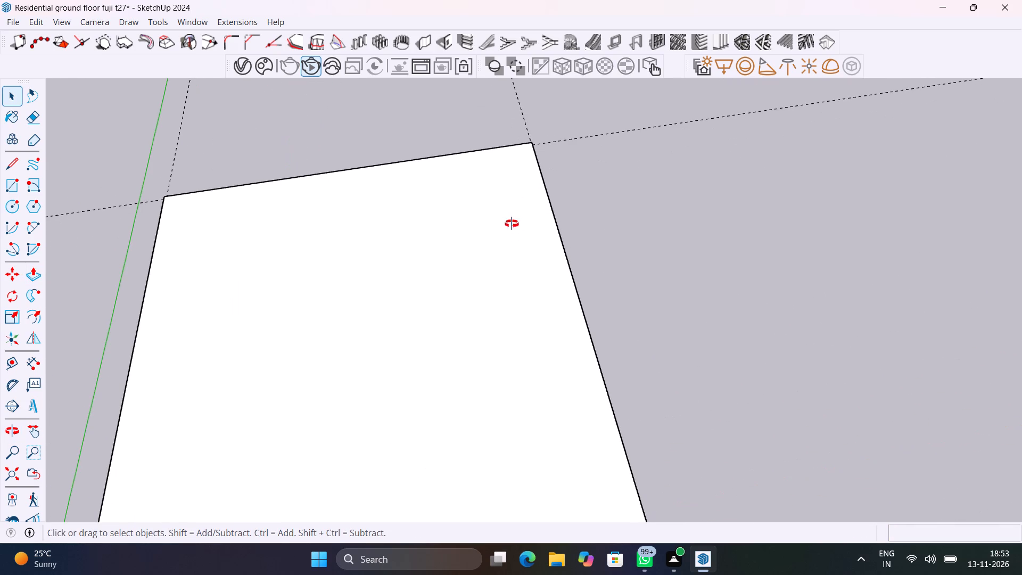
{"action": "middle_click_drag", "start_coordinate": [512, 224], "coordinate": [534, 280], "text": "shift"}
{"action": "key", "text": "ctrl+s"}
{"action": "scroll", "coordinate": [534, 281], "scroll_direction": "down", "scroll_amount": 6}
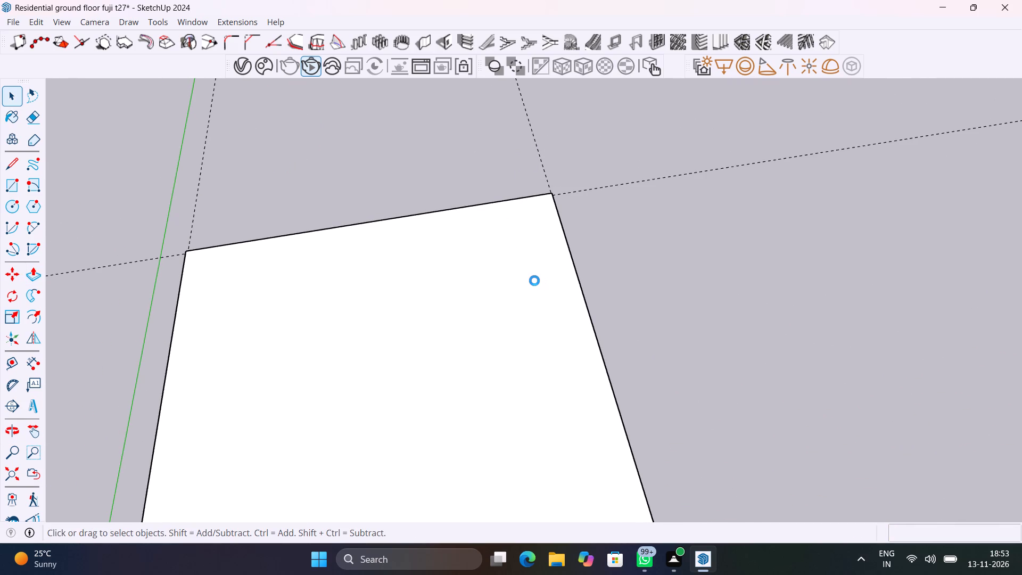
{"action": "scroll", "coordinate": [534, 281], "scroll_direction": "down", "scroll_amount": 4}
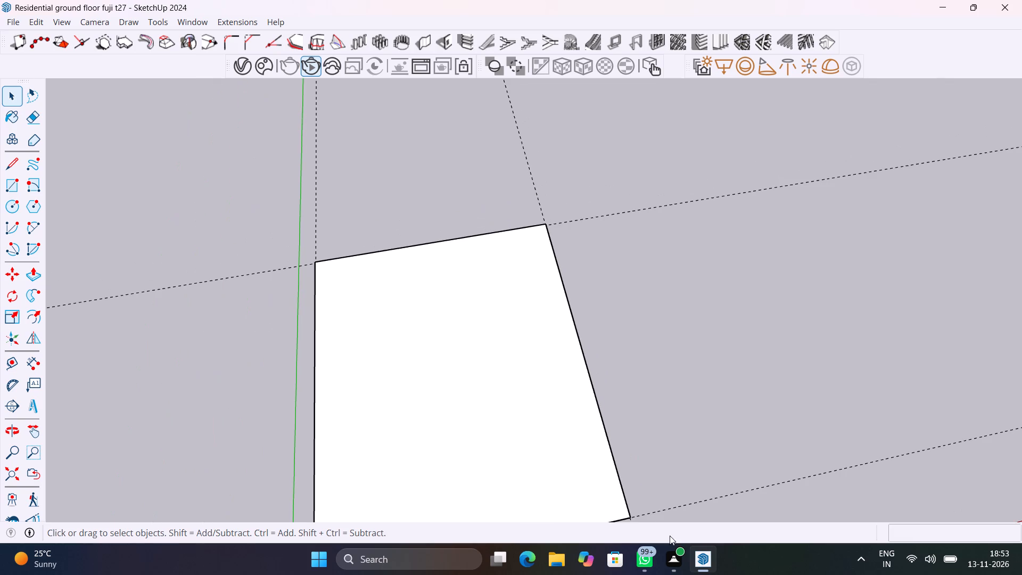
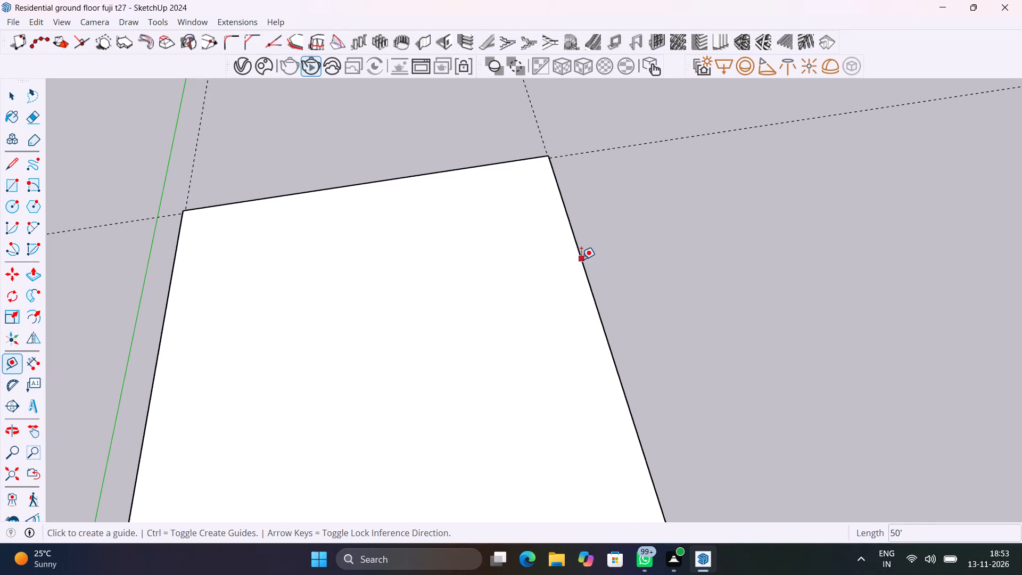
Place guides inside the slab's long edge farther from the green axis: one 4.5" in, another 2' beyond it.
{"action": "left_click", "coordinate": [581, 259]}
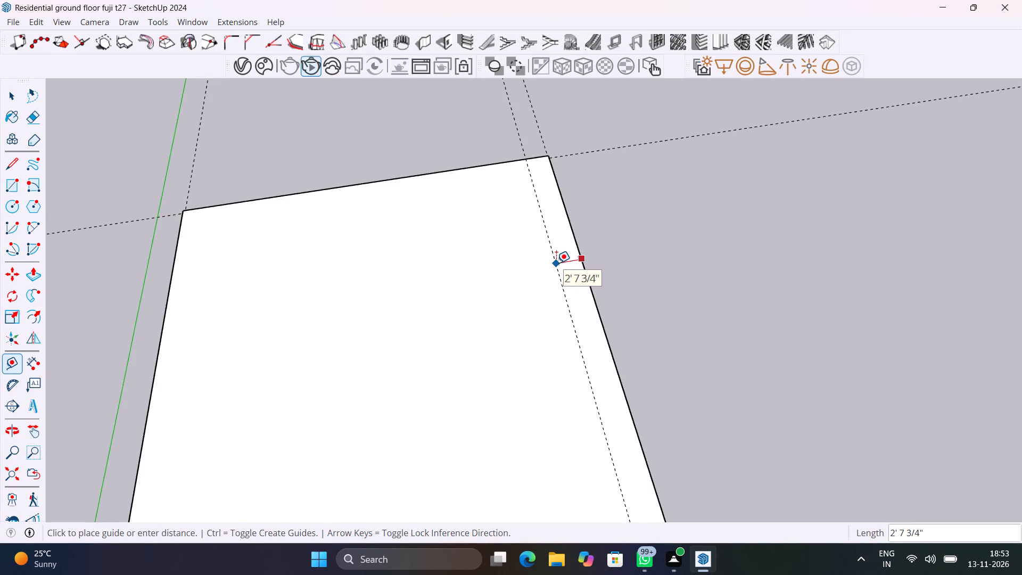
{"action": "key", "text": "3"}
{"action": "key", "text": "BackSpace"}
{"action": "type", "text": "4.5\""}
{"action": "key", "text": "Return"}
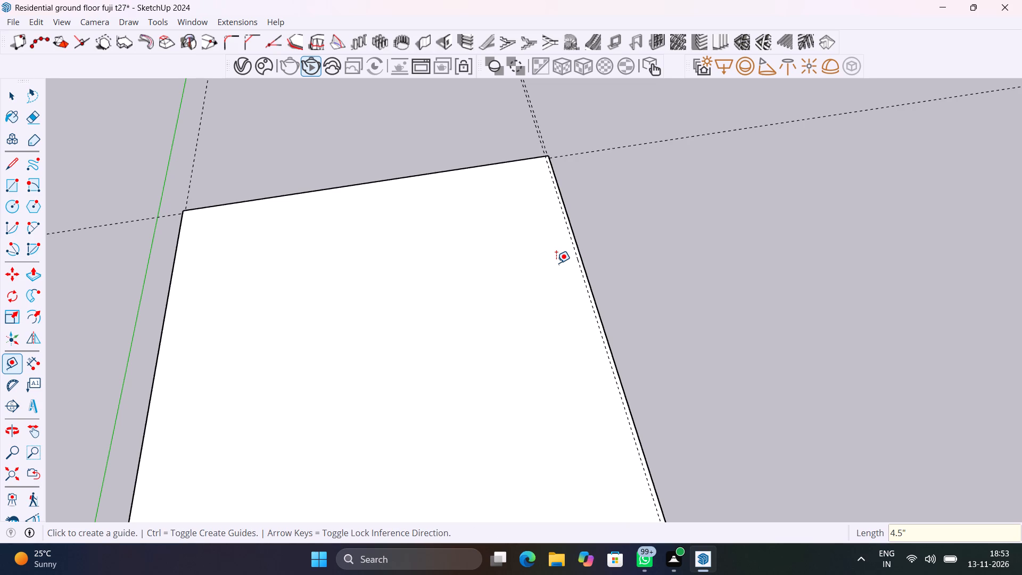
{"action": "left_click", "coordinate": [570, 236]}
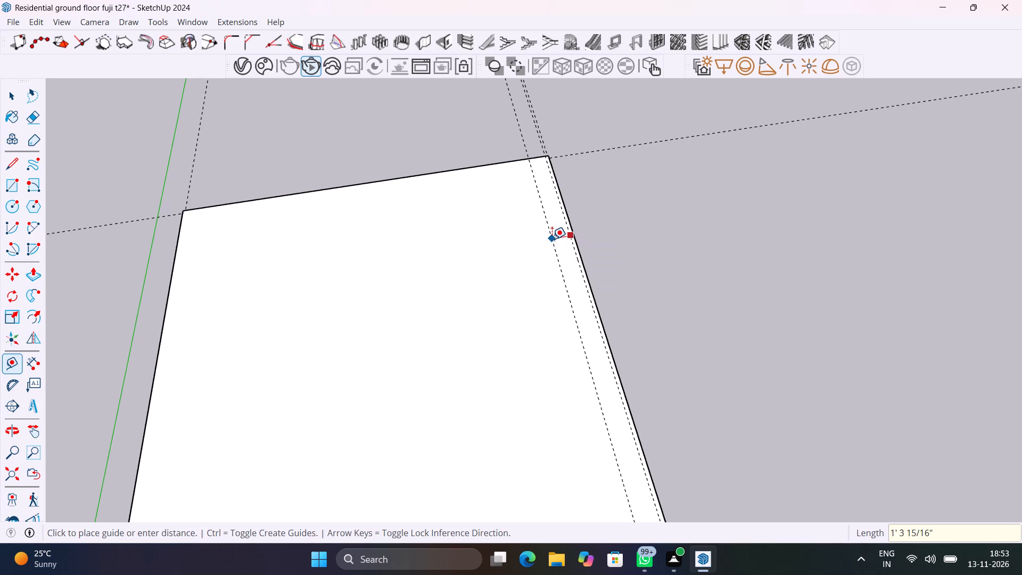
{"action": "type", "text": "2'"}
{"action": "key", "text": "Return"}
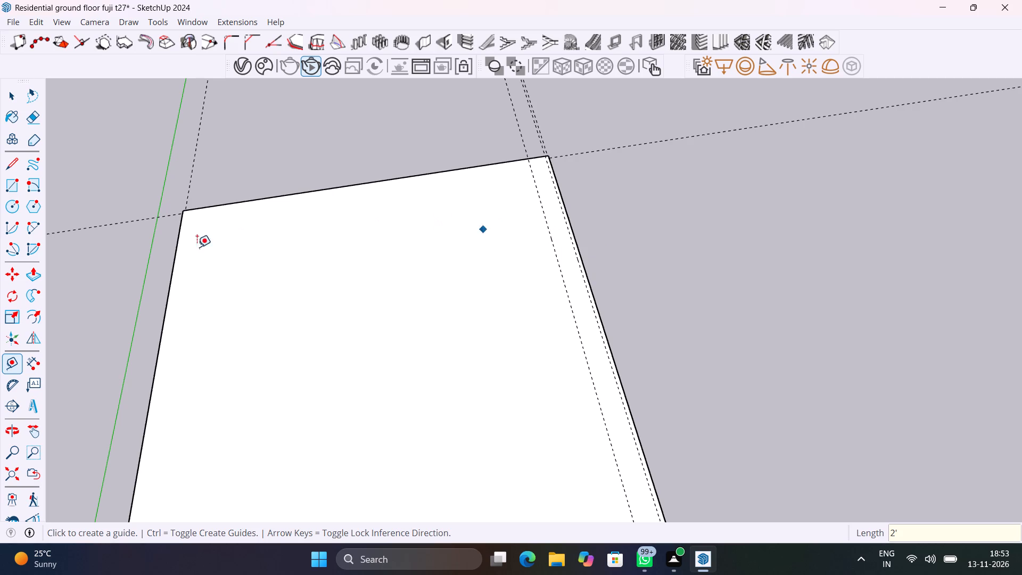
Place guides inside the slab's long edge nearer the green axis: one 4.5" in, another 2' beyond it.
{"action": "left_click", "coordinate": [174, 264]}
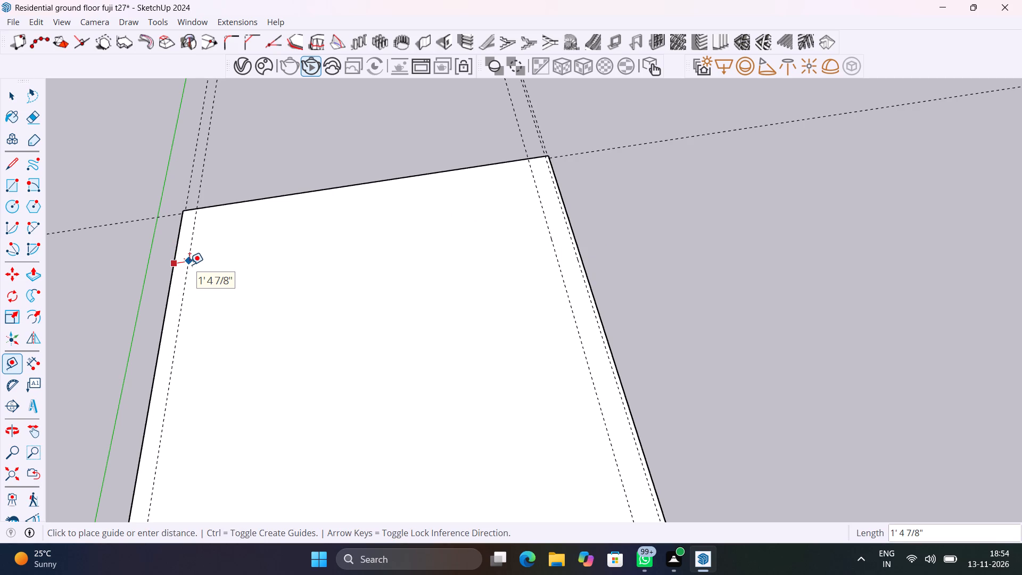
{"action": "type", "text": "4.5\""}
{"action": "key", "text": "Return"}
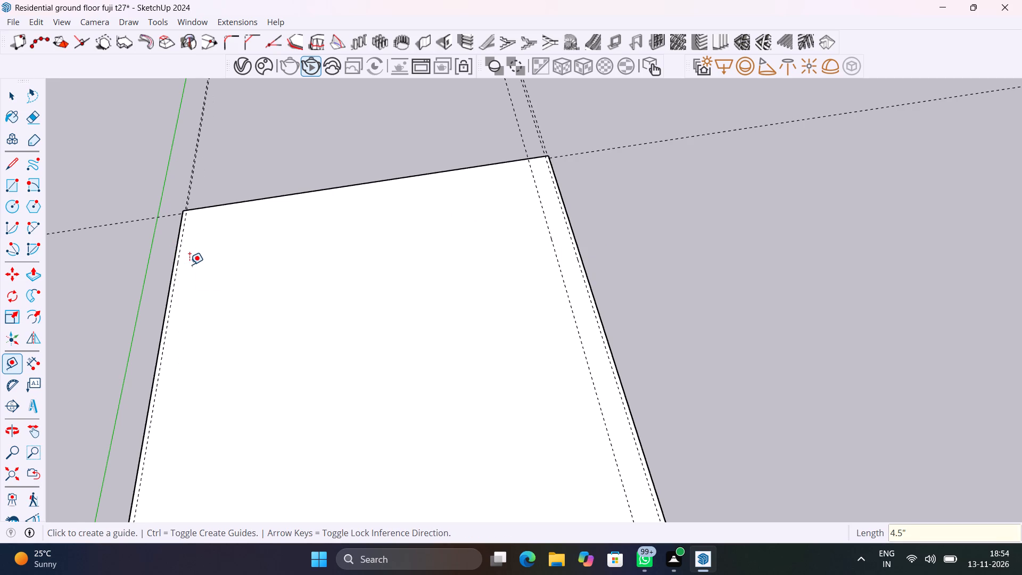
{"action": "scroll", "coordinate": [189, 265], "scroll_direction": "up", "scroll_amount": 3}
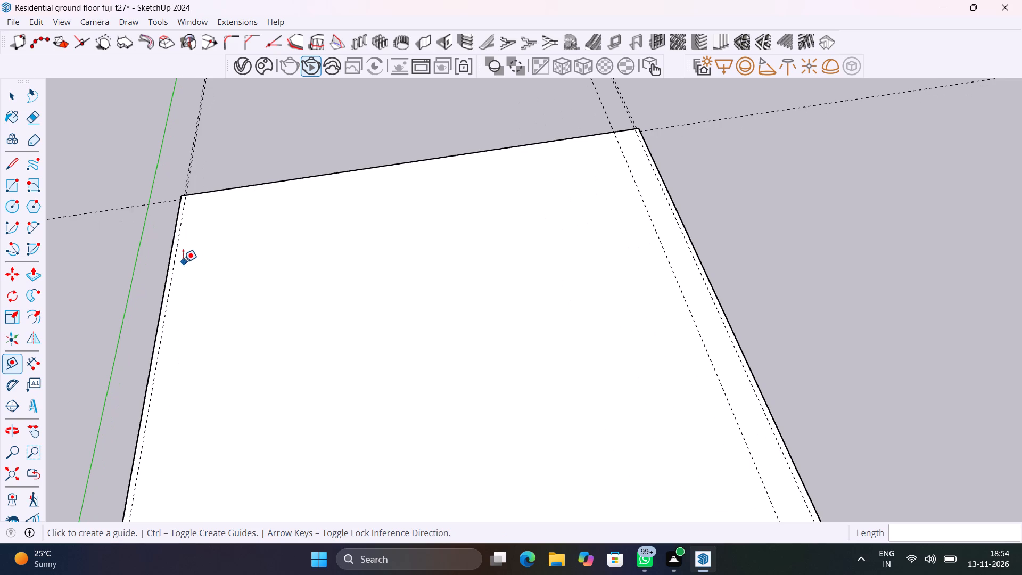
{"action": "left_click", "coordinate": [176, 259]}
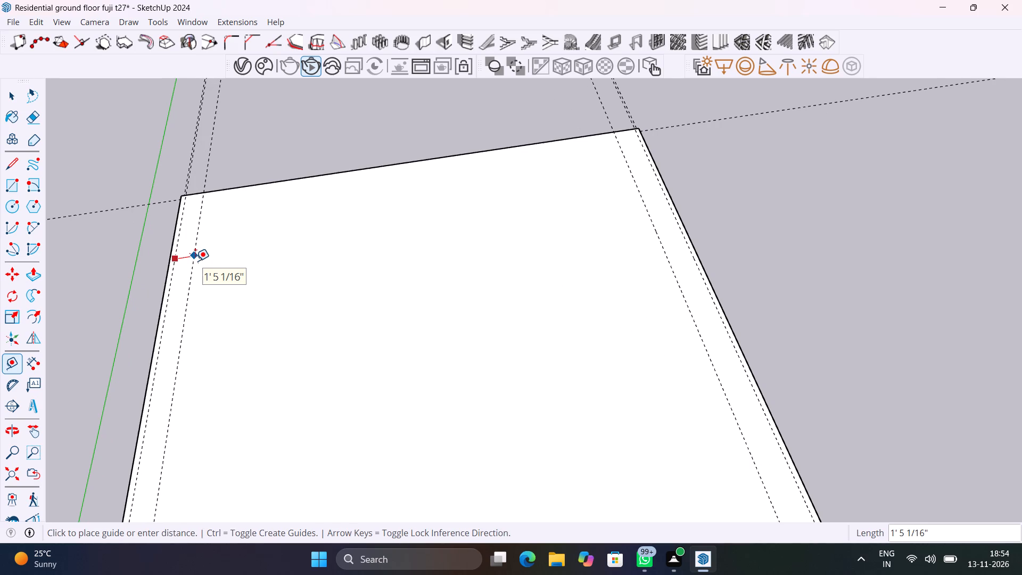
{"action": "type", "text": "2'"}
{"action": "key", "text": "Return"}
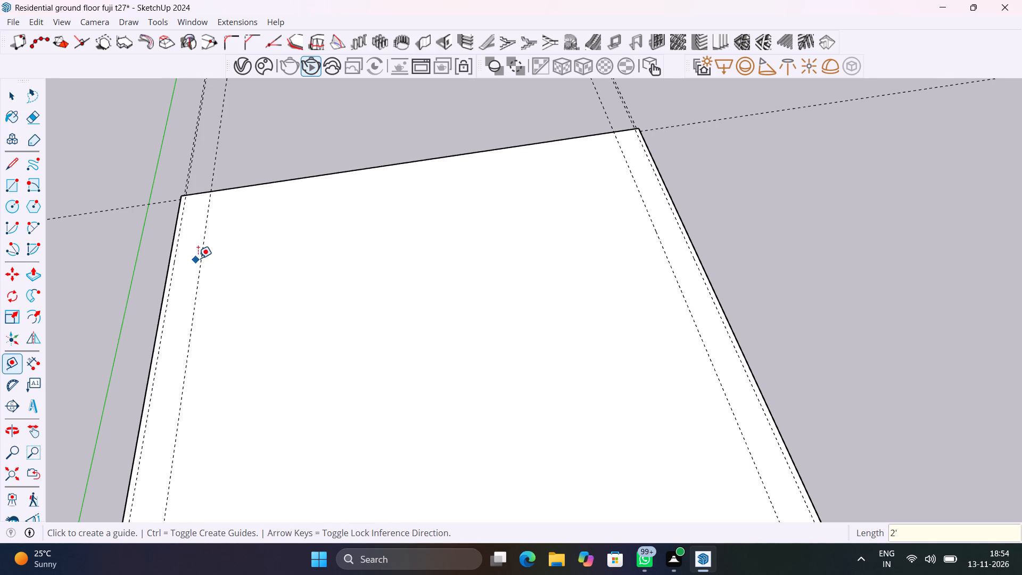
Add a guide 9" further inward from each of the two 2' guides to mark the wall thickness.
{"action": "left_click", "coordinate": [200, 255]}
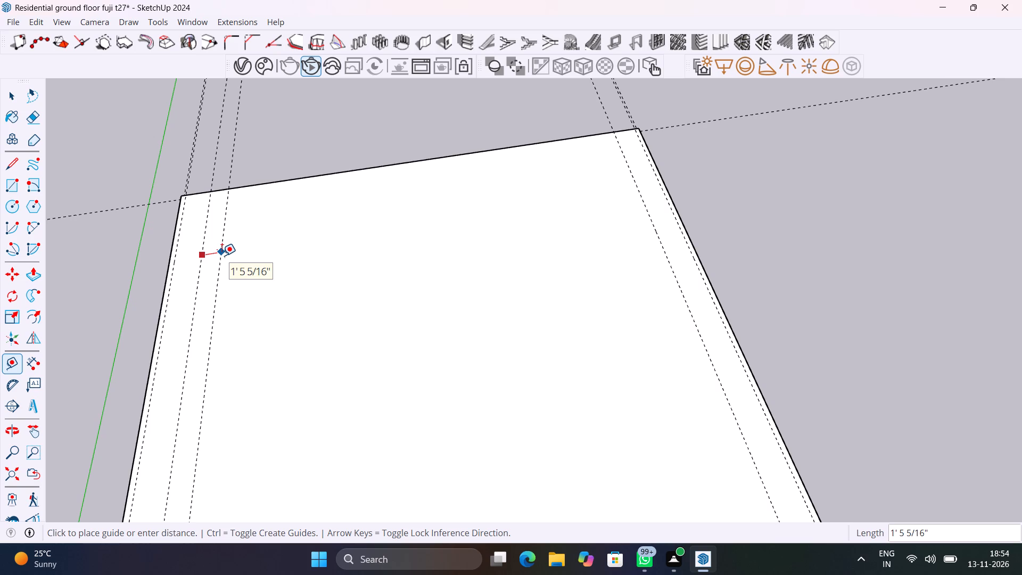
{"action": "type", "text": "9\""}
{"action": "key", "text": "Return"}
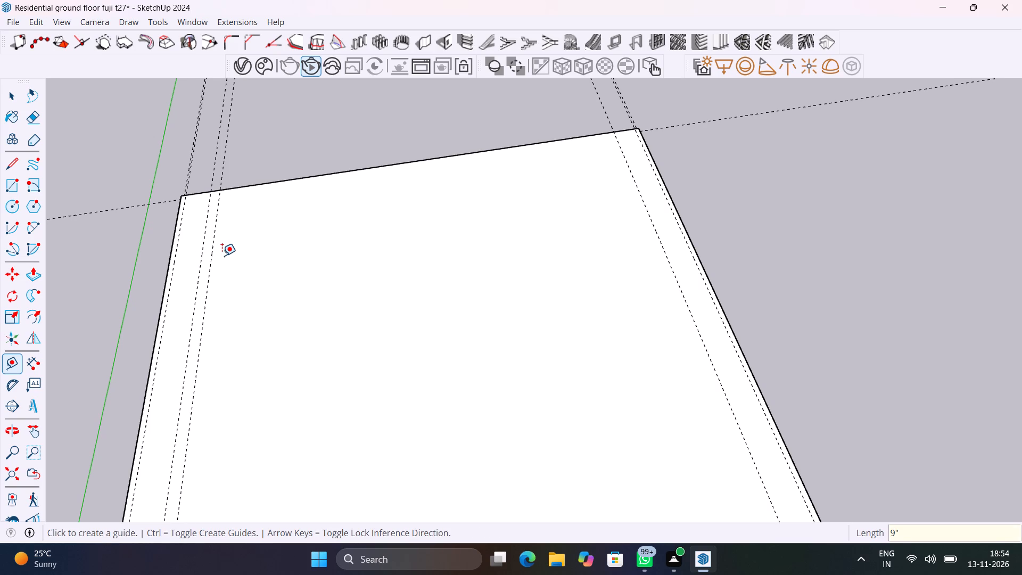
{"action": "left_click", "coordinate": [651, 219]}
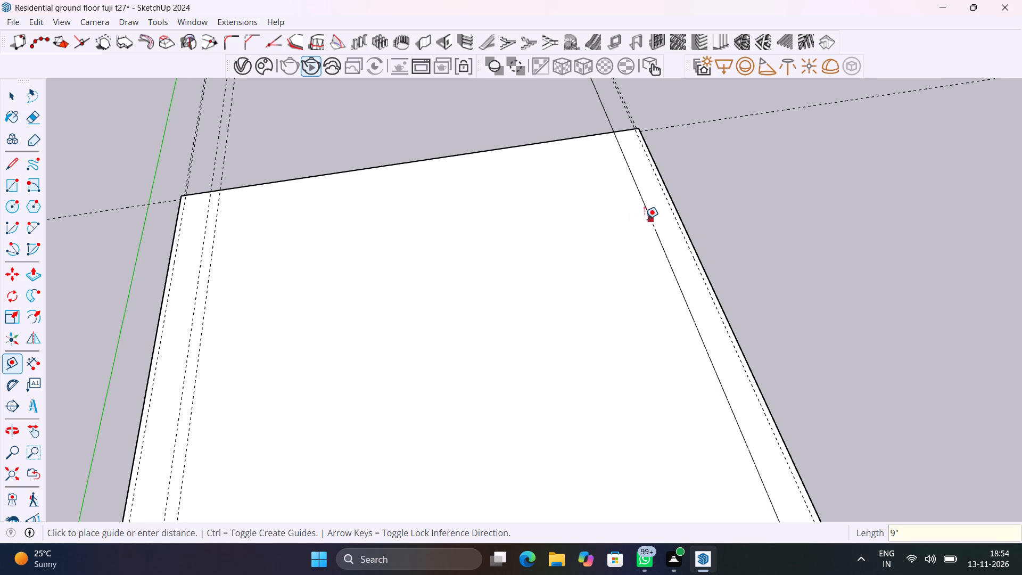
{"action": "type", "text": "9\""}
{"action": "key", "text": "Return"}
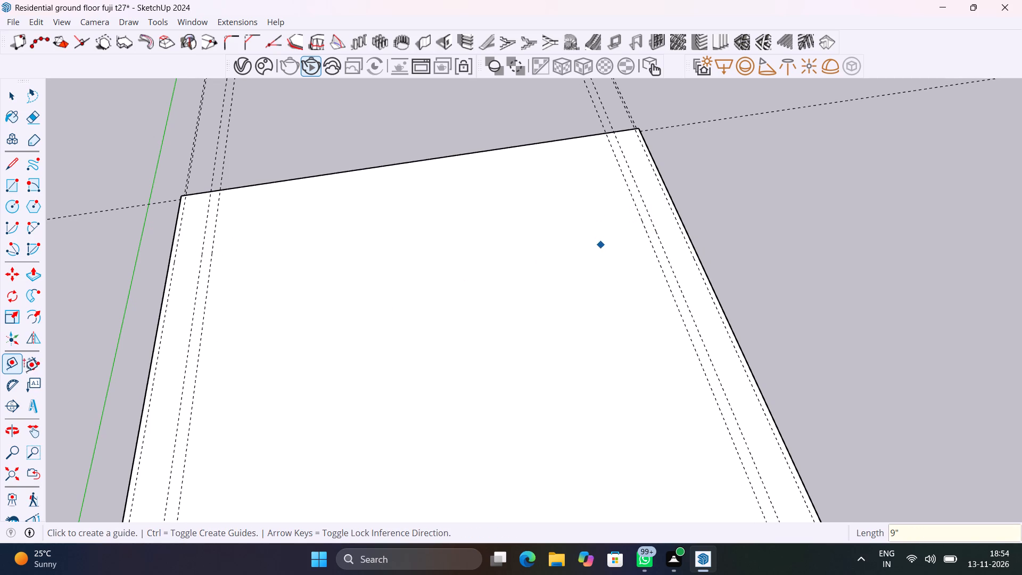
Measure the clear distance between the two innermost guides with the Dimension tool, without placing a dimension.
{"action": "left_click", "coordinate": [33, 365]}
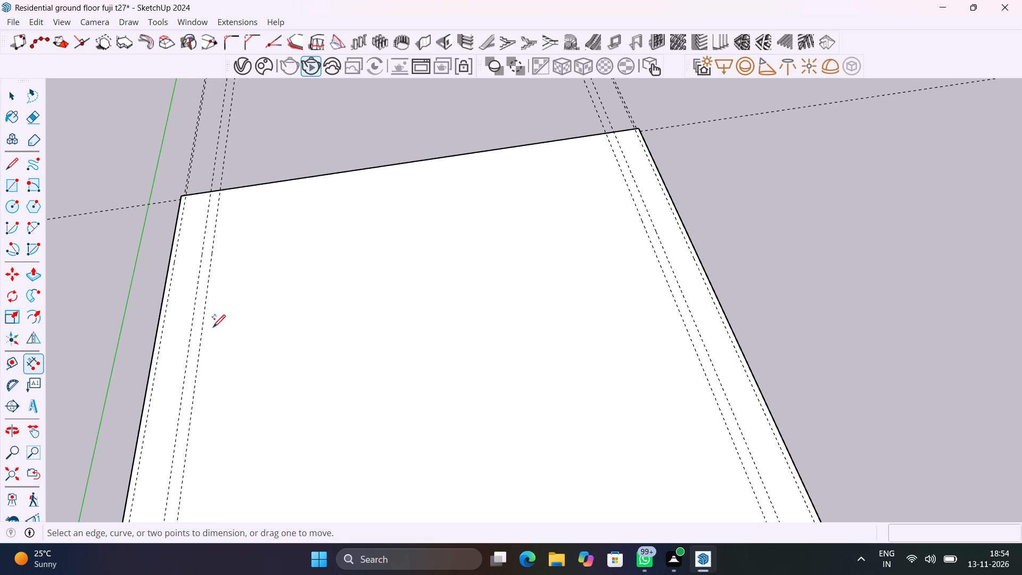
{"action": "left_click", "coordinate": [204, 321]}
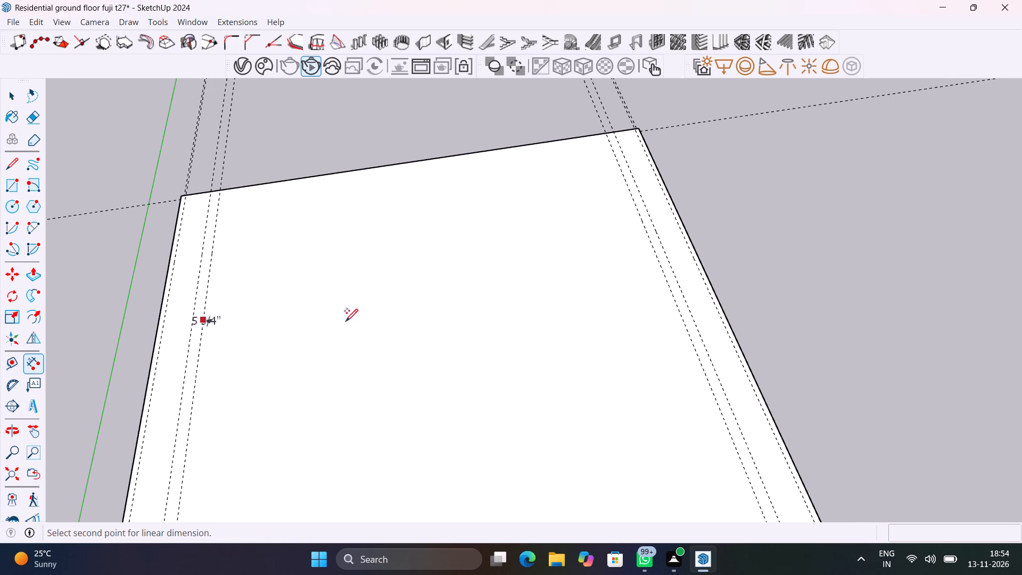
{"action": "left_click", "coordinate": [652, 252]}
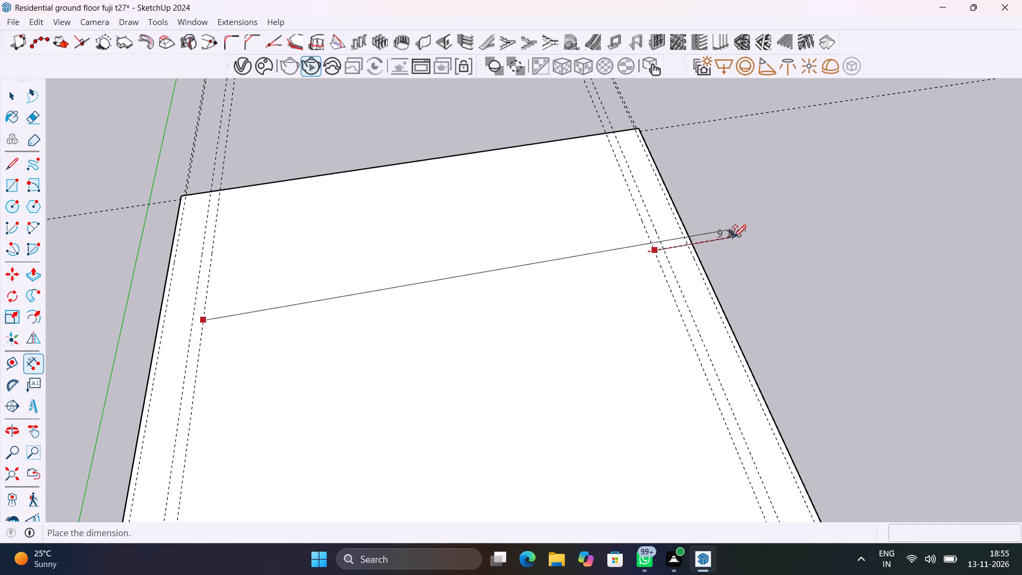
{"action": "key", "text": "space"}
Save the model with the new guides on the slab.
{"action": "left_click", "coordinate": [582, 323]}
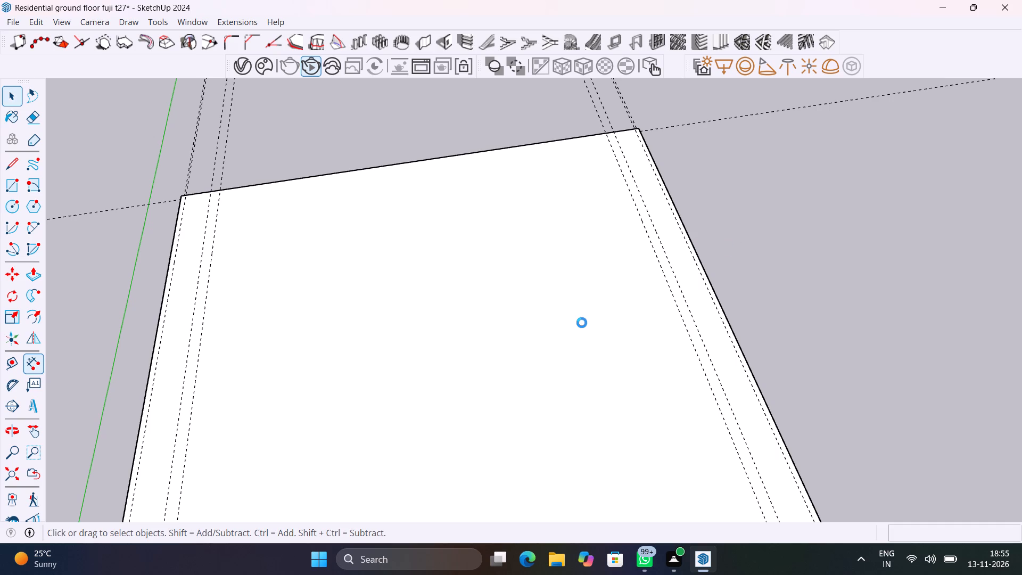
{"action": "middle_click_drag", "start_coordinate": [680, 351], "coordinate": [513, 334]}
{"action": "middle_click_drag", "start_coordinate": [513, 334], "coordinate": [510, 334]}
{"action": "key", "text": "ctrl+s"}
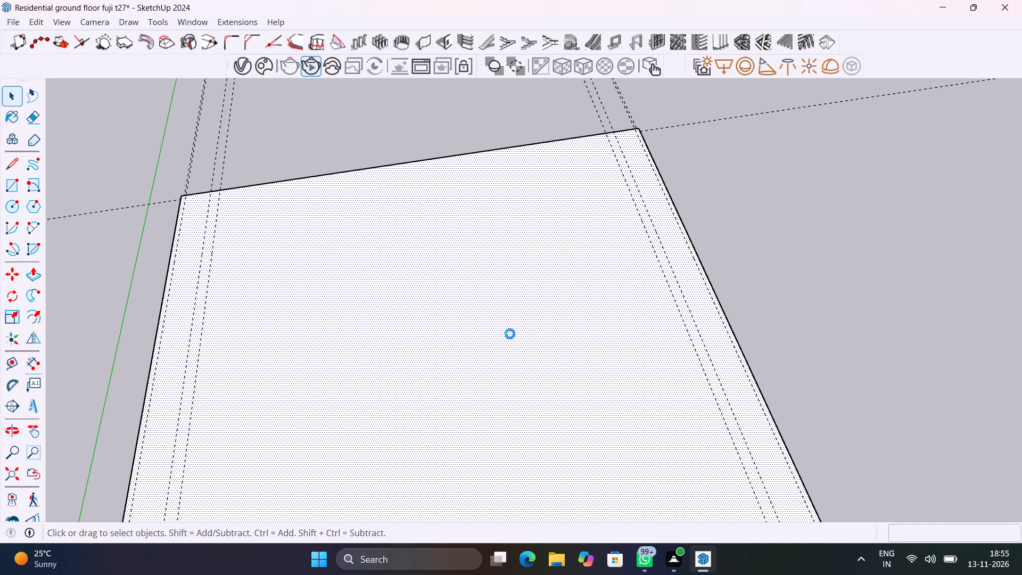
Select the entire base slab near the origin with its connected edges and faces, and delete it.
{"action": "triple_click", "coordinate": [510, 334]}
{"action": "left_click", "coordinate": [510, 334]}
{"action": "scroll", "coordinate": [510, 334], "scroll_direction": "down", "scroll_amount": 2}
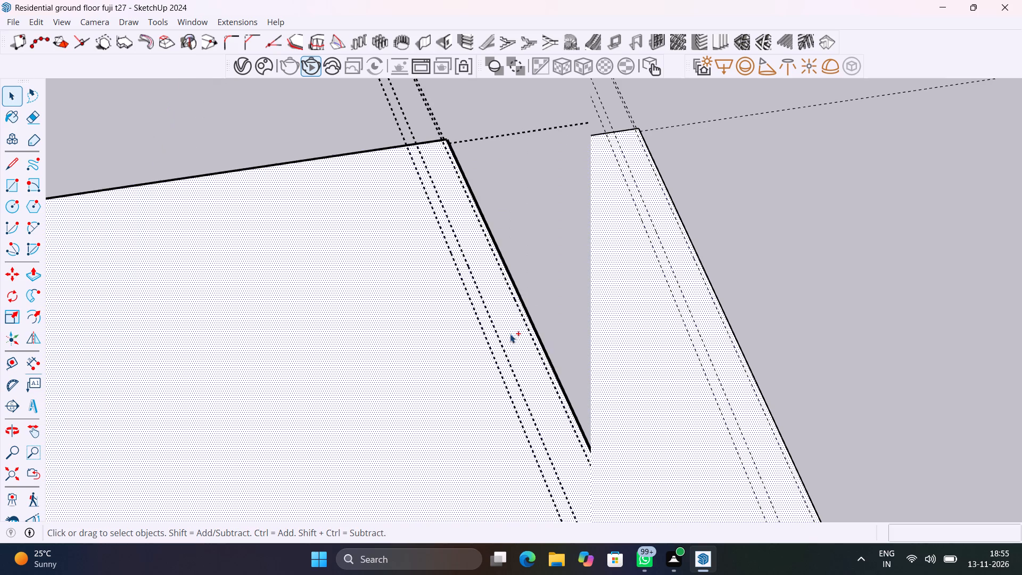
{"action": "scroll", "coordinate": [510, 334], "scroll_direction": "down", "scroll_amount": 20}
{"action": "scroll", "coordinate": [510, 334], "scroll_direction": "down", "scroll_amount": 2}
{"action": "middle_click_drag", "start_coordinate": [530, 414], "coordinate": [449, 305]}
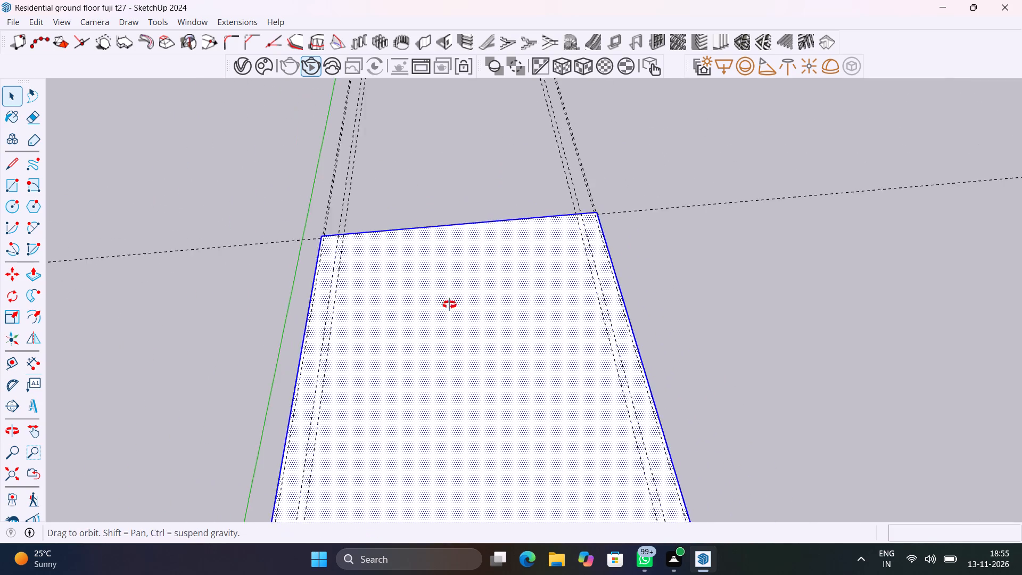
{"action": "middle_click_drag", "start_coordinate": [449, 305], "coordinate": [455, 284]}
{"action": "key", "text": "Delete"}
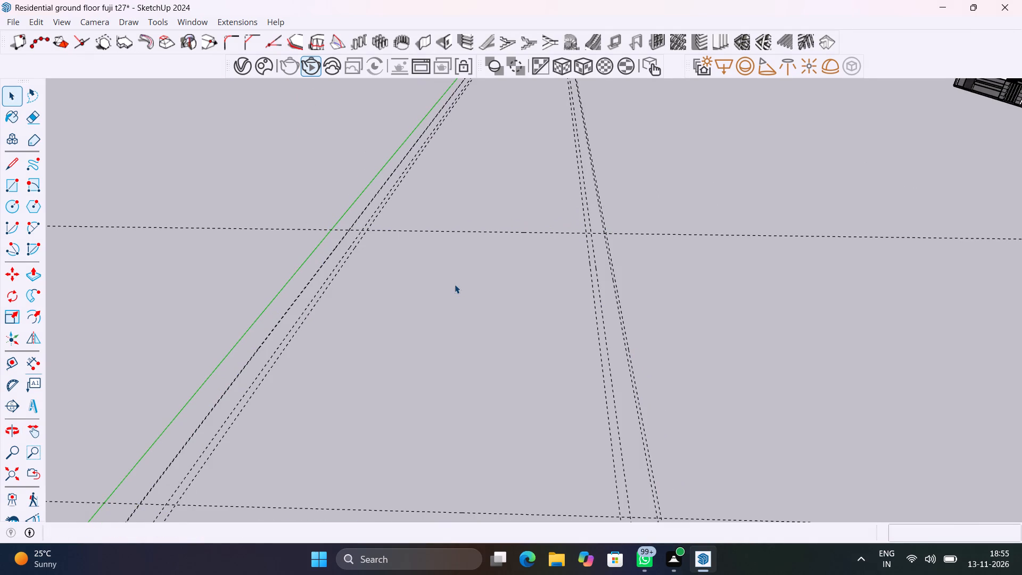
Delete all guides from the model.
{"action": "left_click", "coordinate": [32, 21]}
{"action": "double_click", "coordinate": [120, 157]}
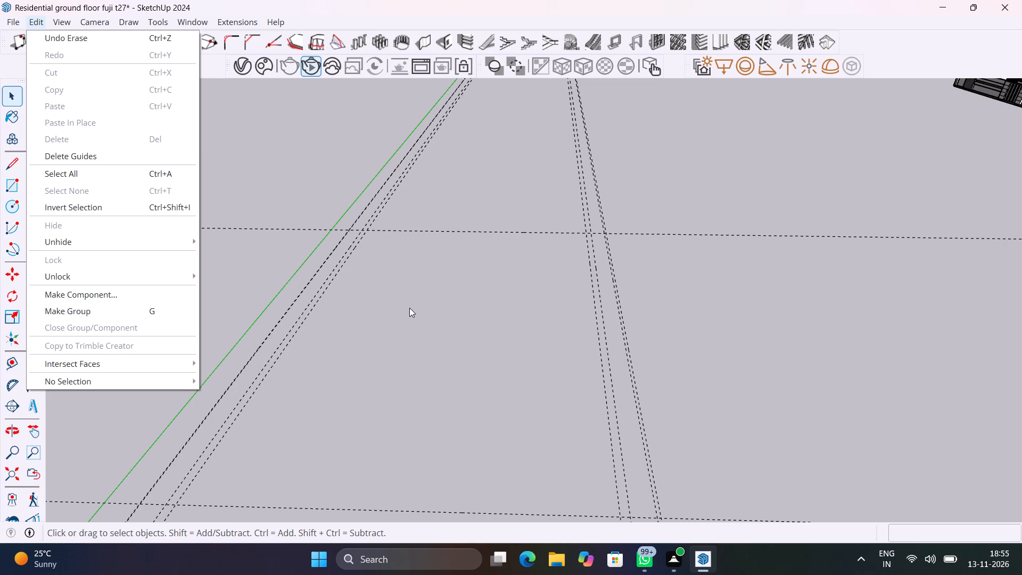
{"action": "left_click", "coordinate": [90, 155]}
Frame the whole house from its front, gate side and save the model.
{"action": "scroll", "coordinate": [409, 328], "scroll_direction": "down", "scroll_amount": 11}
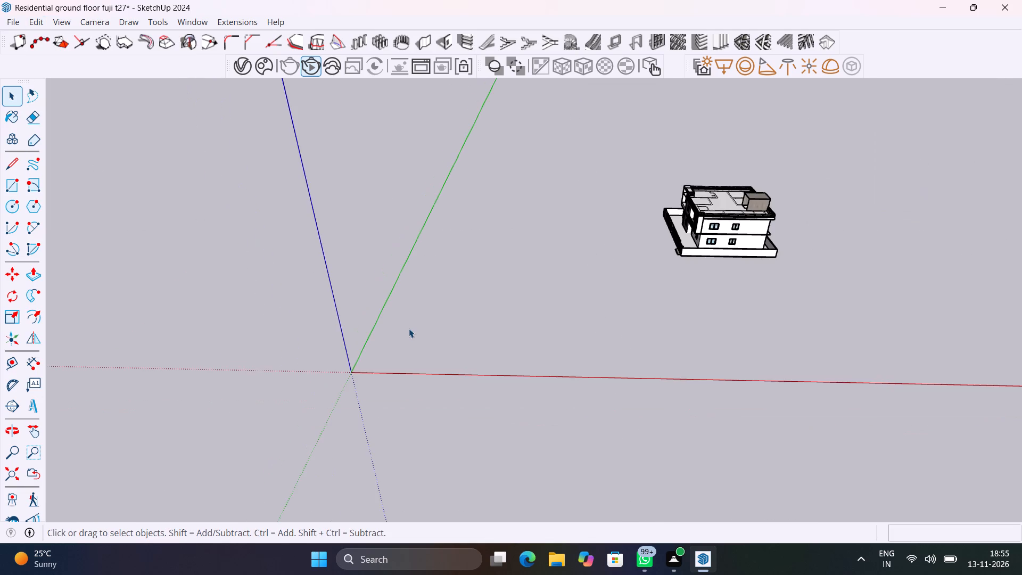
{"action": "scroll", "coordinate": [650, 225], "scroll_direction": "up", "scroll_amount": 5}
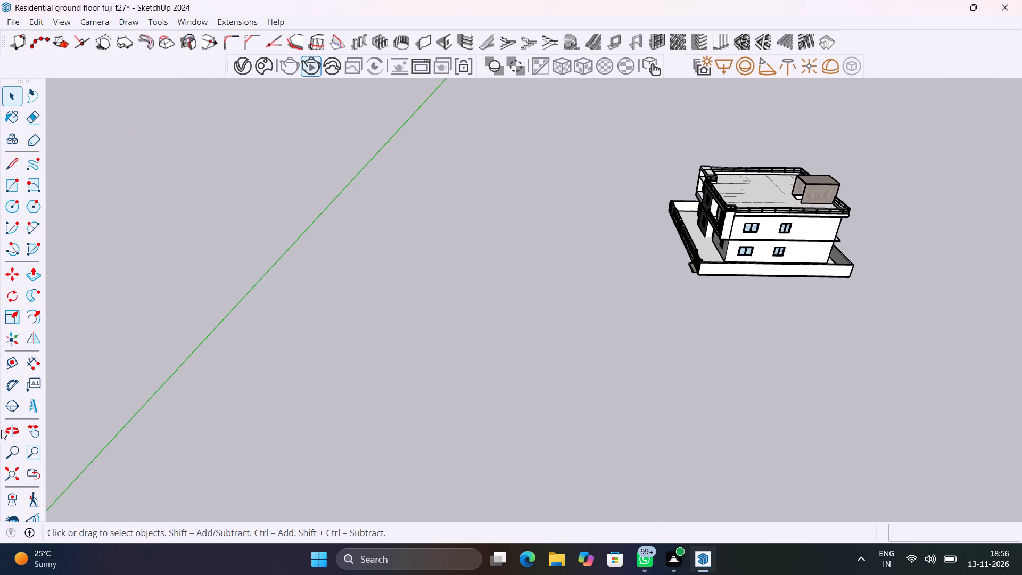
{"action": "left_click", "coordinate": [15, 469]}
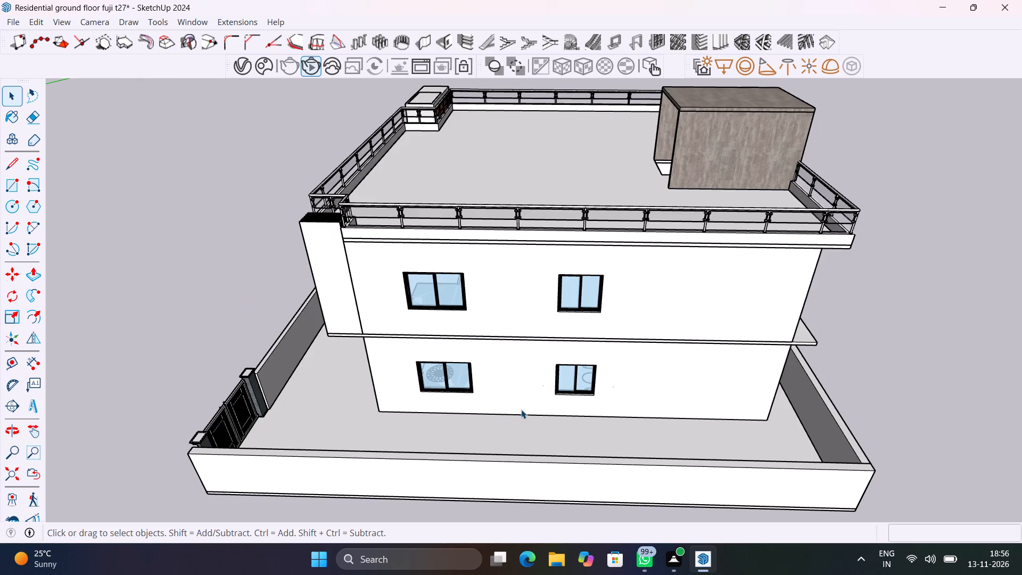
{"action": "middle_click_drag", "start_coordinate": [390, 383], "coordinate": [899, 331]}
{"action": "scroll", "coordinate": [673, 317], "scroll_direction": "down", "scroll_amount": 3}
{"action": "middle_click_drag", "start_coordinate": [673, 326], "coordinate": [647, 355]}
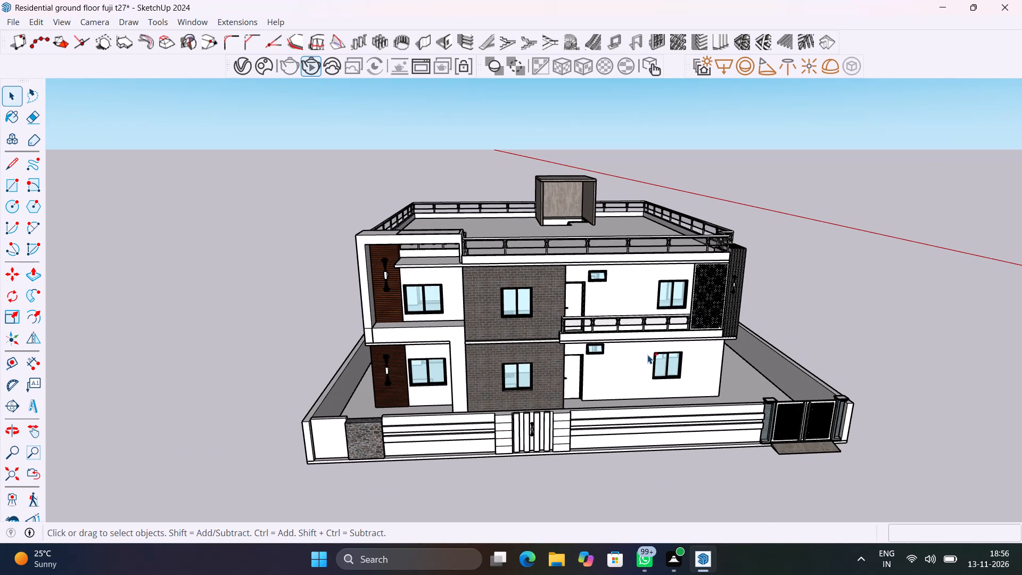
{"action": "key", "text": "ctrl+s"}
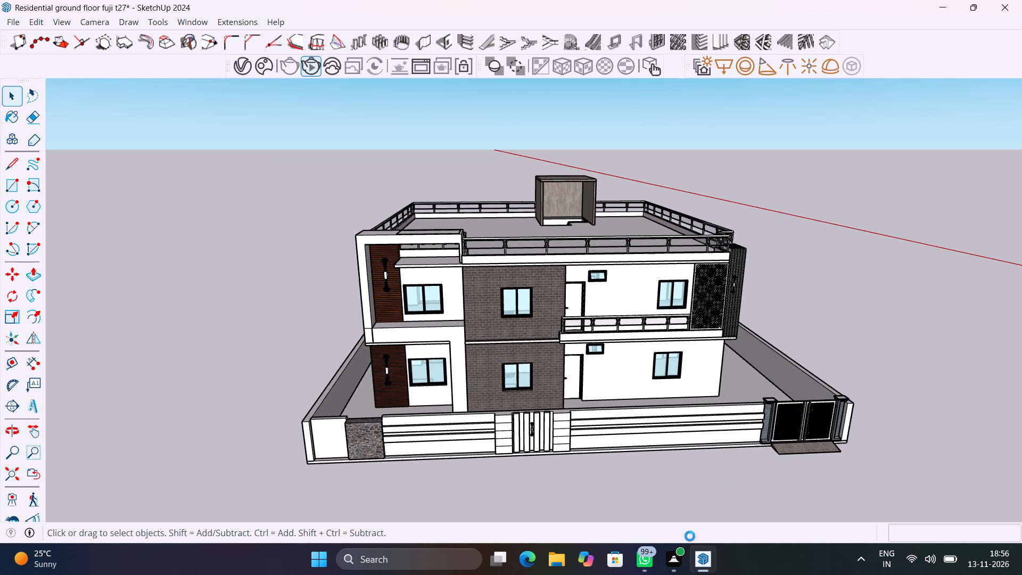